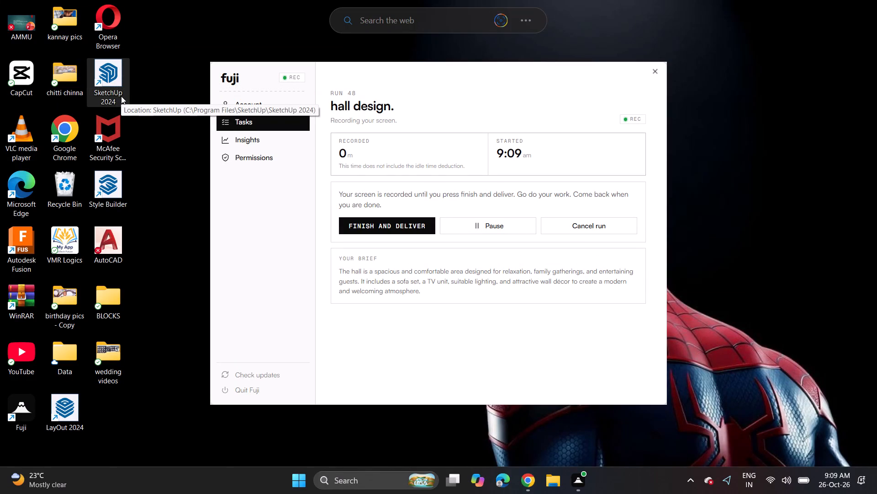
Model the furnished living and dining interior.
Launch SketchUp 2024 from the desktop and bring up its welcome window.
double_click(120, 80)
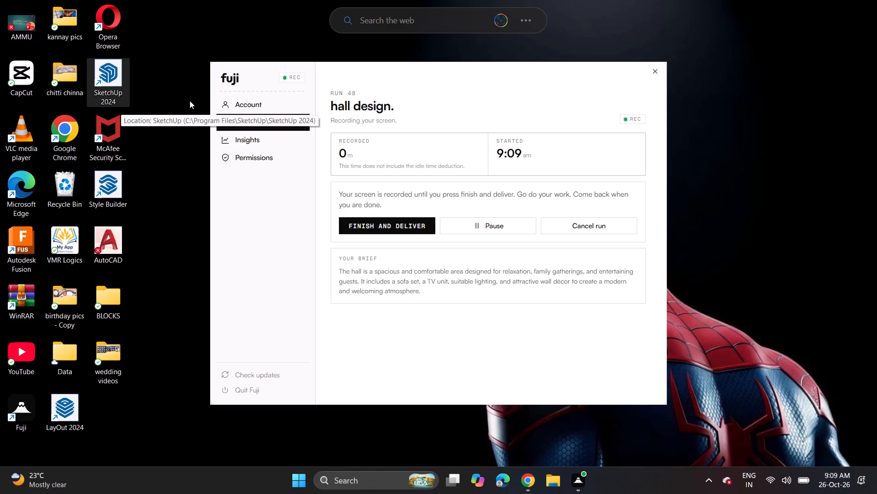
double_click(122, 88)
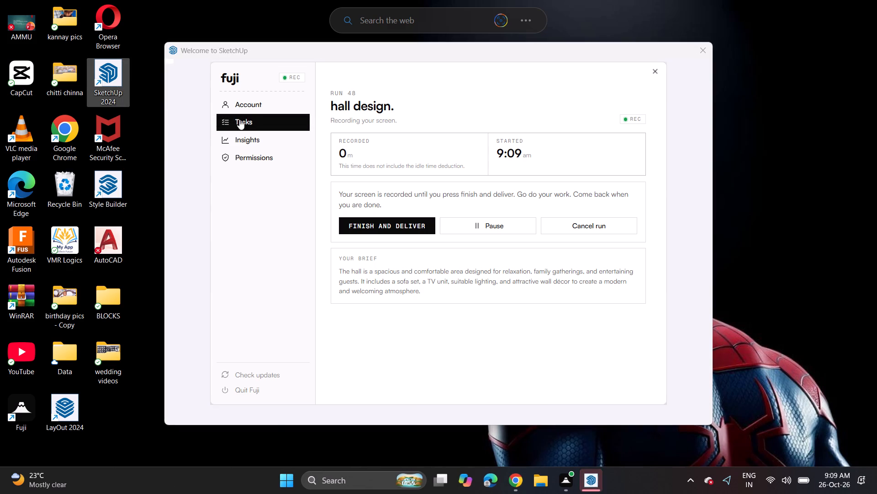
left_click(180, 129)
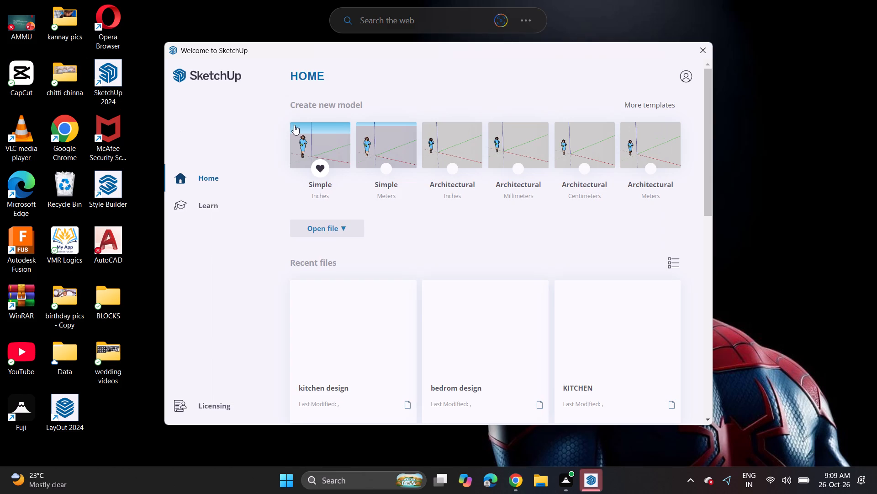
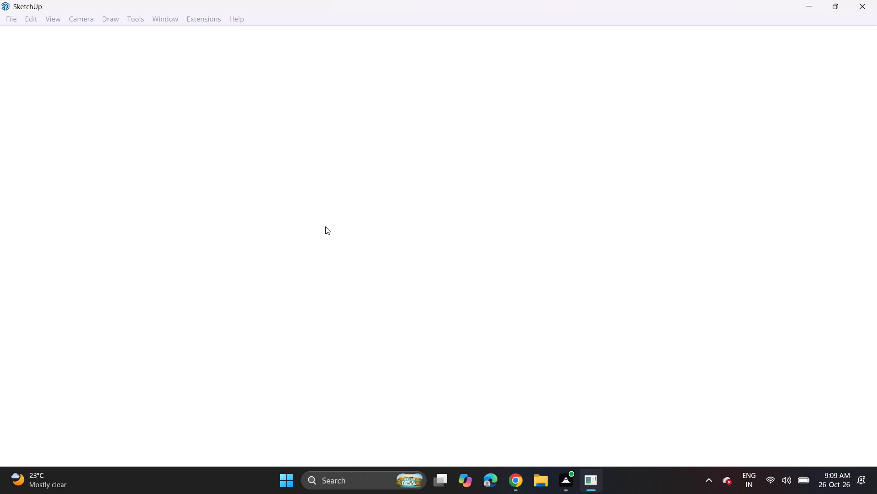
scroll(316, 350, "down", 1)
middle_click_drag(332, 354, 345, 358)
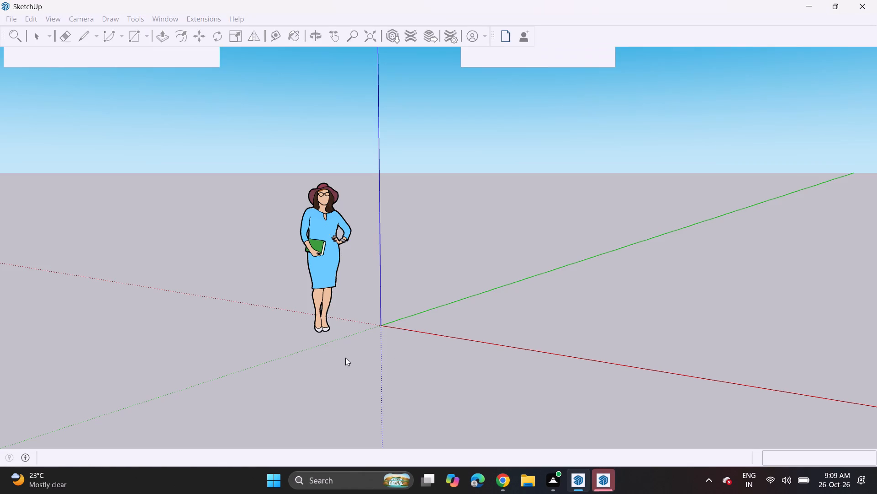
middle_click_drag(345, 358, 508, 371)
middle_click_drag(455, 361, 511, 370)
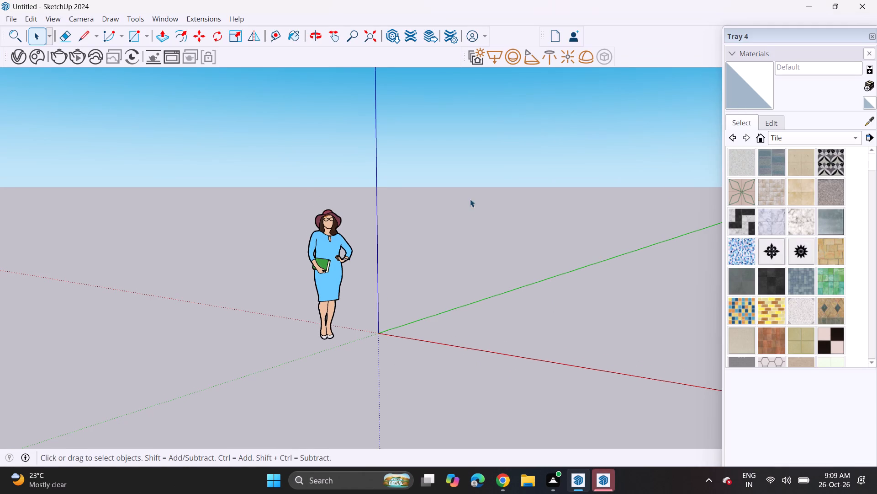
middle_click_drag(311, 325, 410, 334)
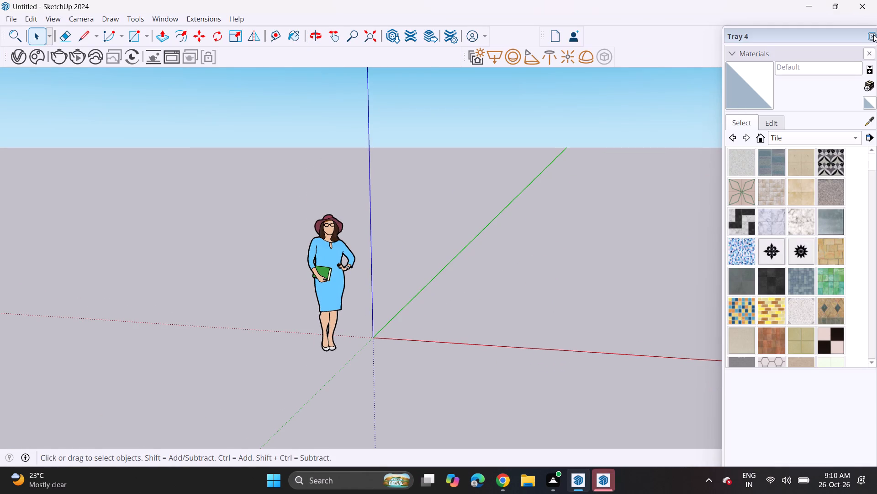
Close the floating tray that holds the Materials browser.
left_click(872, 39)
Draw a floor rectangle about 17' by 18' 11" on the ground plane, clear of the scale figure.
middle_click_drag(631, 256, 266, 295, "shift")
middle_click_drag(265, 297, 453, 302)
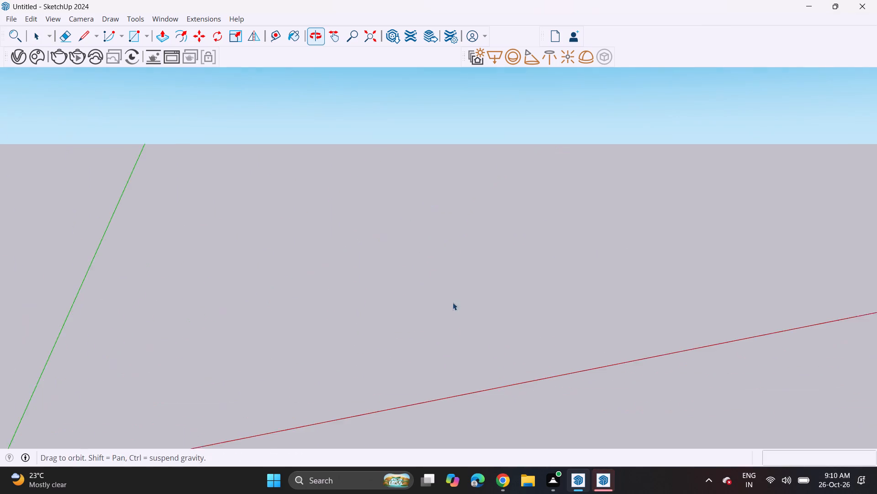
middle_click_drag(453, 302, 433, 301)
middle_click_drag(474, 286, 359, 295)
middle_click_drag(379, 226, 241, 286, "shift")
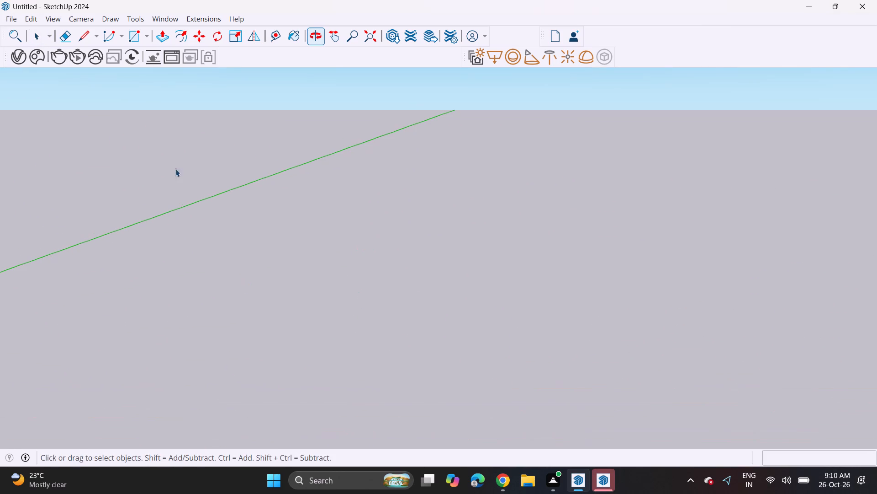
left_click(139, 37)
left_click(313, 377)
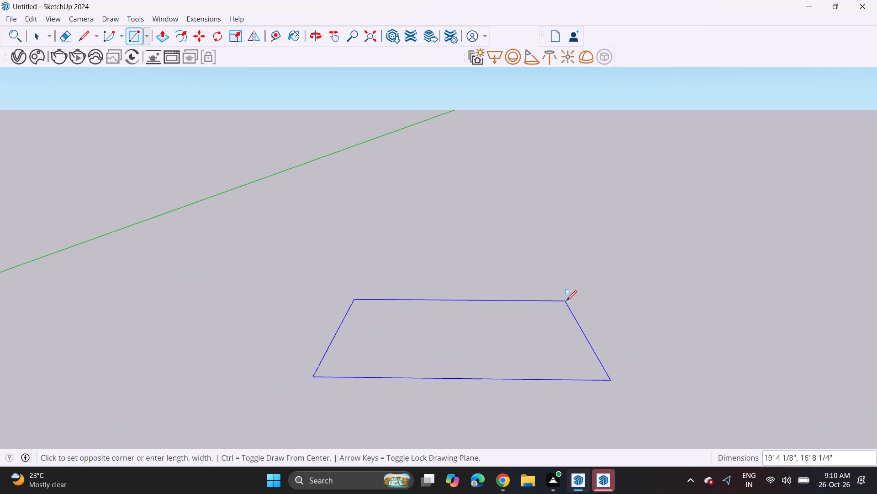
left_click(536, 294)
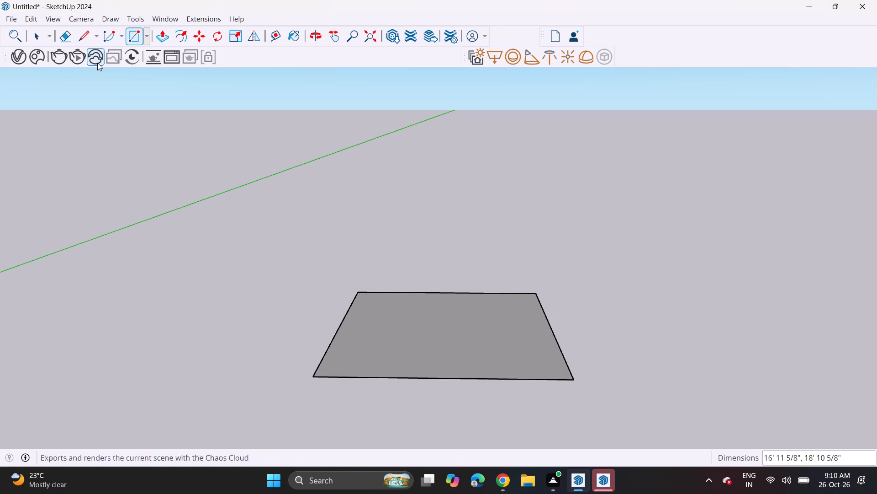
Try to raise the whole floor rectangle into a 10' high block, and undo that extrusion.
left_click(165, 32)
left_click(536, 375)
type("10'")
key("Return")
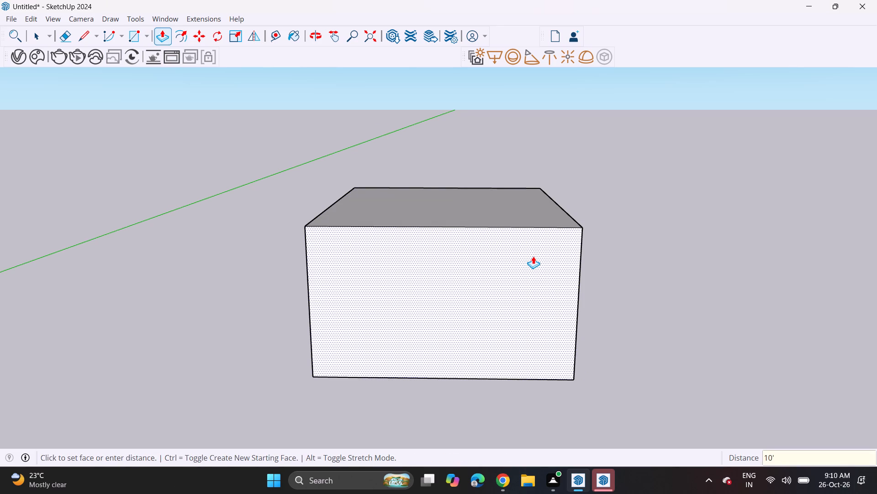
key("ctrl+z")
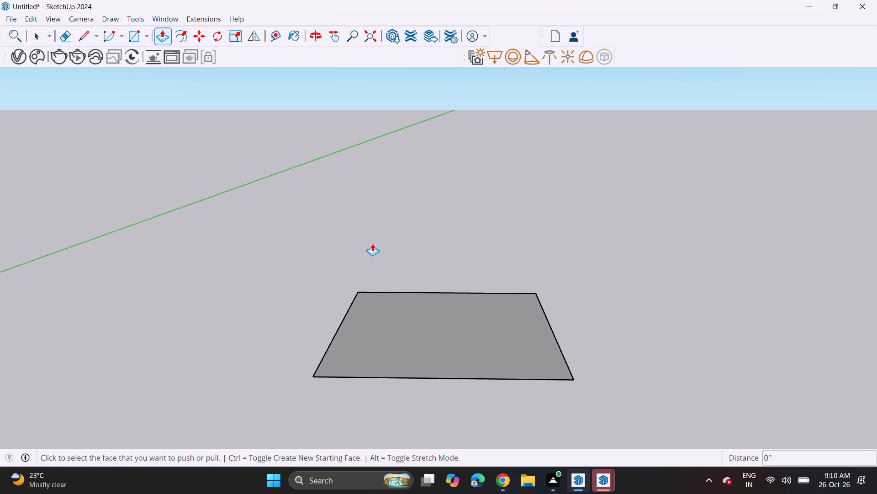
Extrude the floor rectangle upward into a thin slab about 3" thick.
left_click(367, 337)
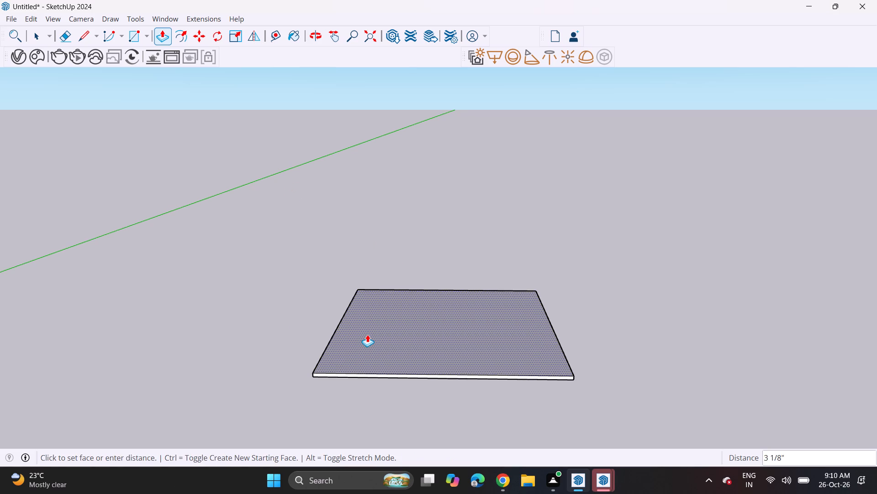
left_click(367, 334)
Extend one side of the floor slab outward as two successive strips, about 3' 11" and 3' 8" wide.
middle_click_drag(250, 338, 360, 303)
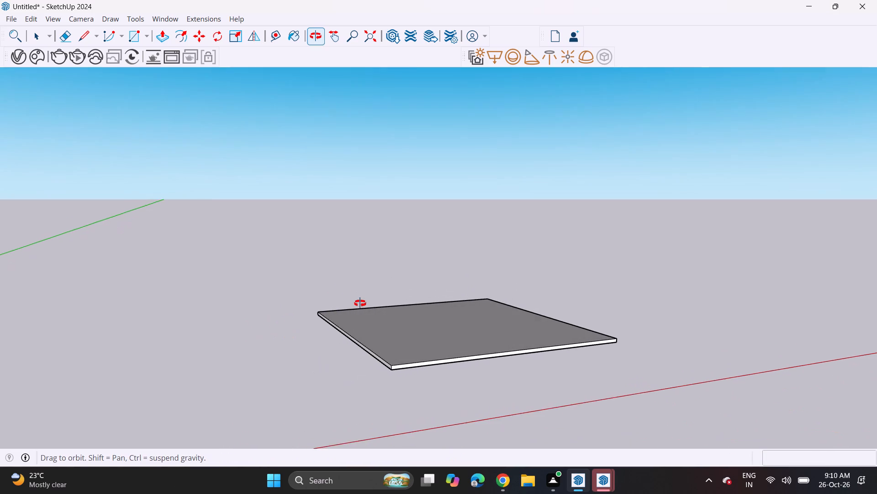
middle_click_drag(360, 303, 364, 309)
left_click(364, 347)
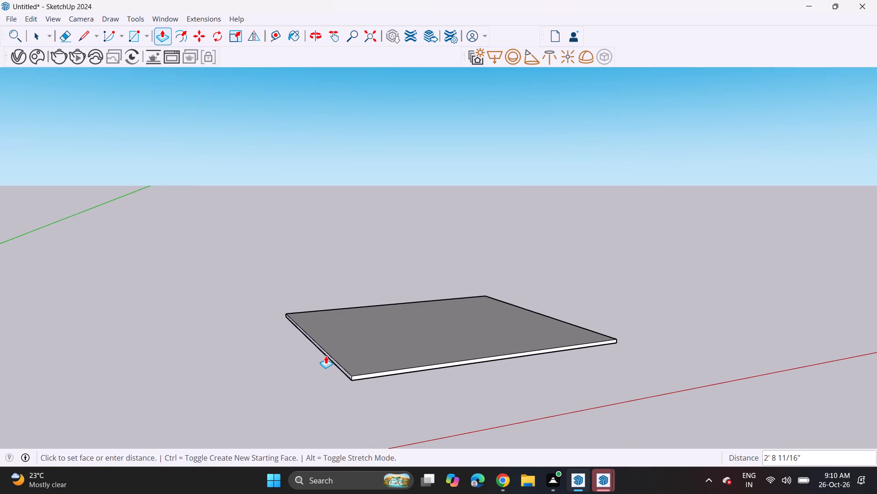
left_click(307, 360)
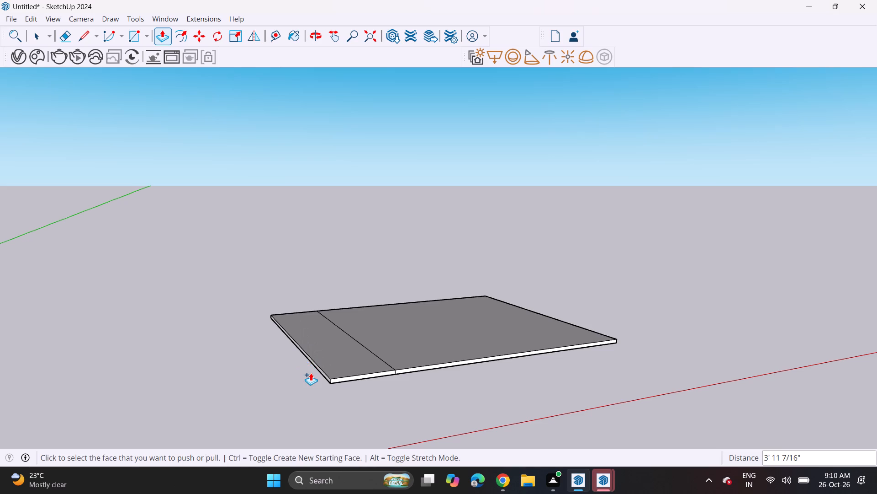
left_click(311, 362)
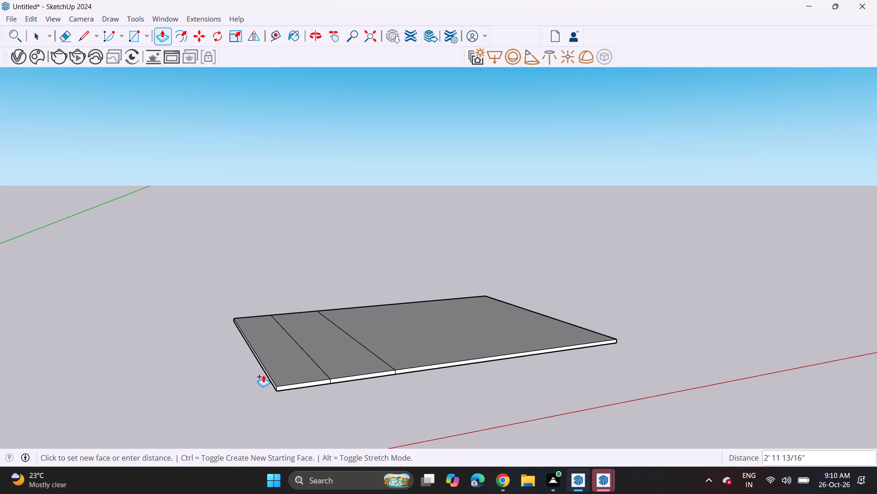
left_click(253, 379)
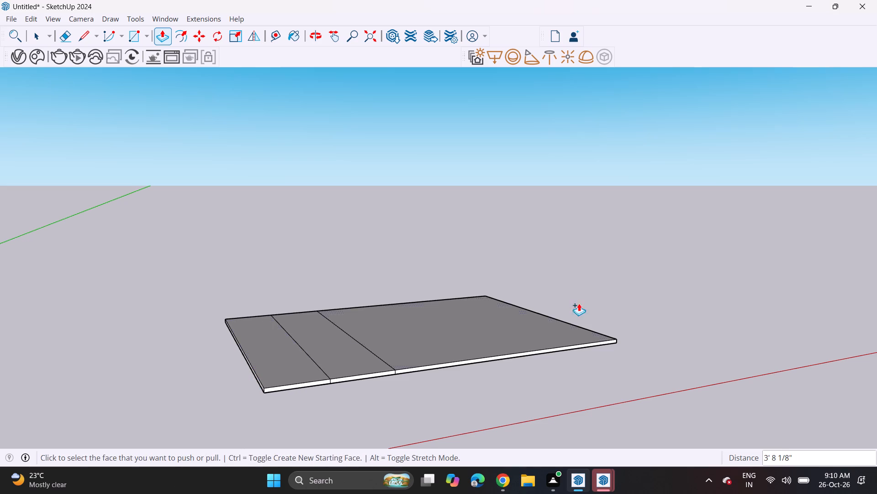
Draw a line about 3' 8" long across the middle of the outermost floor strip, splitting it into front and rear parts.
middle_click_drag(548, 300, 472, 319)
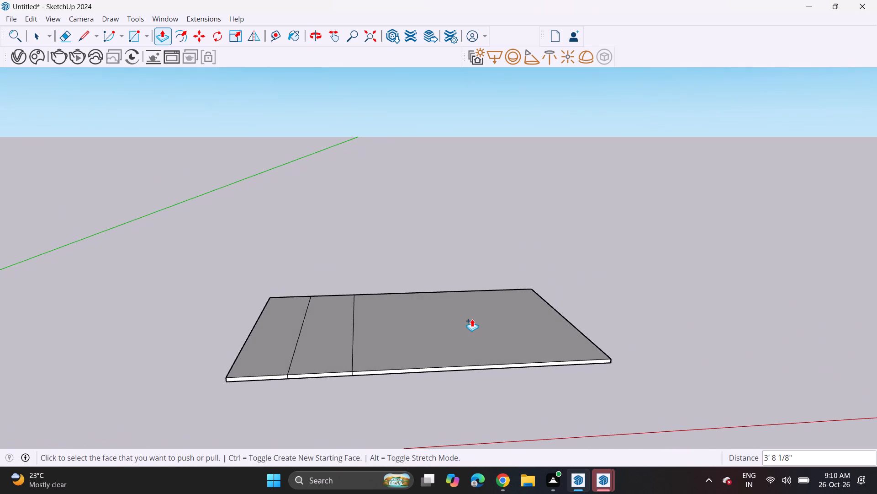
middle_click_drag(469, 319, 449, 356, "shift")
middle_click_drag(430, 352, 416, 398)
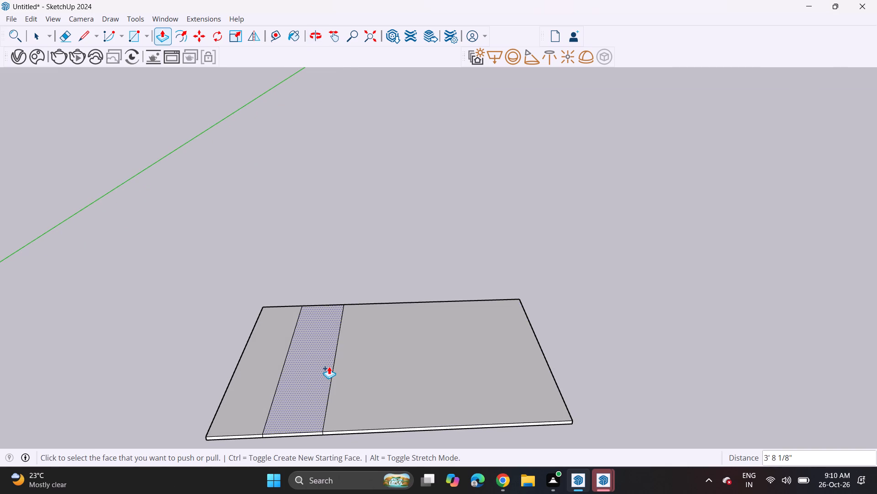
left_click(79, 29)
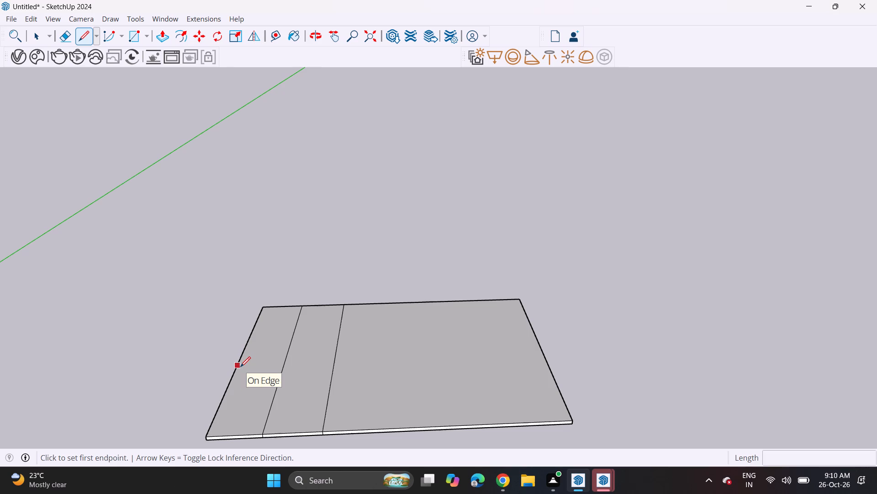
left_click(240, 367)
left_click(283, 368)
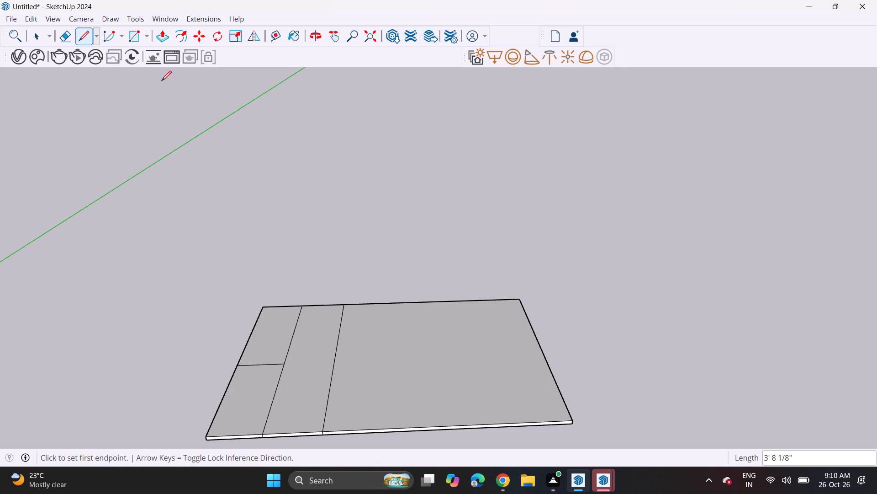
Offset the outline of the outer strip's rear part inward by about 3" as a wall outline.
left_click(186, 32)
left_click(256, 345)
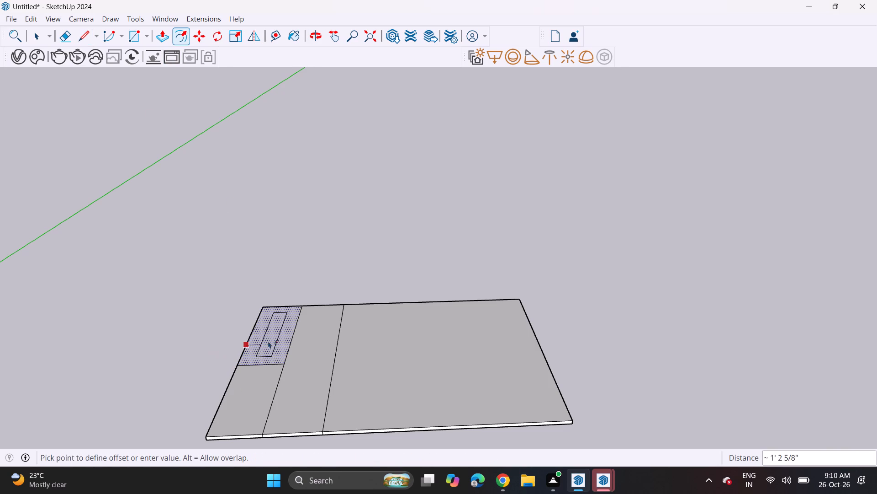
left_click(252, 338)
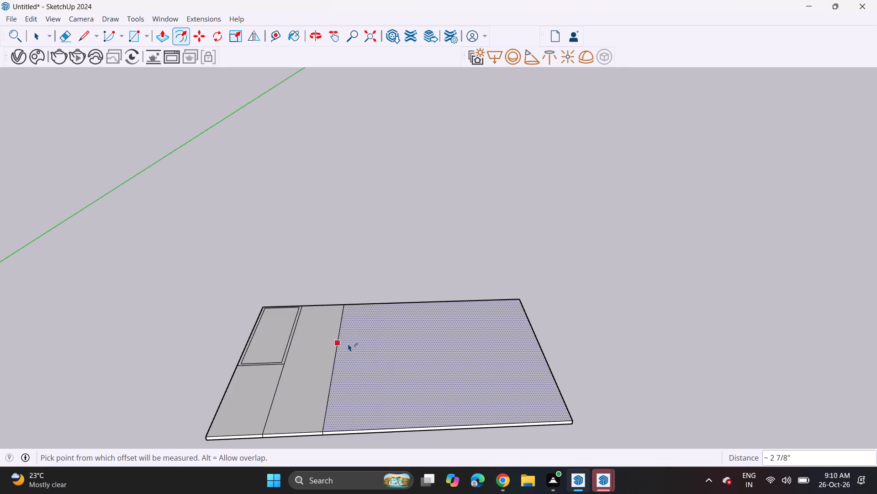
Divide the main floor area with a line about 17' long, aligned with the split in the outer strip.
left_click(84, 33)
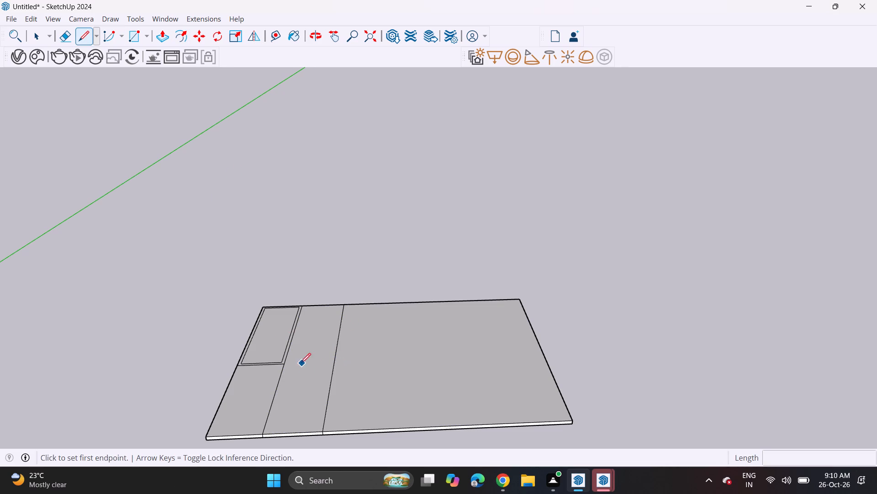
left_click(336, 367)
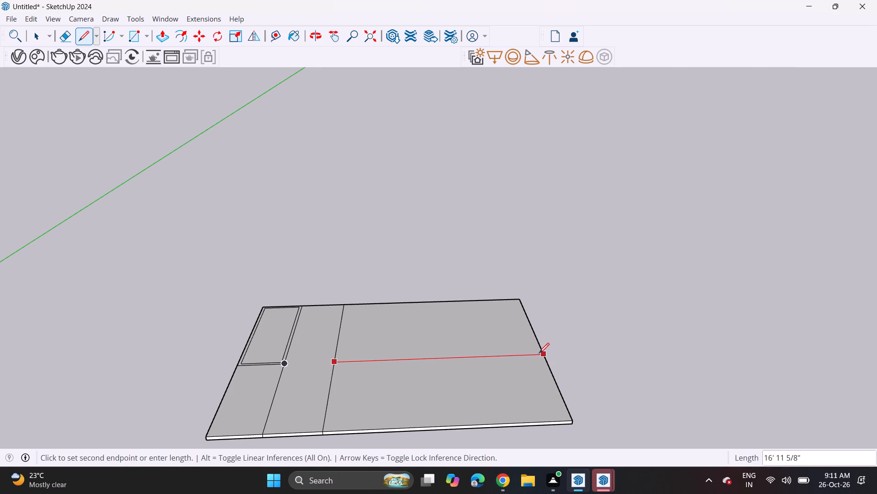
left_click(539, 353)
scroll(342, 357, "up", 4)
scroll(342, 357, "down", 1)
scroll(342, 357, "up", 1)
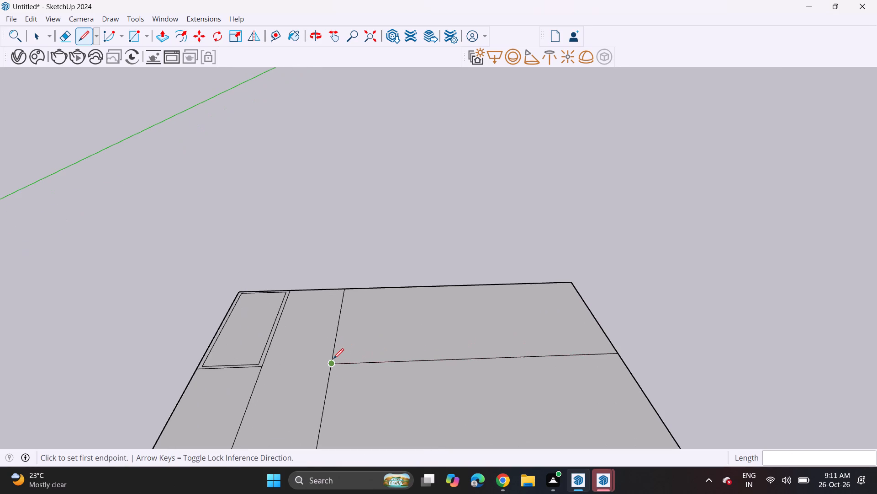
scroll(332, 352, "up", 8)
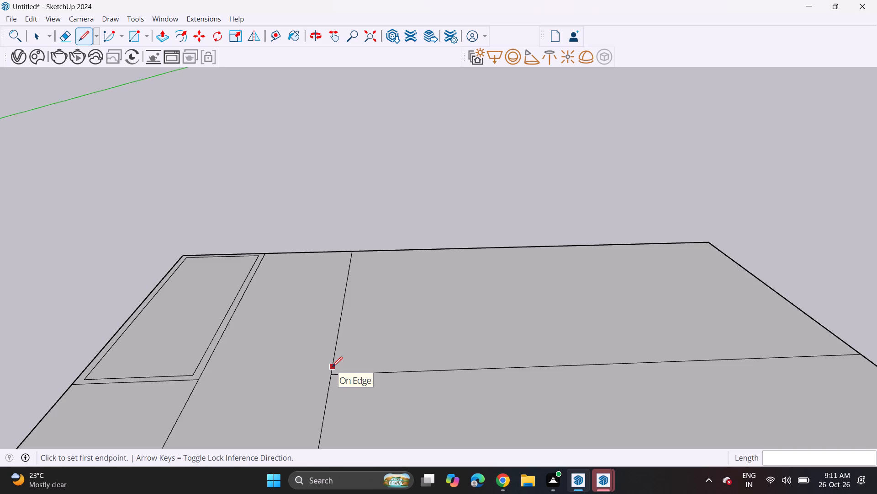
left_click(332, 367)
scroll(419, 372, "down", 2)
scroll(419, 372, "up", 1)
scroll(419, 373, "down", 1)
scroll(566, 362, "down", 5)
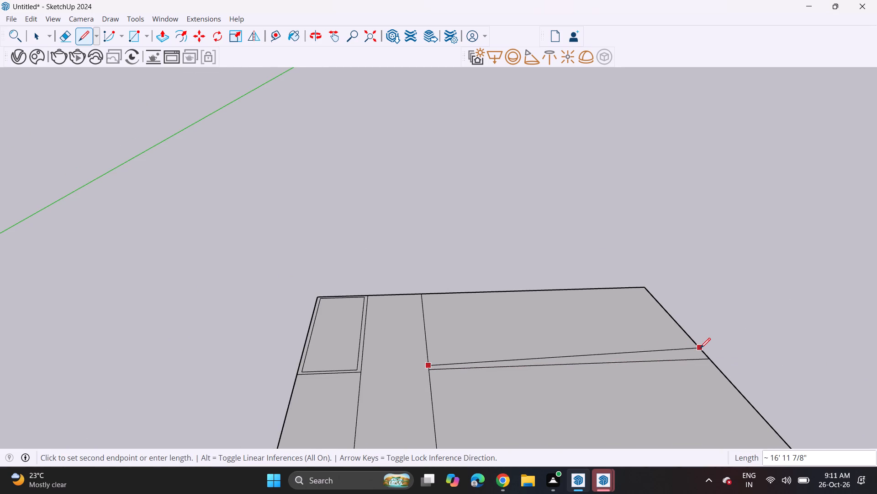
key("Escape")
Offset the outline of the main floor's rear half inward by about 3 1/2" as a wall outline.
left_click(177, 36)
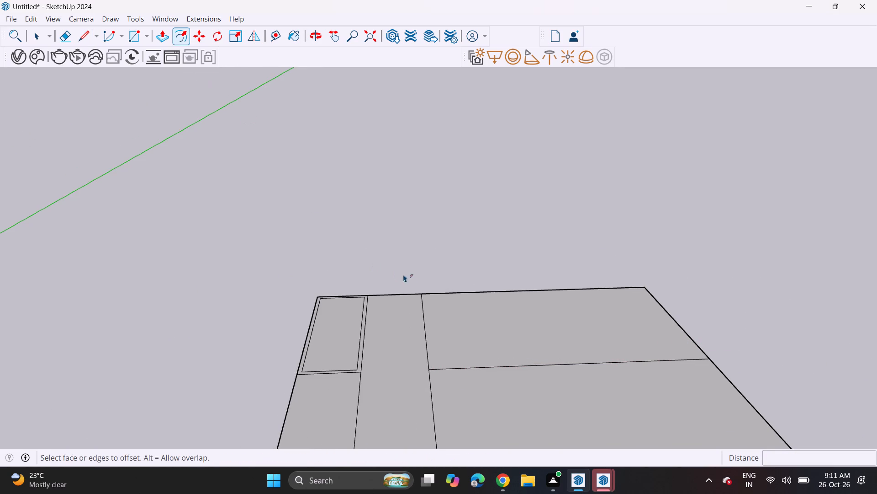
left_click(431, 317)
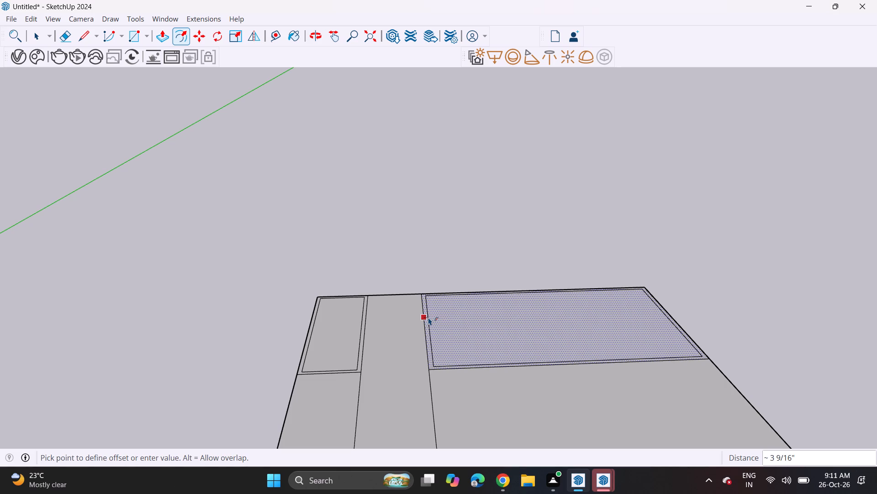
left_click(428, 317)
Draw a line about 8' 11" long from the offset outline's outer front corner to the slab's front edge, parallel to the side.
middle_click_drag(518, 352, 446, 331, "shift")
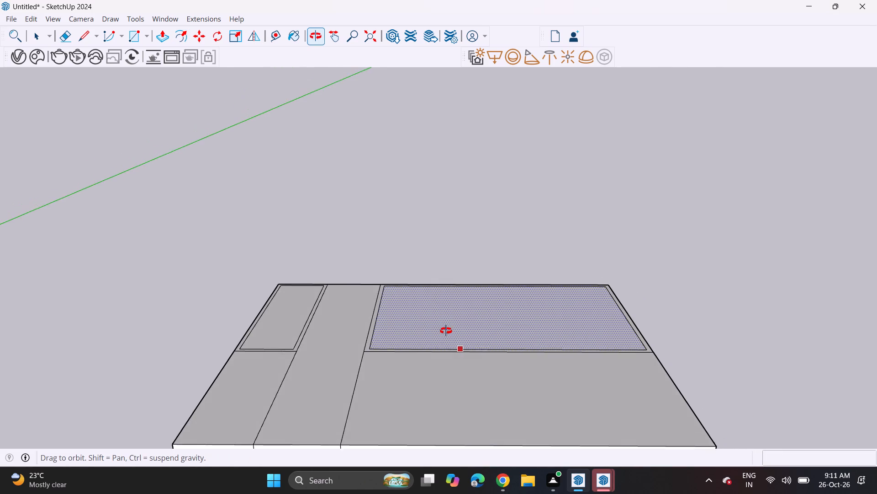
middle_click_drag(446, 331, 452, 327, "shift")
left_click(85, 37)
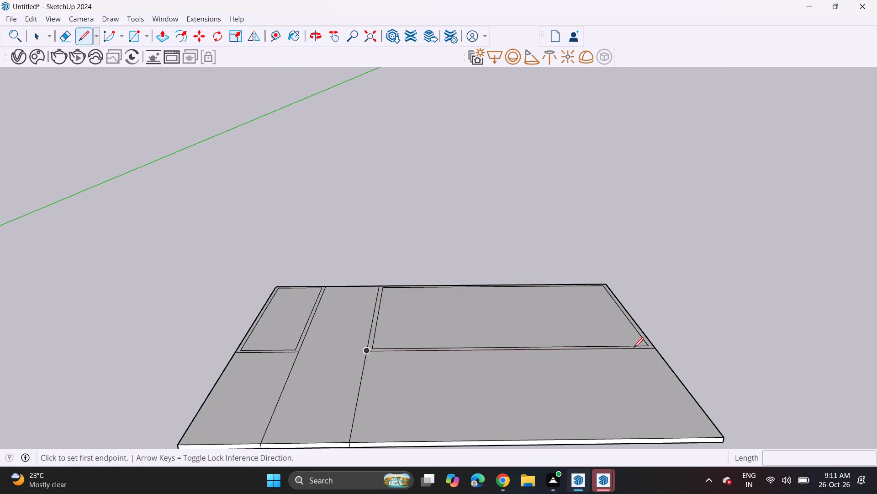
left_click(648, 346)
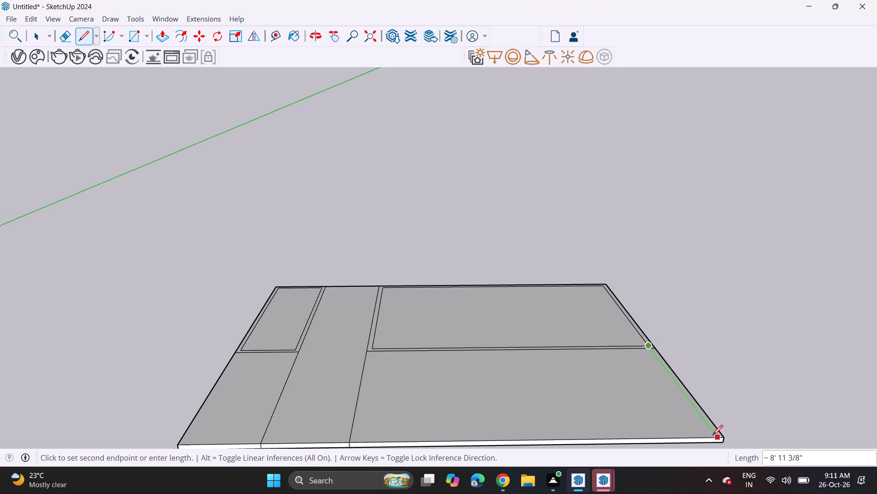
left_click(713, 435)
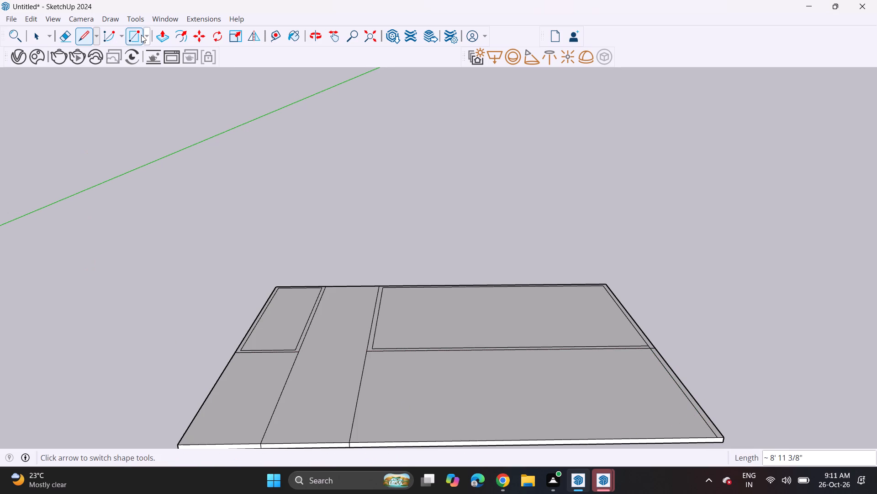
Extrude the wall border around the outer strip's rear part upward by 10'.
left_click(157, 36)
left_click(311, 319)
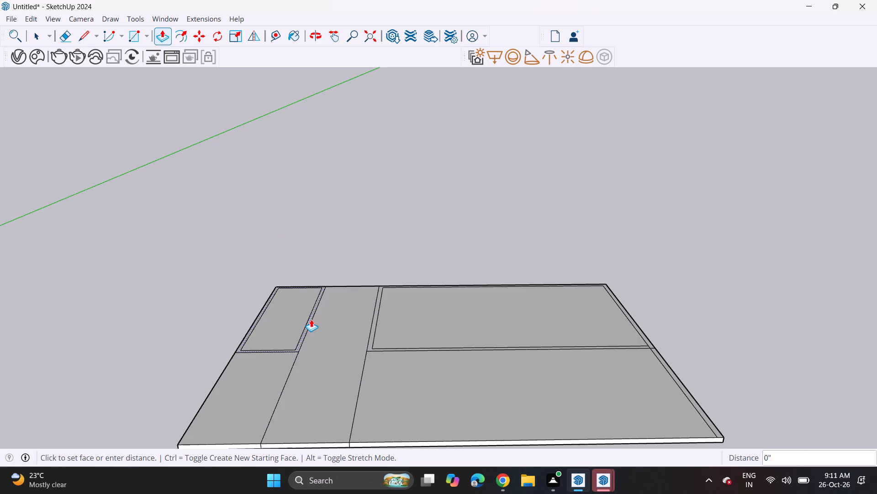
type("10'")
key("Return")
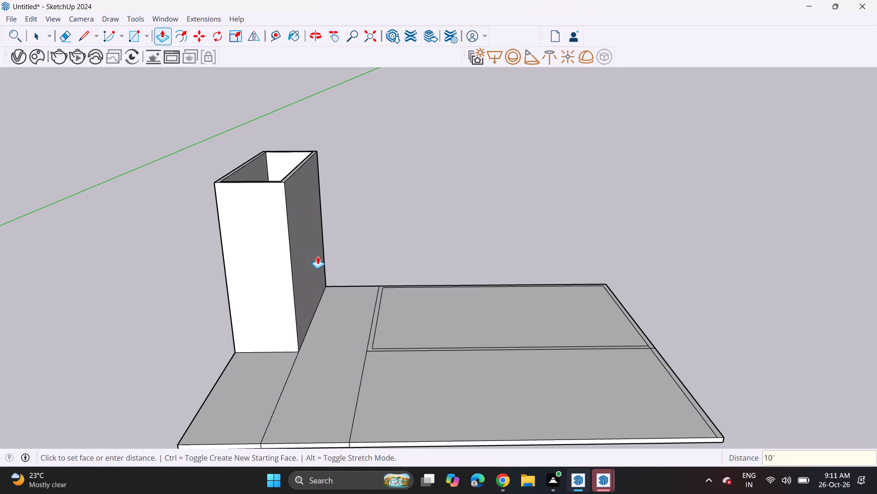
middle_click_drag(404, 328, 403, 273)
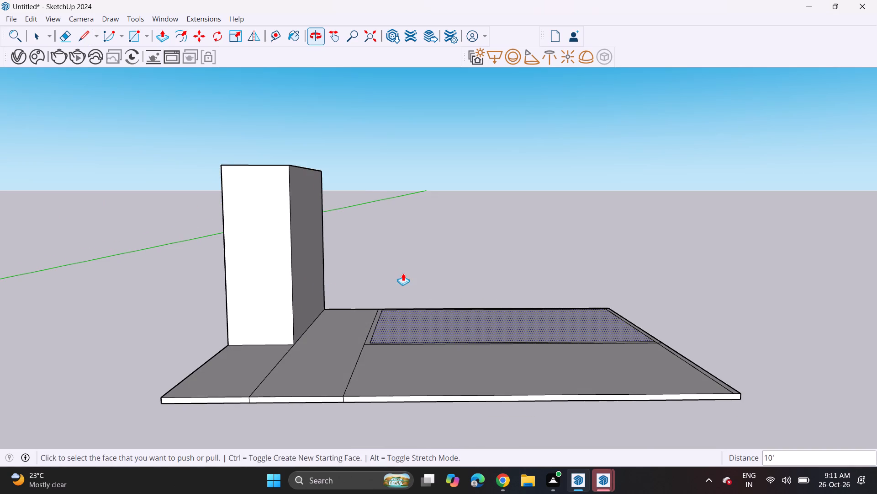
Extrude the wall border around the main floor's rear half and the side wall strip in front of it upward by 10'.
middle_click_drag(403, 273, 386, 301)
scroll(386, 301, "up", 2)
middle_click_drag(405, 304, 379, 266, "shift")
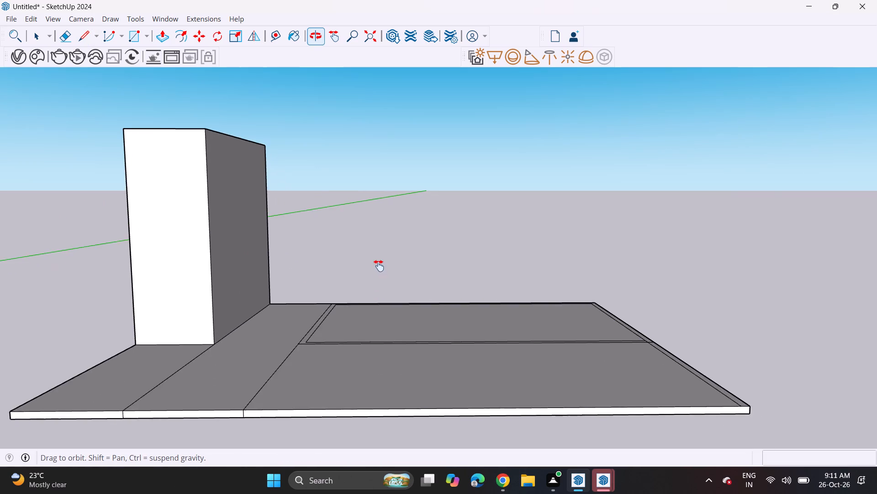
middle_click_drag(379, 266, 384, 283, "shift")
scroll(369, 312, "down", 6)
middle_click_drag(350, 336, 350, 391)
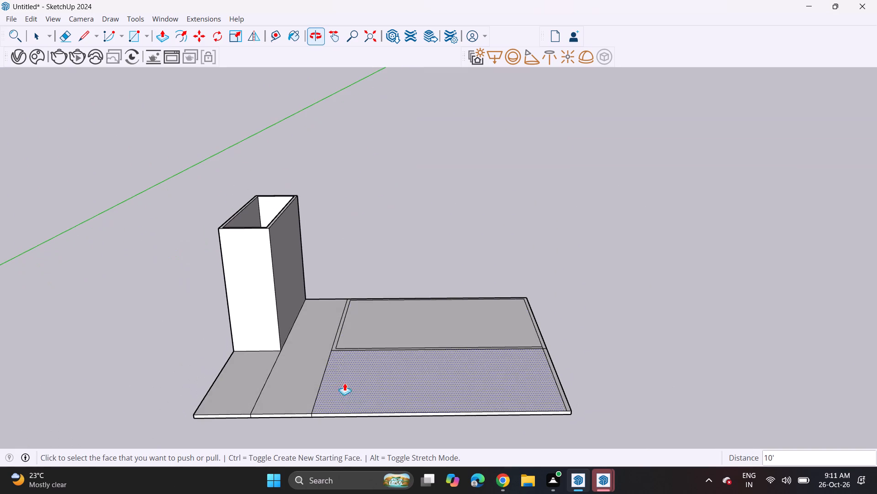
double_click(333, 347)
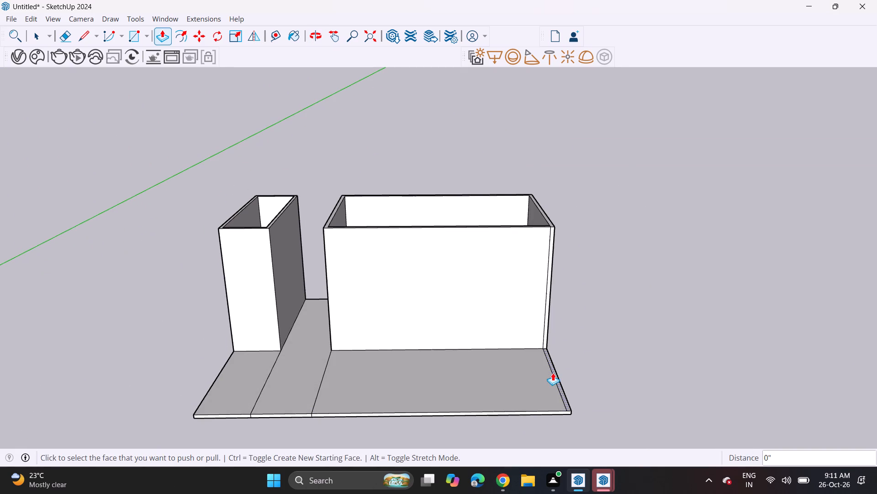
double_click(556, 376)
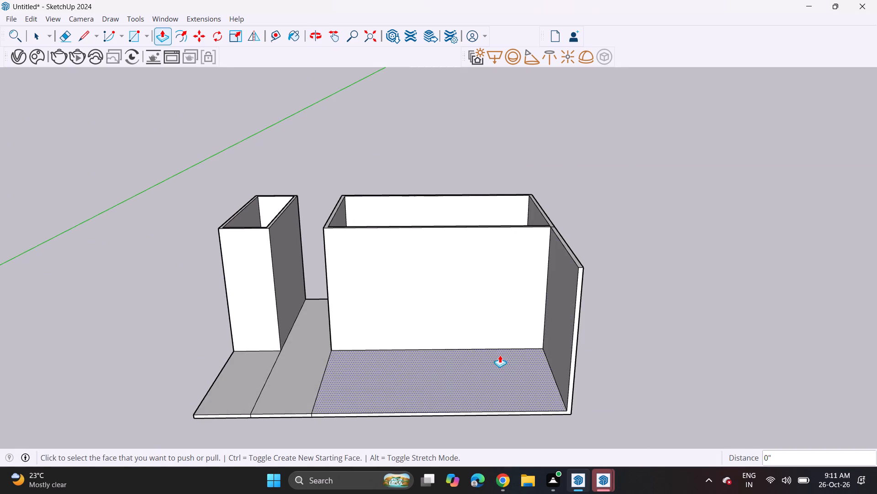
Draw a line about 3' 11" long across the rear end of the passage between the two rooms, marking a thin wall strip.
middle_click_drag(499, 352, 496, 286)
scroll(496, 287, "up", 3)
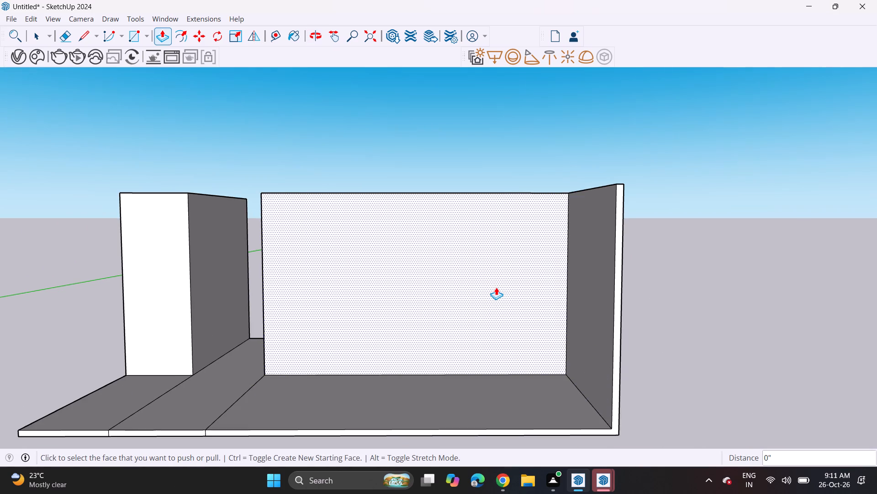
scroll(486, 304, "up", 1)
scroll(486, 304, "down", 8)
middle_click_drag(333, 294, 338, 357)
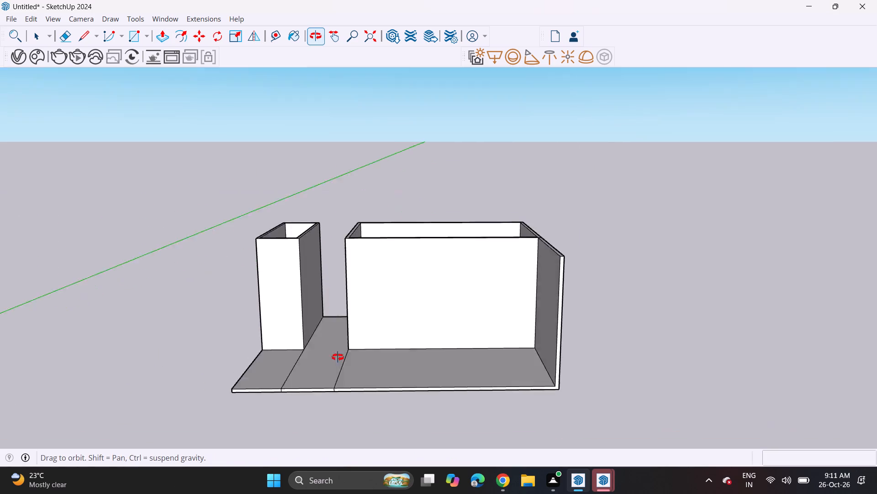
middle_click_drag(338, 357, 337, 478)
middle_click_drag(323, 216, 329, 310)
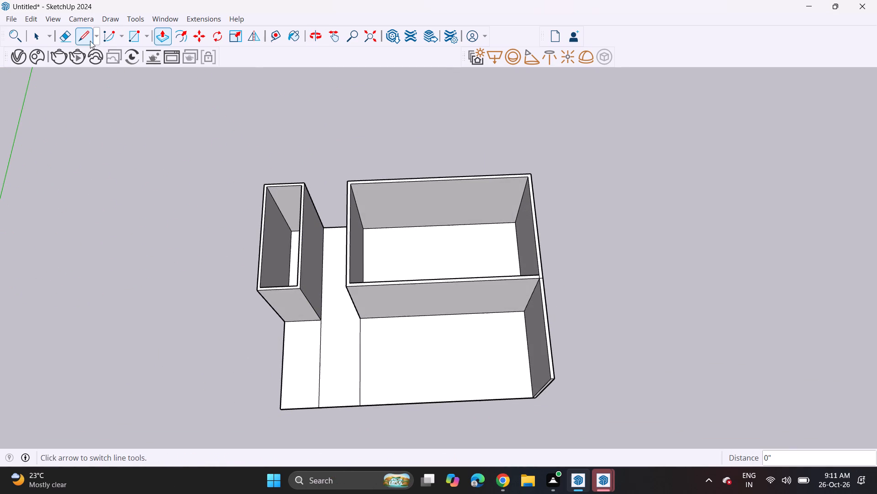
left_click(90, 41)
scroll(318, 261, "up", 1)
scroll(318, 258, "down", 1)
scroll(318, 256, "up", 10)
scroll(330, 231, "down", 2)
scroll(330, 231, "up", 2)
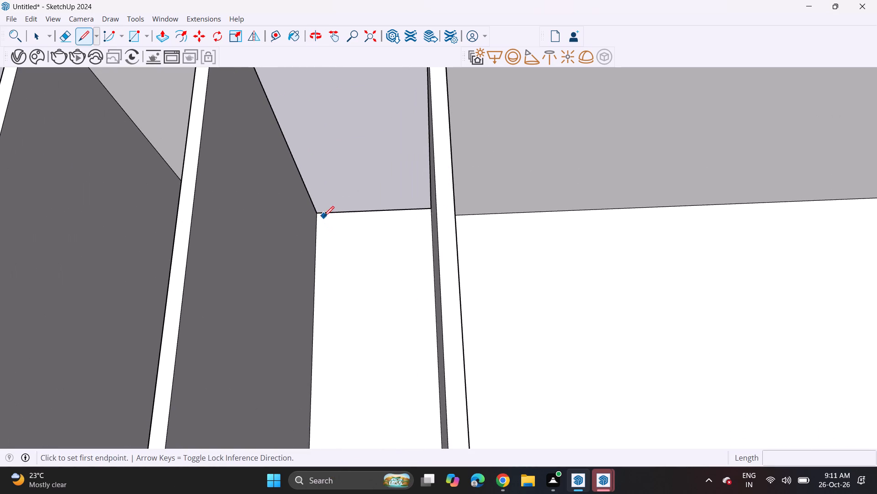
left_click(315, 226)
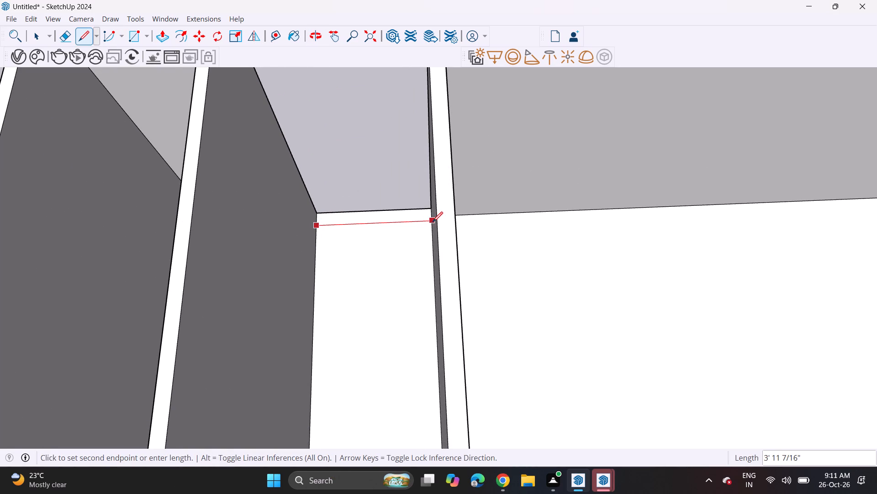
left_click(433, 222)
Extrude the thin strip at the passage's rear end upward by 10' to match the adjoining walls.
left_click(158, 41)
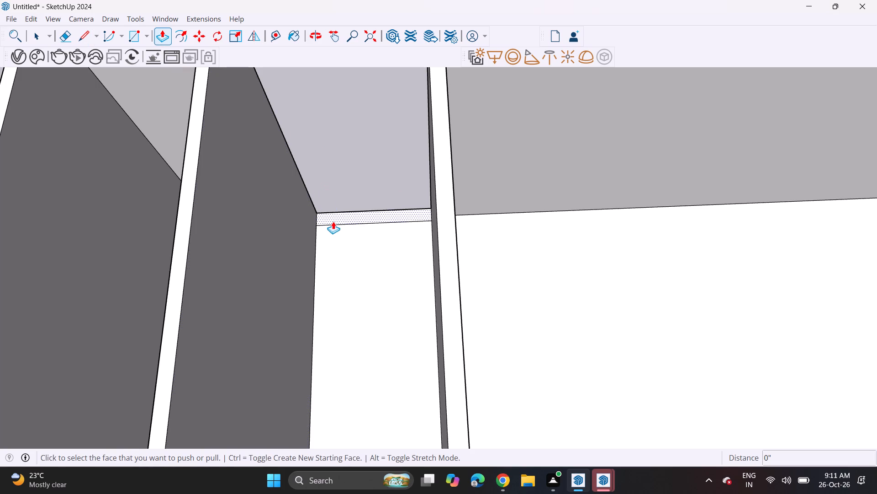
left_click(333, 221)
left_click(192, 214)
Extend the front faces of the side wall and all three floor sections forward by about 7' 10".
middle_click_drag(315, 249, 293, 110)
scroll(296, 177, "up", 1)
scroll(297, 183, "down", 1)
scroll(299, 190, "up", 1)
scroll(299, 193, "down", 6)
scroll(319, 211, "up", 2)
scroll(319, 211, "down", 2)
scroll(320, 225, "up", 1)
scroll(320, 225, "down", 2)
scroll(368, 249, "up", 1)
middle_click_drag(376, 218, 370, 168)
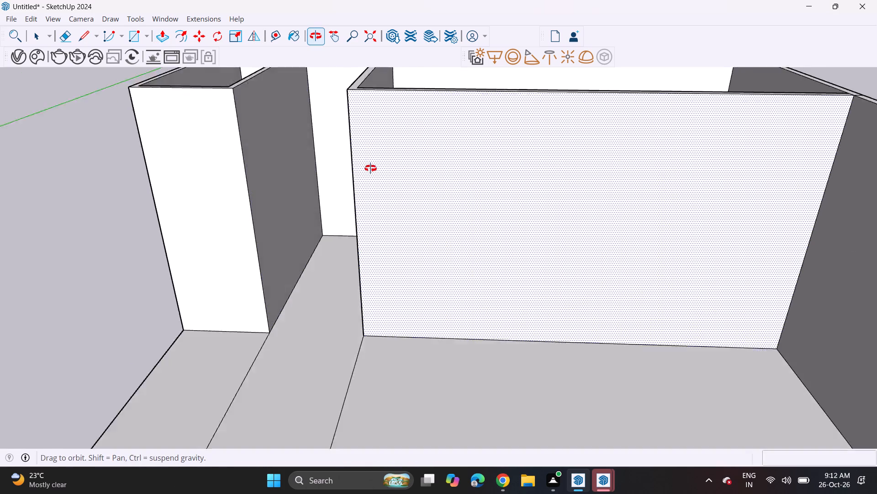
middle_click_drag(370, 168, 374, 135)
middle_click_drag(450, 177, 345, 199, "shift")
scroll(342, 199, "down", 1)
middle_click_drag(343, 200, 363, 163)
scroll(363, 163, "up", 2)
scroll(363, 163, "down", 2)
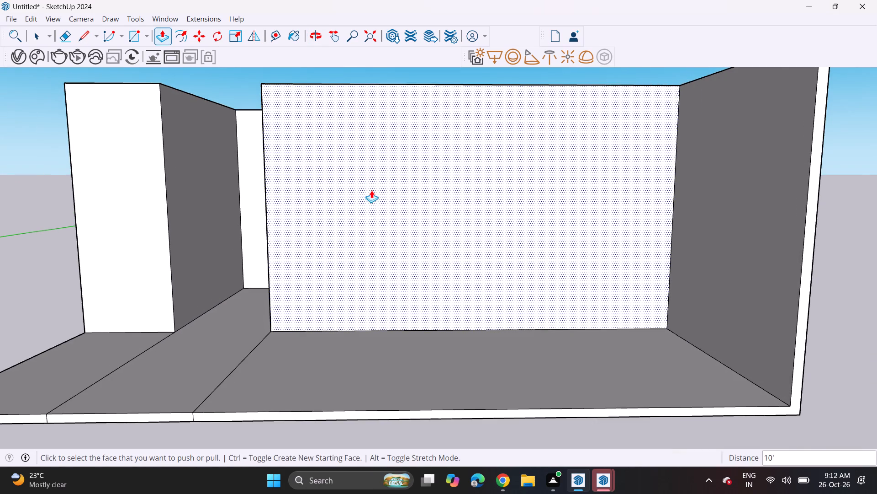
middle_click_drag(371, 190, 394, 216, "shift")
scroll(377, 208, "down", 5)
middle_click_drag(374, 210, 376, 238)
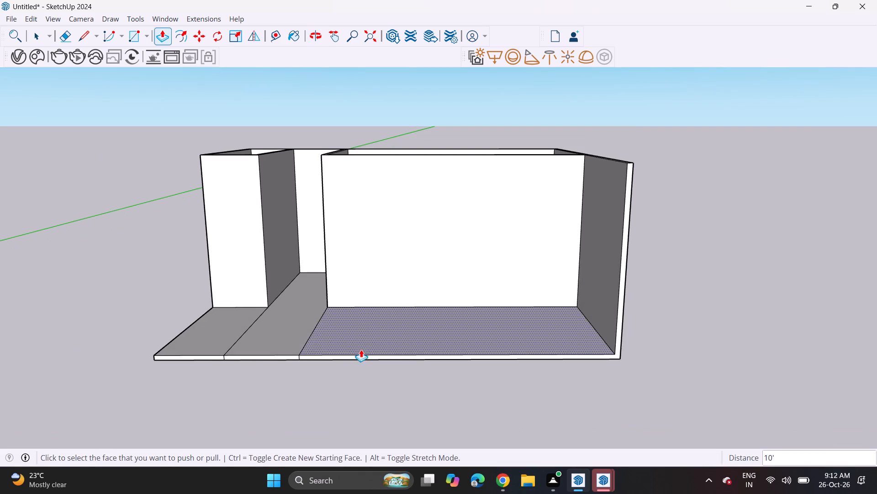
left_click(363, 358)
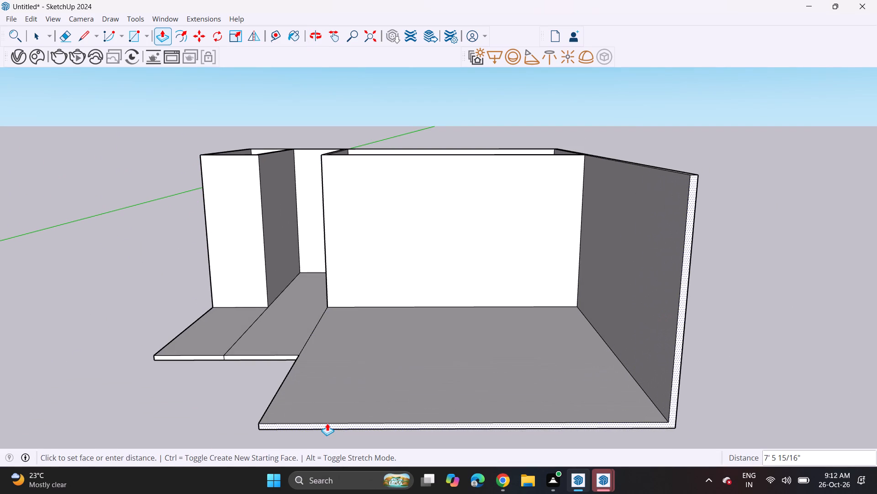
left_click(325, 427)
double_click(262, 359)
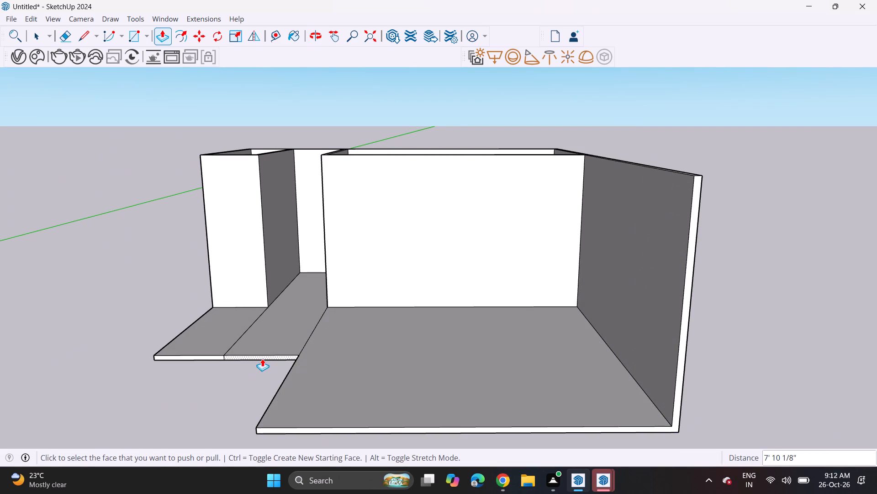
double_click(172, 360)
Draw a vertical rotated rectangle along the full rear top edge of the walls, about 24' 7" long and 6" high.
scroll(343, 335, "up", 1)
scroll(343, 335, "down", 1)
scroll(343, 335, "up", 1)
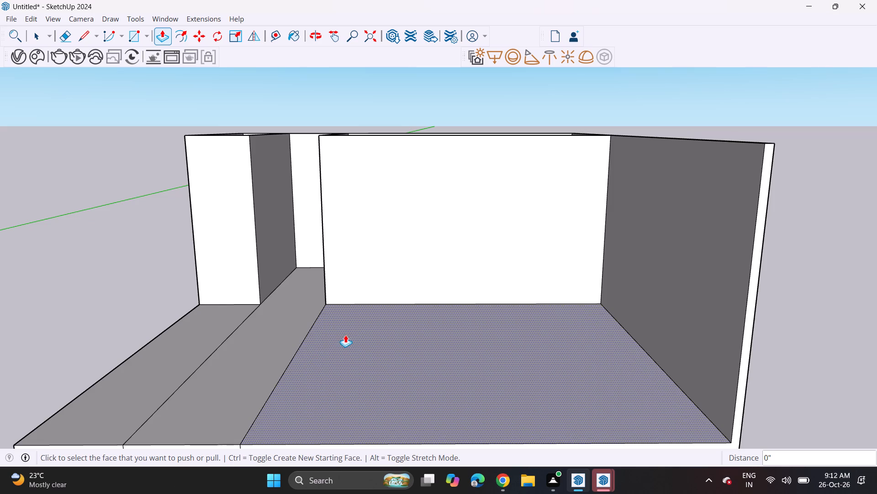
scroll(347, 333, "down", 1)
scroll(347, 333, "up", 1)
middle_click_drag(346, 337, 343, 368, "shift")
scroll(343, 368, "down", 1, "shift")
middle_click_drag(351, 226, 349, 354)
scroll(349, 349, "down", 1)
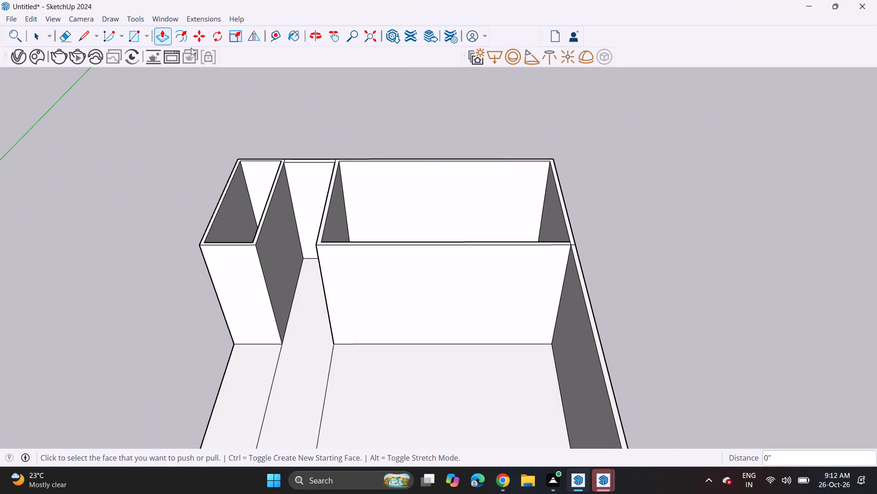
left_click(144, 32)
left_click(161, 65)
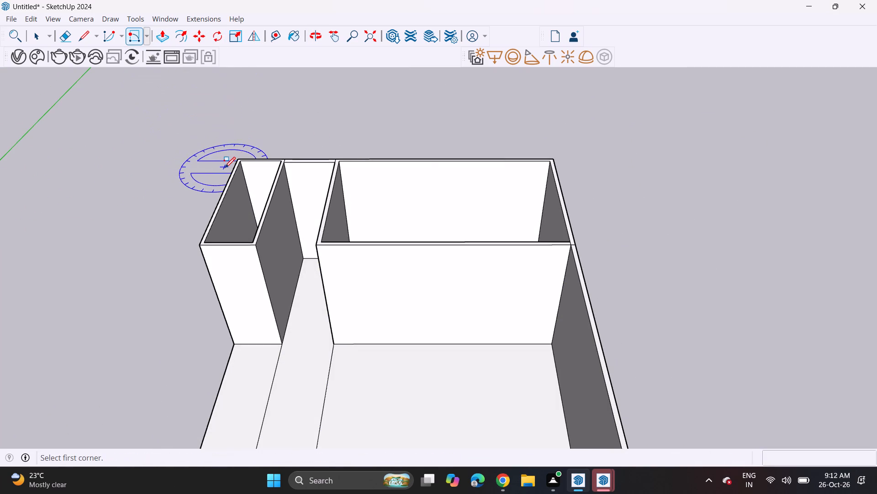
left_click(234, 159)
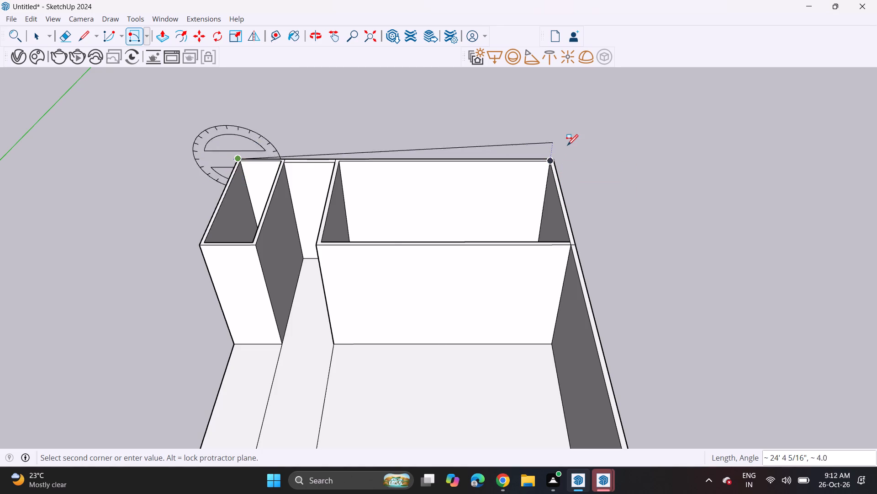
middle_click_drag(567, 148, 493, 155)
scroll(556, 163, "up", 8)
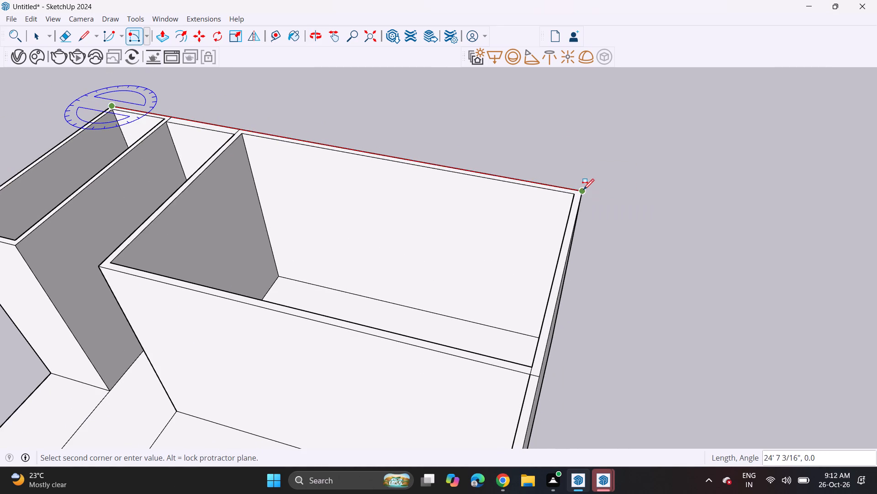
left_click(583, 189)
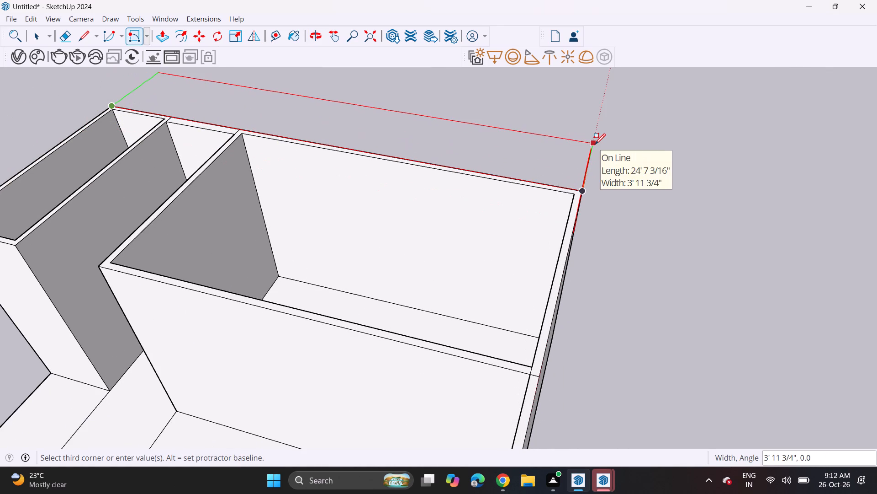
middle_click_drag(593, 132, 421, 102)
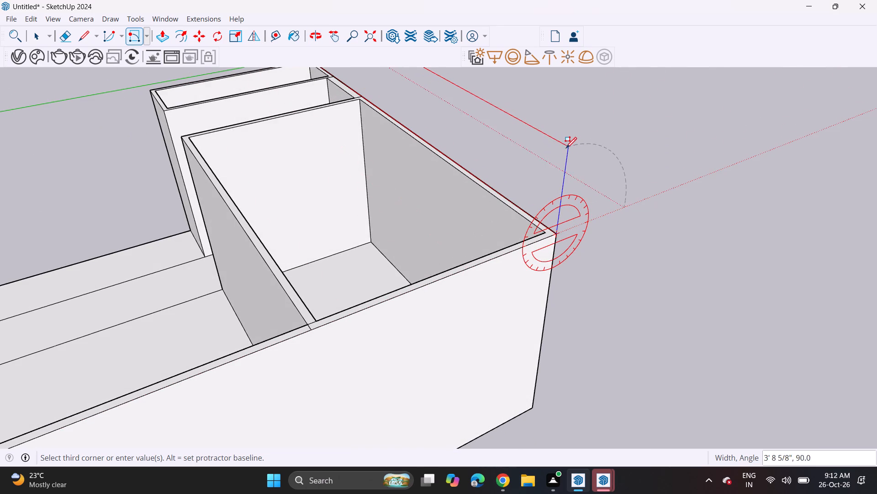
key("6")
key("Return")
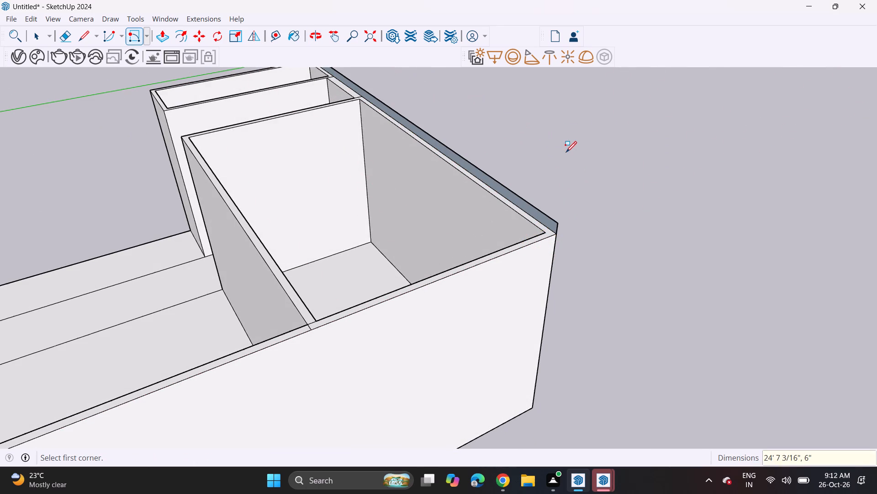
Extrude the 6" high rectangle forward by about 26' 9" to the side wall's front edge as a roof slab.
scroll(331, 206, "down", 4)
middle_click_drag(288, 206, 297, 207)
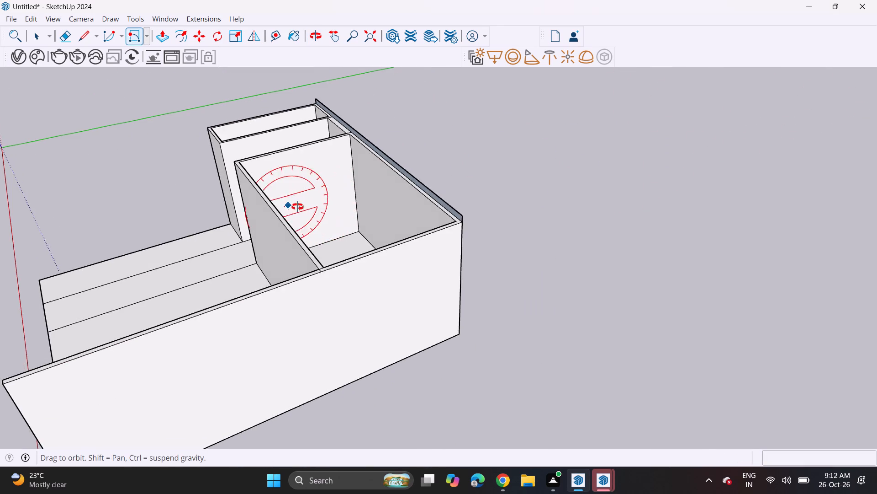
middle_click_drag(297, 207, 494, 198)
left_click(169, 34)
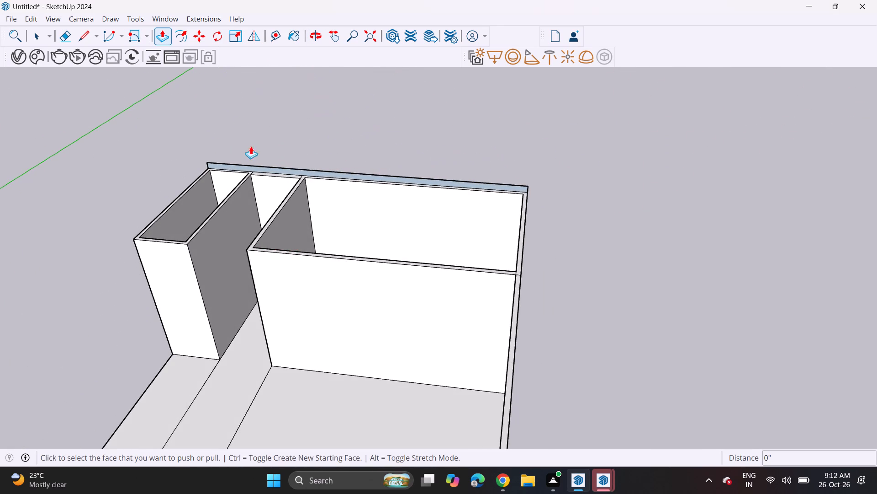
left_click(287, 170)
scroll(279, 236, "down", 1)
scroll(279, 236, "up", 1)
scroll(279, 236, "down", 4)
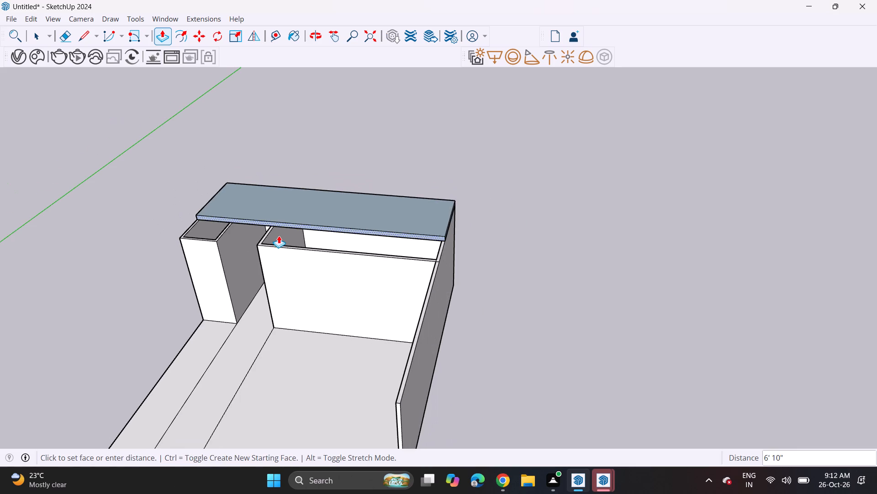
scroll(279, 262, "up", 1)
scroll(279, 262, "down", 1)
middle_click_drag(279, 262, 426, 82, "shift")
scroll(422, 87, "up", 1, "shift")
middle_click_drag(651, 176, 544, 44)
left_click(621, 265)
Examine the roofed hall's interior and rear wall from the open front.
middle_click_drag(478, 235, 544, 231)
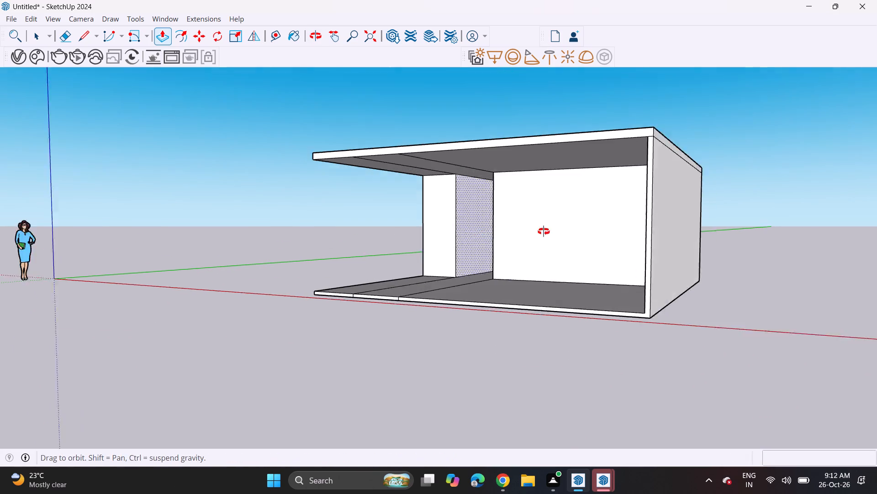
middle_click_drag(544, 231, 622, 243)
scroll(618, 238, "up", 1)
scroll(618, 238, "down", 2)
scroll(618, 238, "up", 2)
middle_click_drag(586, 232, 516, 238, "shift")
scroll(508, 240, "up", 2)
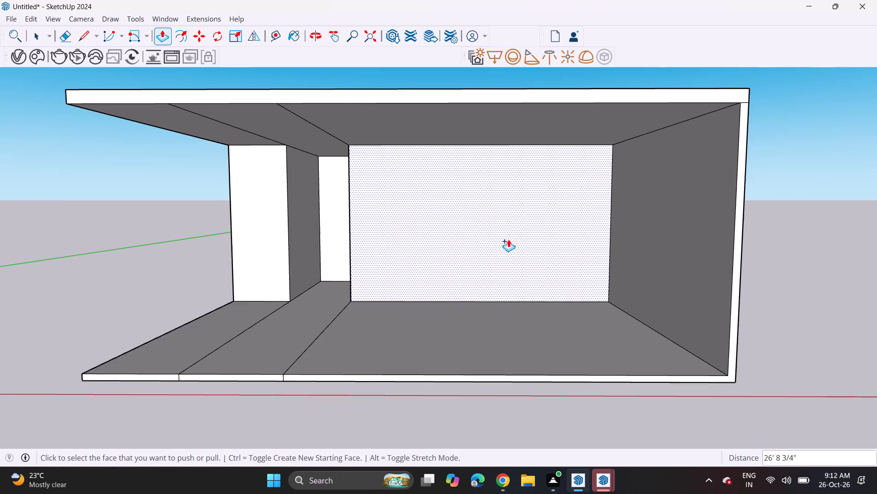
scroll(508, 239, "up", 3)
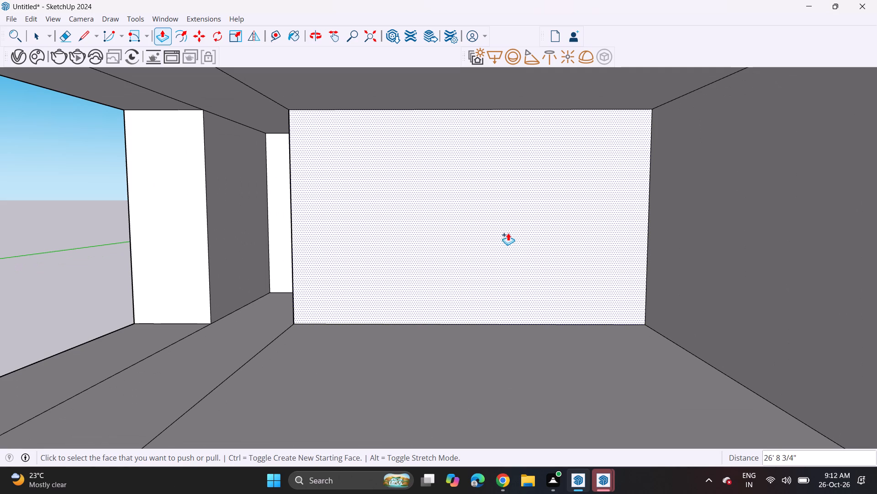
scroll(516, 227, "up", 1)
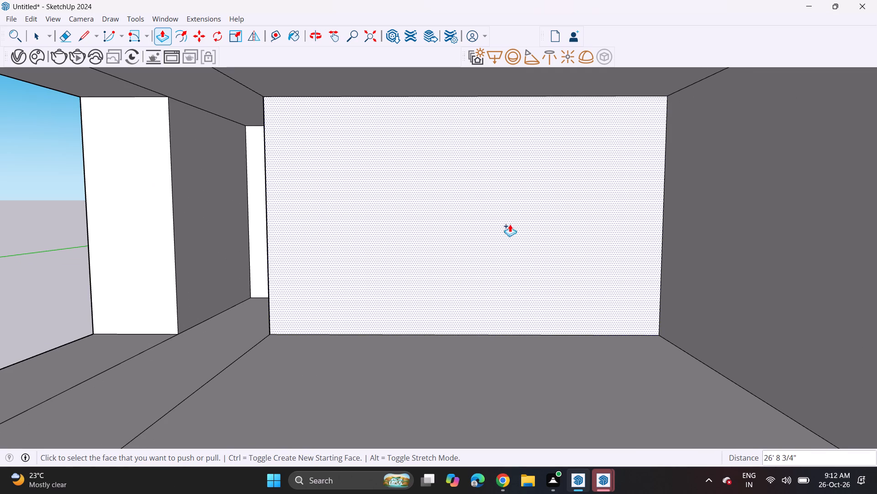
middle_click_drag(497, 216, 394, 214, "shift")
scroll(388, 220, "up", 1)
middle_click_drag(388, 220, 406, 221, "shift")
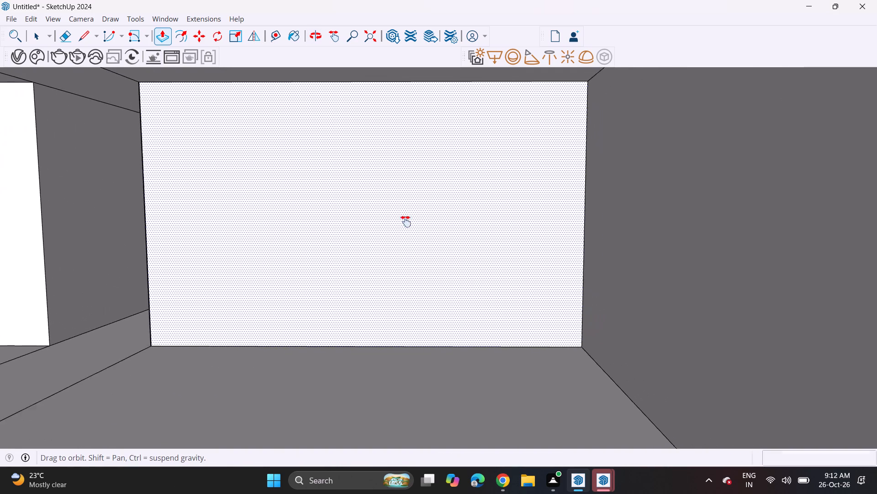
middle_click_drag(406, 221, 456, 230, "shift")
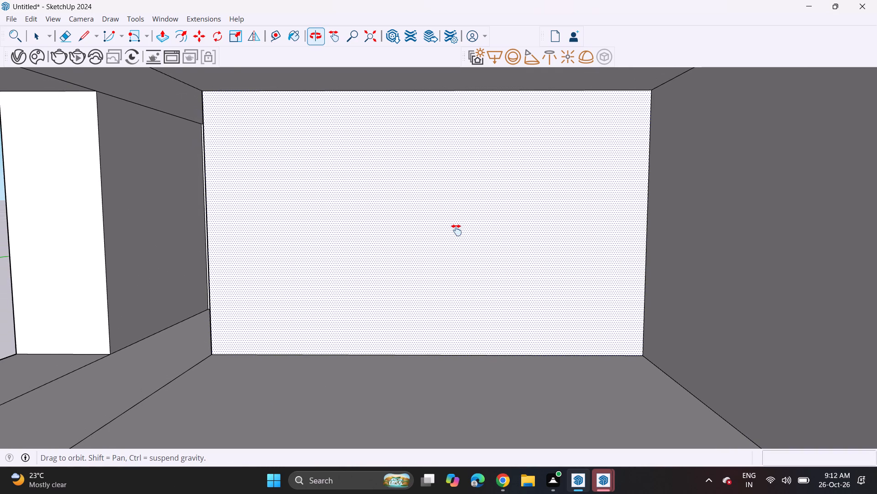
middle_click_drag(456, 230, 445, 227, "shift")
middle_click(445, 227, "shift")
scroll(438, 224, "down", 5)
scroll(438, 224, "up", 1)
scroll(438, 224, "down", 6)
middle_click_drag(281, 231, 304, 258)
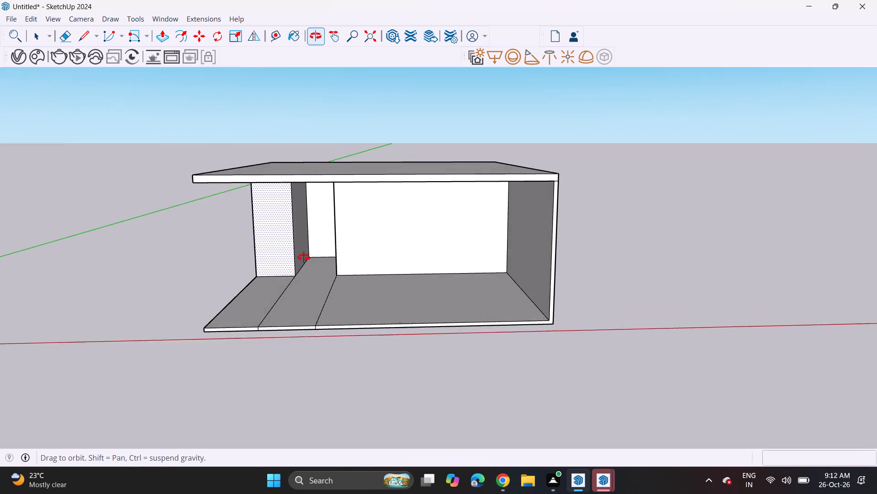
middle_click_drag(304, 258, 304, 265)
Draw a line about 16' 6" long on the floor, parallel to the open side edge, outlining a narrow wall strip.
left_click(78, 38)
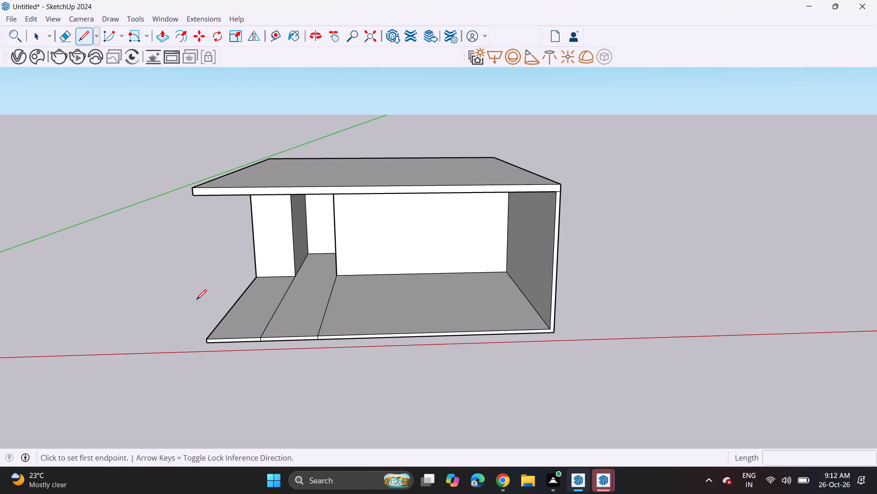
scroll(198, 302, "up", 3)
scroll(233, 356, "up", 4)
scroll(236, 358, "down", 1)
scroll(236, 359, "up", 1)
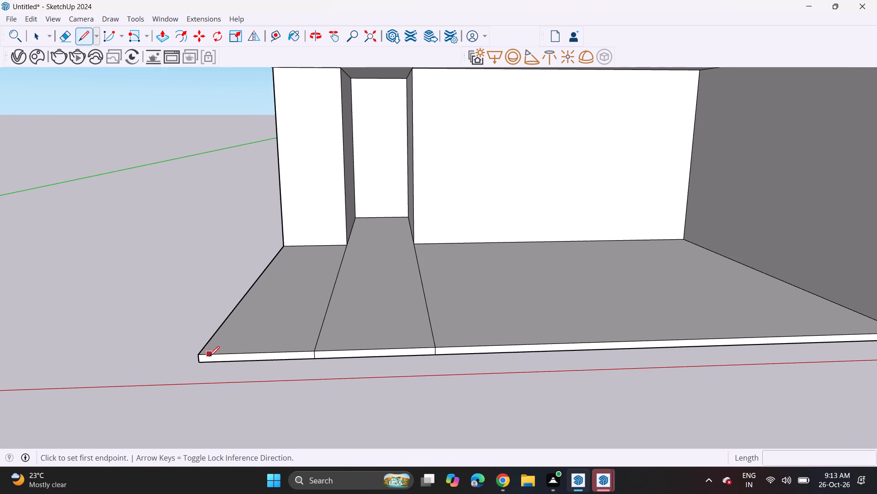
left_click(208, 354)
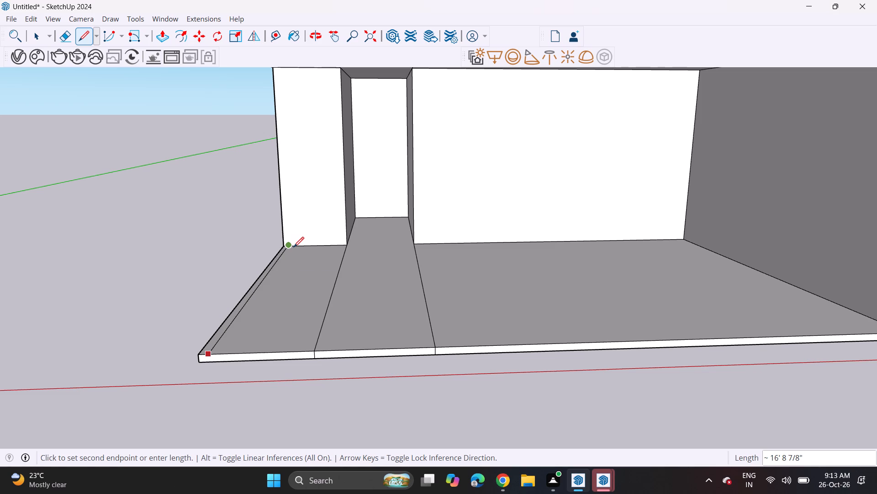
left_click(294, 246)
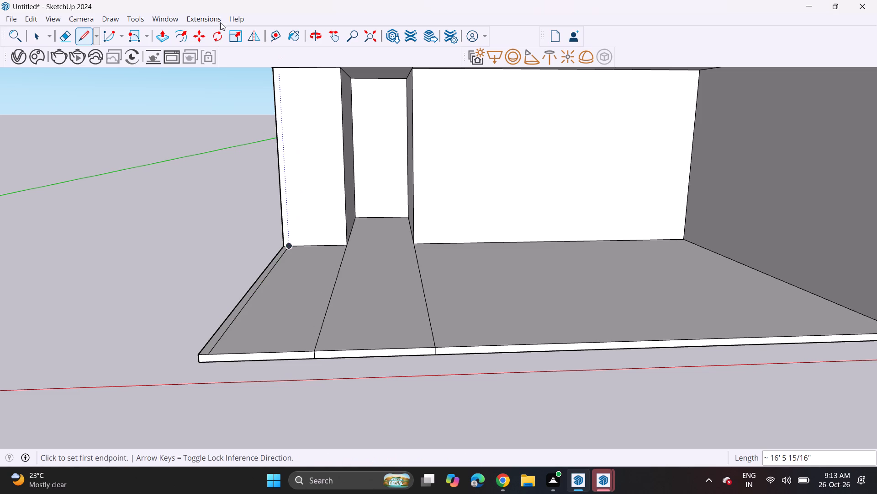
Extrude the narrow floor strip upward 10' to the underside of the roof slab to form the missing side wall.
left_click(168, 34)
left_click(238, 312)
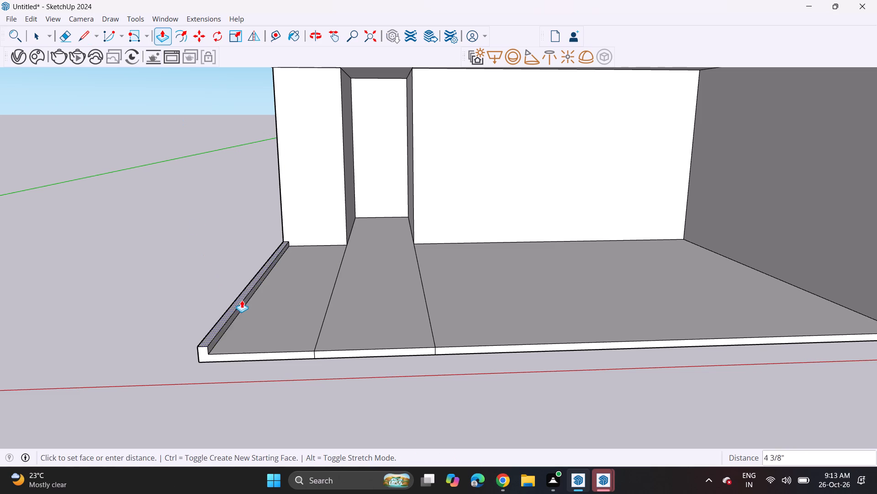
scroll(253, 217, "down", 2)
scroll(253, 217, "up", 1)
scroll(253, 217, "down", 5)
middle_click_drag(270, 290, 276, 318, "shift")
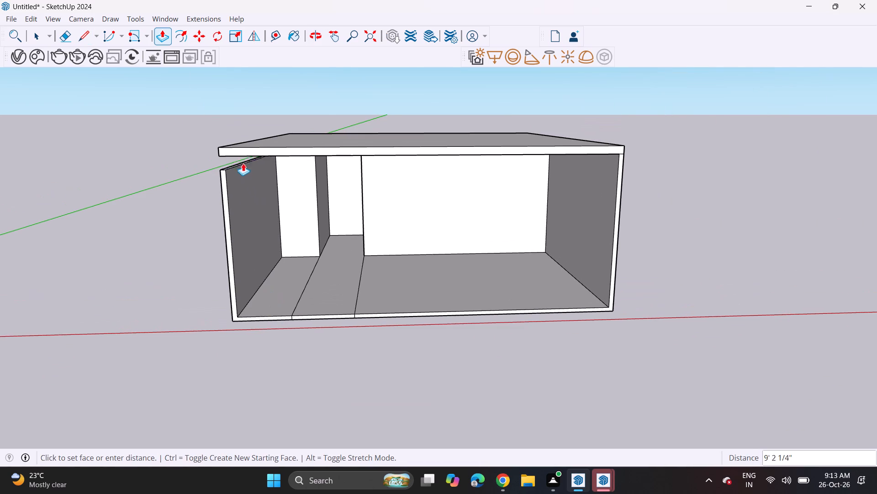
left_click(234, 152)
Erase the two lines dividing the ceiling surface inside the hall.
scroll(454, 250, "up", 1)
scroll(454, 250, "down", 1)
scroll(454, 249, "up", 8)
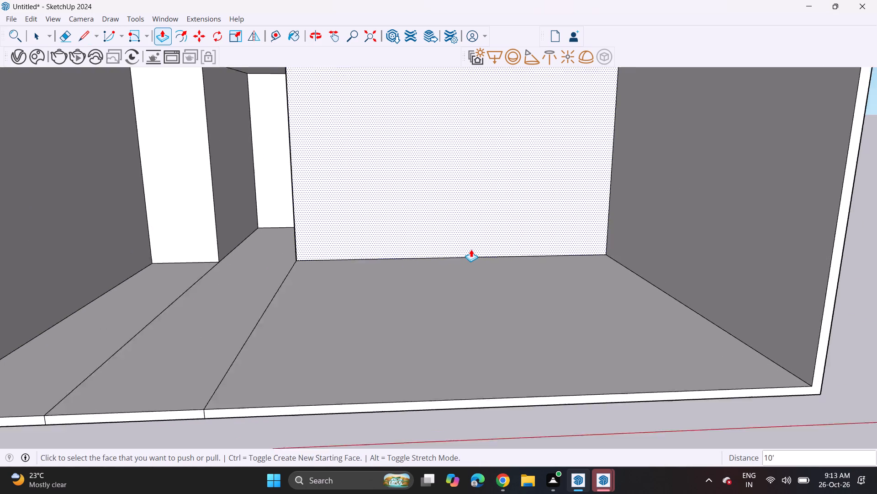
middle_click_drag(471, 249, 459, 296)
middle_click_drag(451, 286, 444, 264)
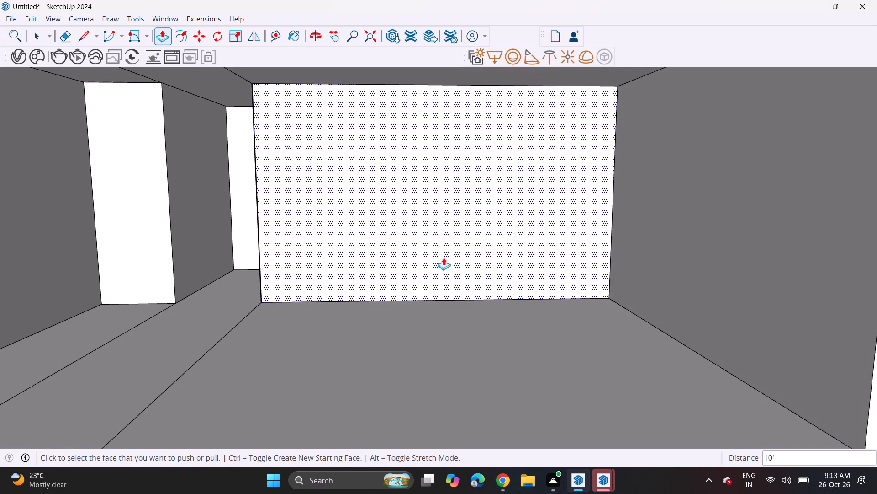
scroll(444, 258, "up", 1)
middle_click_drag(445, 256, 457, 309, "shift")
scroll(448, 259, "down", 1, "shift")
middle_click_drag(453, 301, 445, 268)
scroll(438, 240, "down", 2)
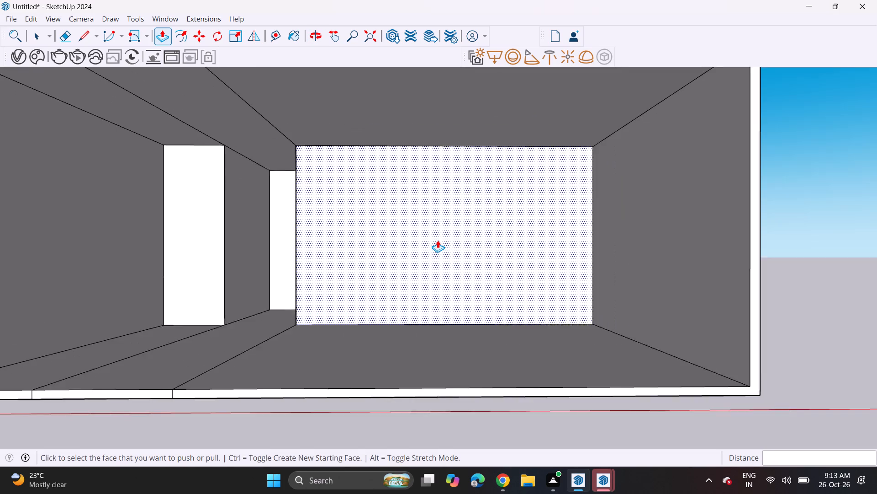
scroll(438, 240, "down", 1)
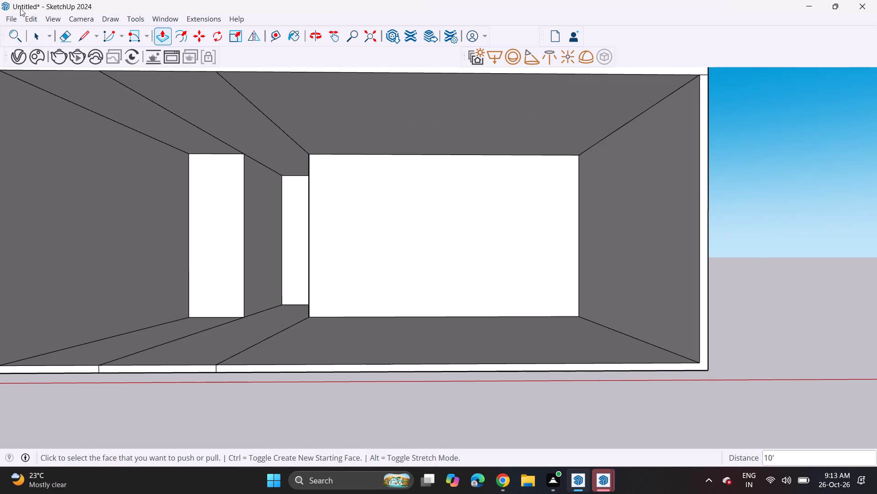
left_click(69, 37)
left_click(195, 131)
left_click_drag(255, 102, 232, 117)
left_click_drag(212, 123, 184, 143)
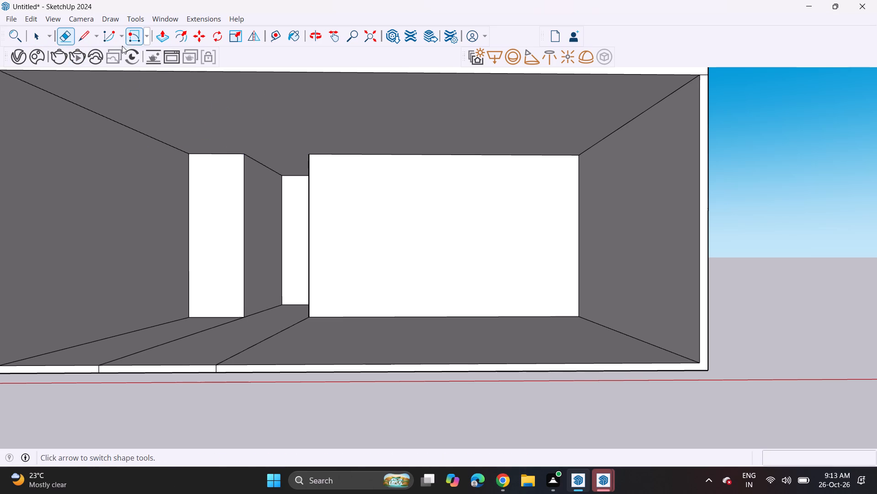
Draw a rectangle of about 16' 6" by 18' 9" on the ceiling, from its rear edge to the front corner at the far side wall.
left_click(148, 39)
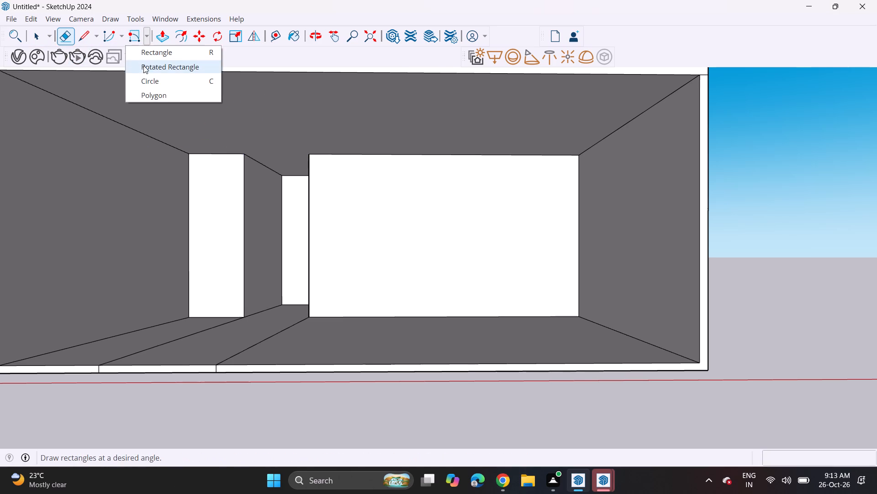
left_click(144, 69)
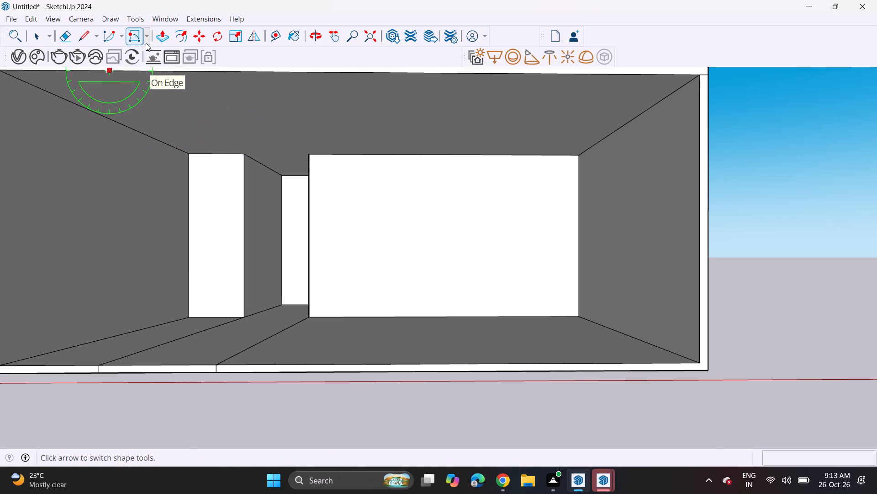
left_click(146, 43)
left_click(150, 55)
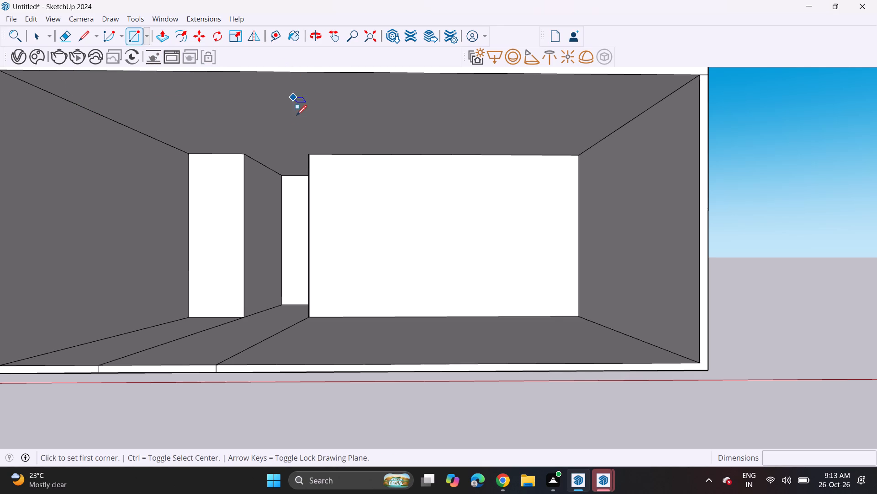
left_click(314, 153)
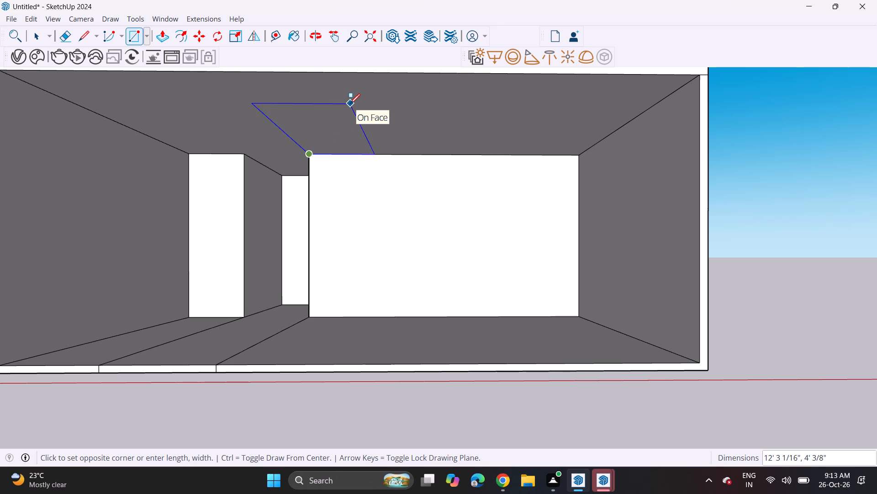
key("Escape")
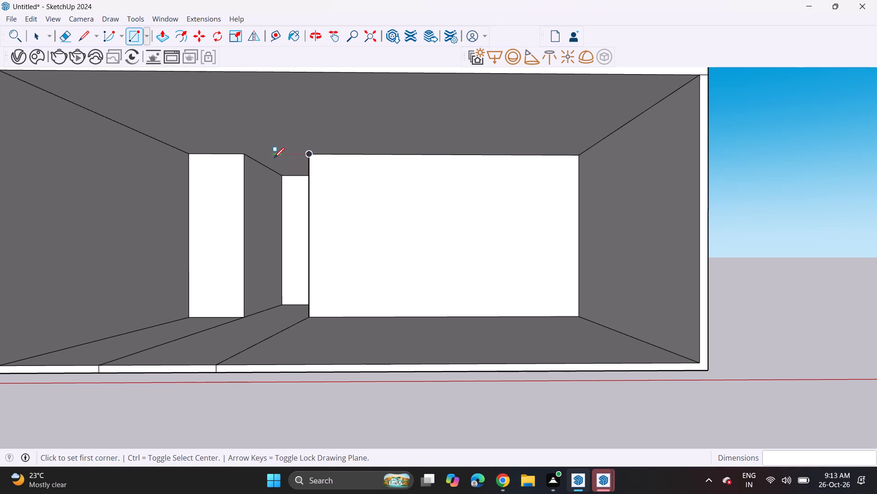
left_click(275, 155)
scroll(353, 109, "down", 3)
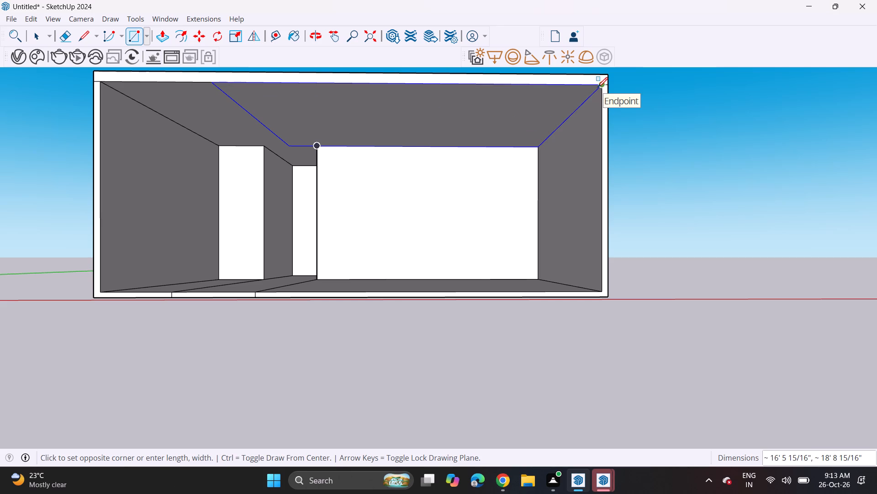
left_click(597, 87)
Move the ceiling rectangle with its edges about 27' 11" along the red axis, out past the hall's side wall.
key("space")
double_click(333, 104)
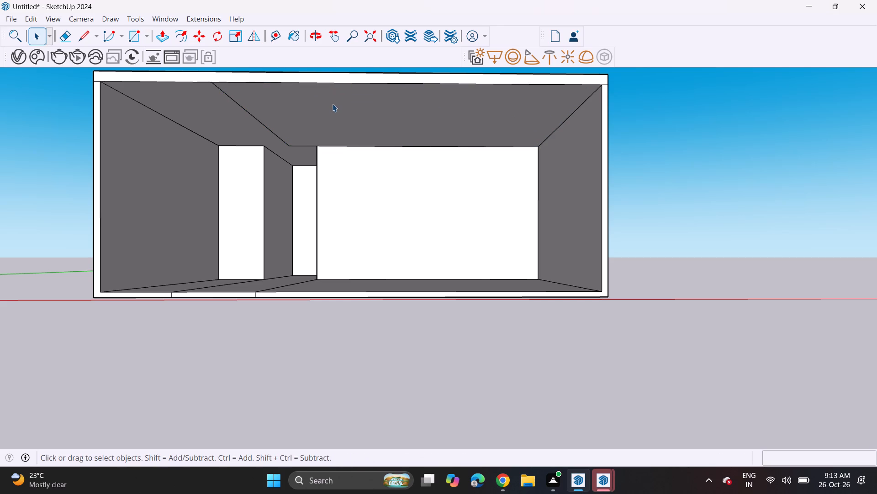
key("m")
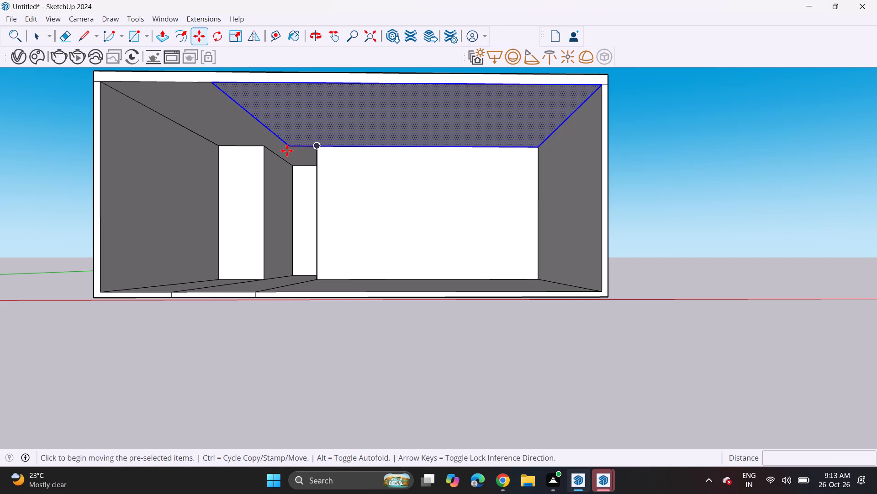
left_click(290, 145)
middle_click_drag(408, 145, 70, 183, "shift")
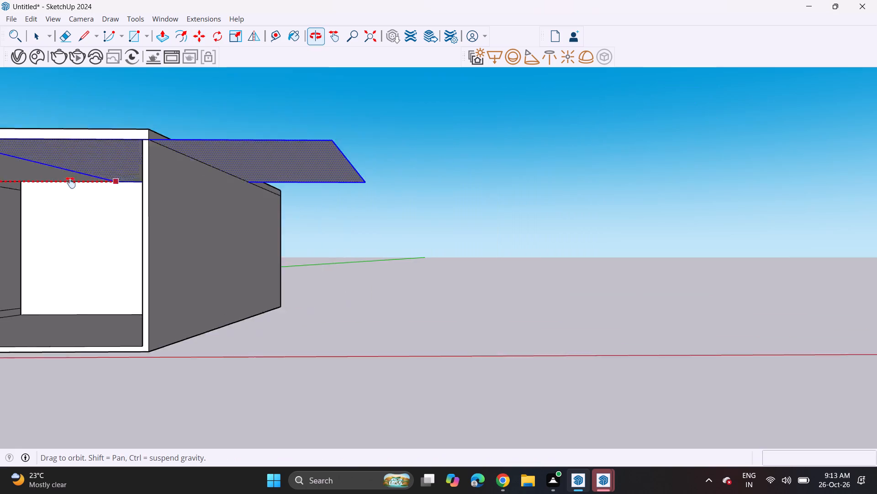
middle_click_drag(70, 183, 58, 183, "shift")
left_click(317, 185)
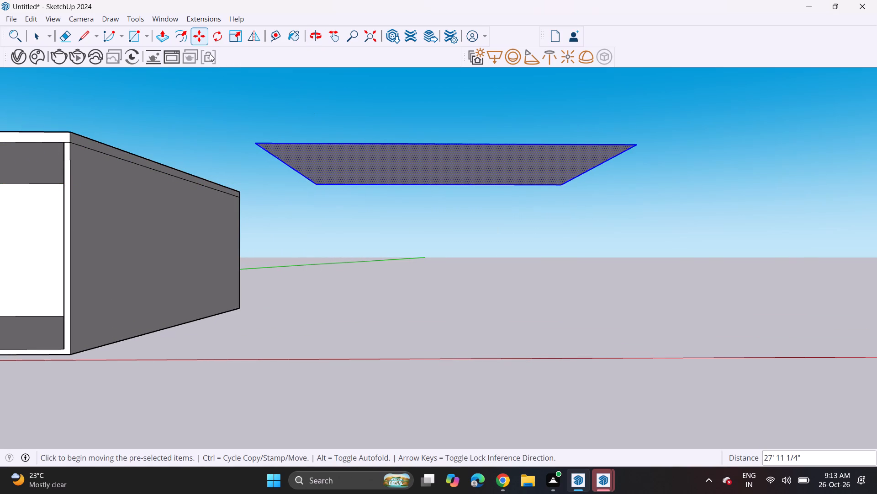
Extrude the relocated ceiling rectangle 4" downward into a panel.
left_click(160, 35)
key("Escape")
scroll(352, 162, "up", 2)
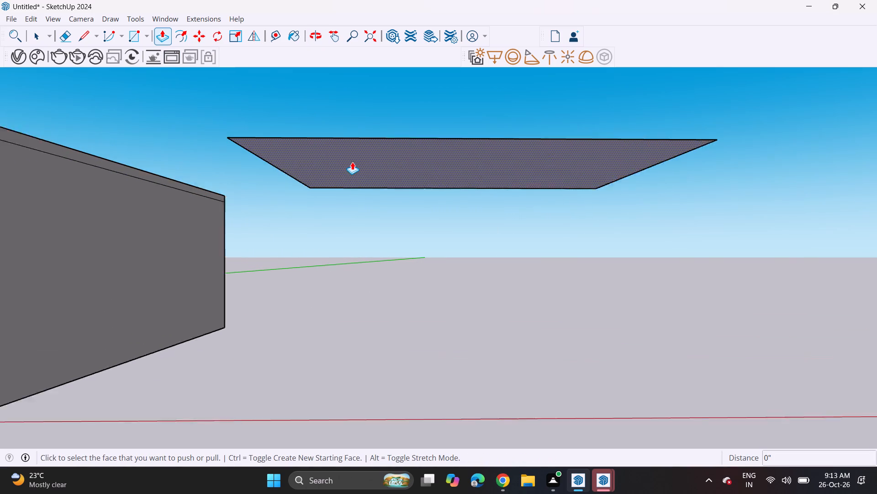
scroll(352, 162, "up", 4)
left_click(352, 162)
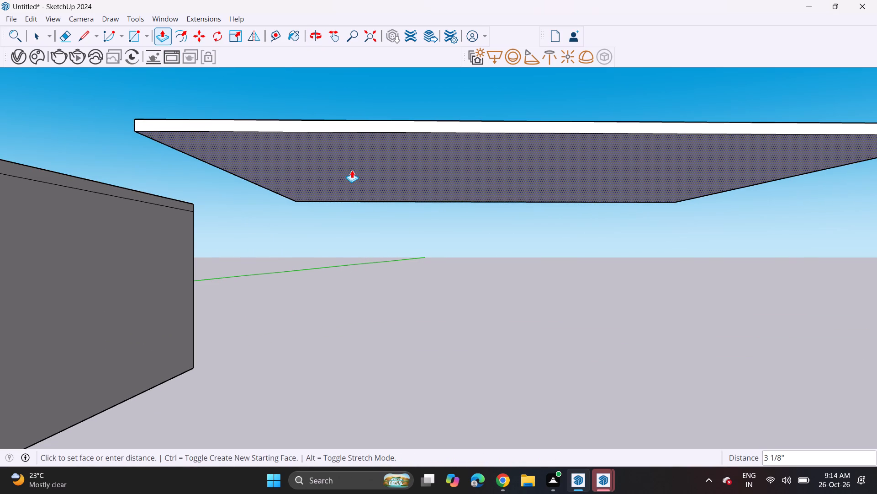
key("4")
key("Return")
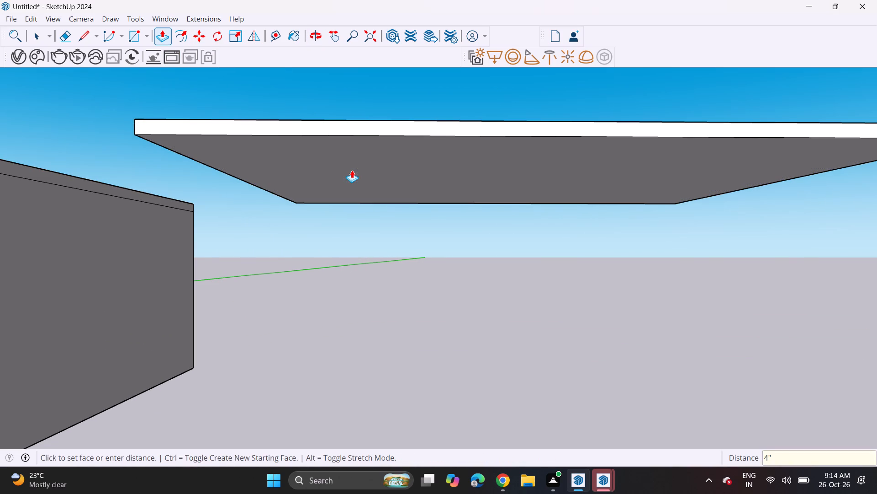
Place guide lines on the panel's underside, 3' inward from each of its four edges.
scroll(352, 170, "down", 3)
scroll(393, 198, "down", 1)
middle_click_drag(394, 198, 374, 129)
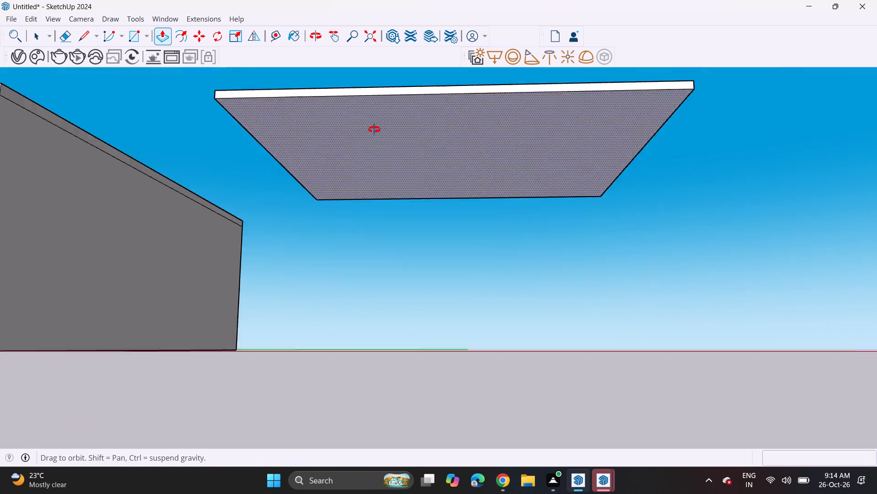
middle_click_drag(374, 129, 380, 107)
middle_click_drag(383, 137, 365, 275, "shift")
middle_click_drag(376, 253, 380, 193)
scroll(388, 196, "up", 2)
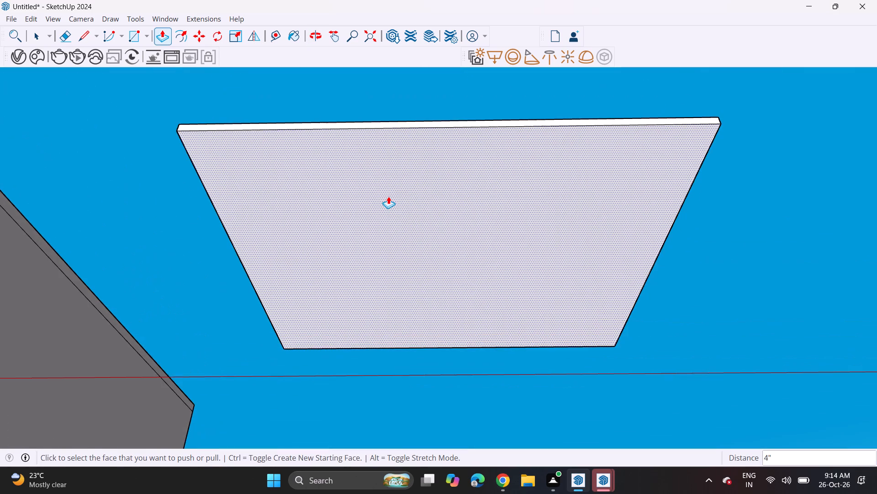
scroll(408, 213, "up", 2)
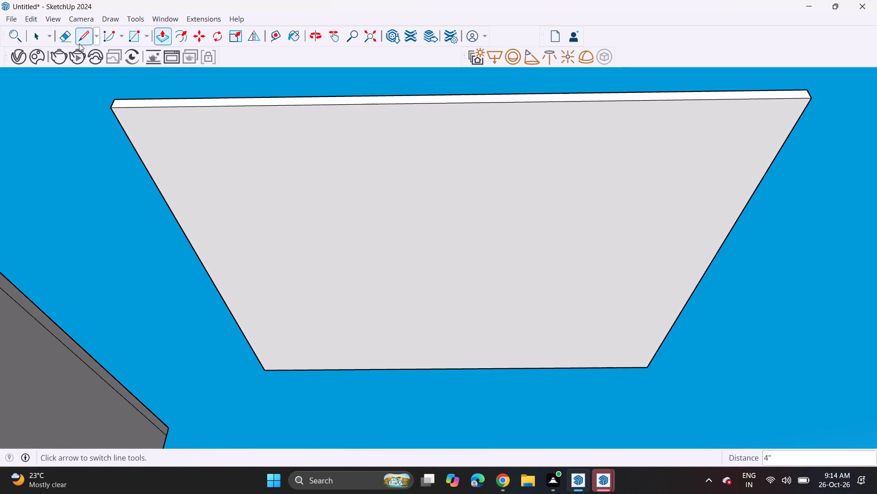
left_click(279, 36)
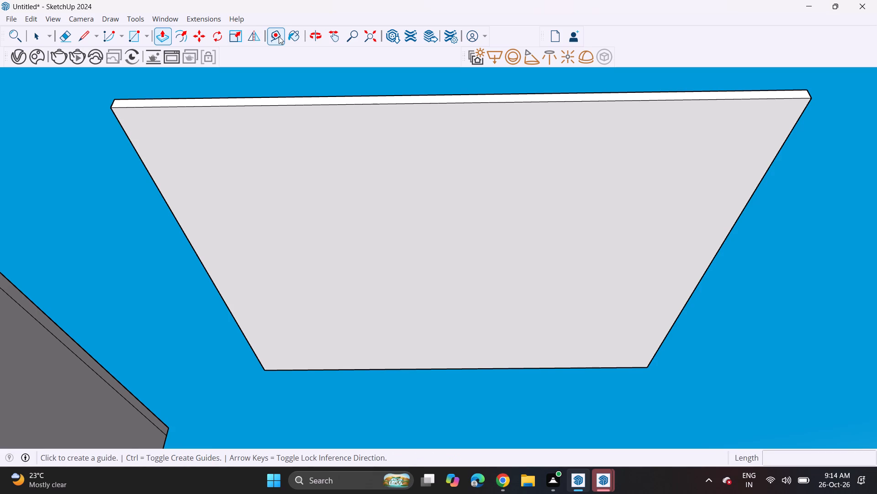
left_click(201, 262)
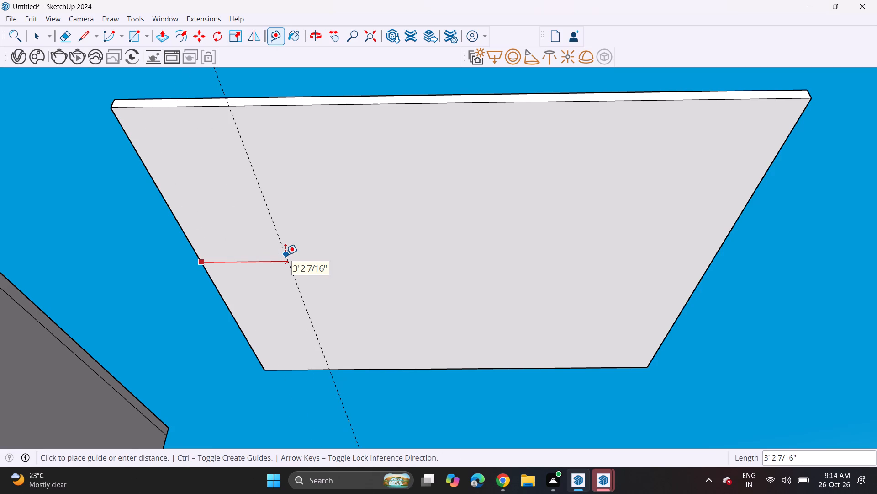
type("3'")
key("Return")
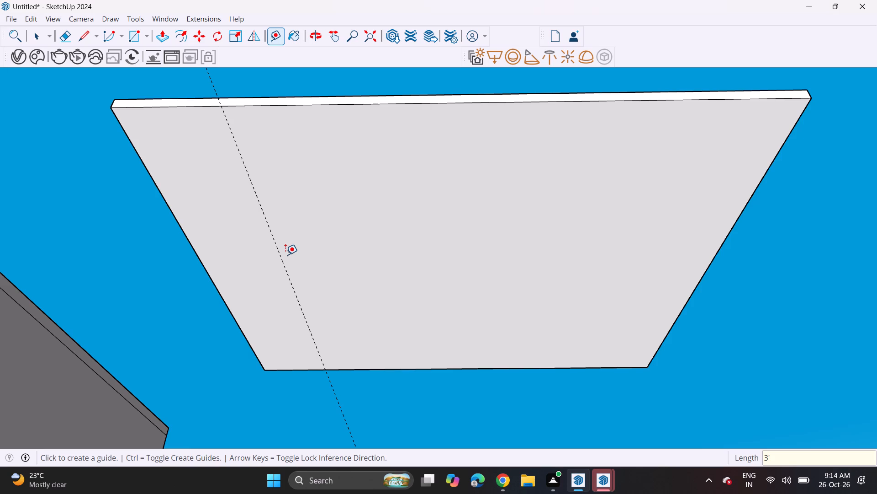
left_click(438, 370)
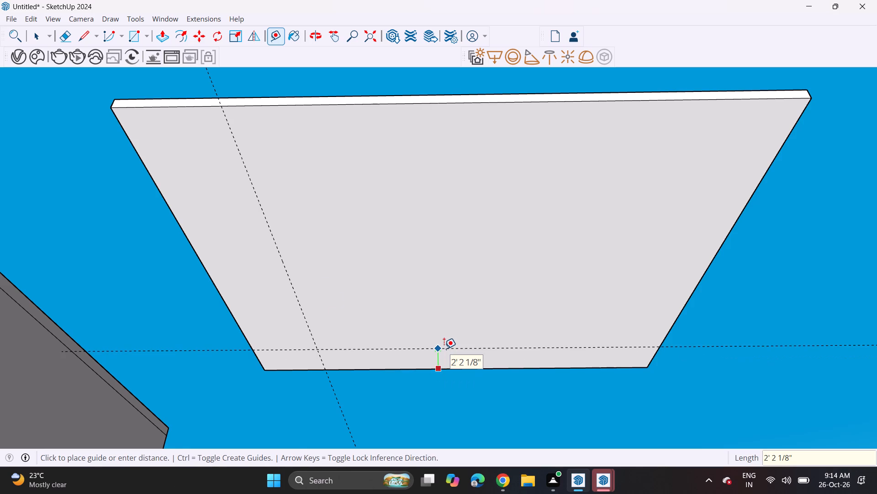
type("3'")
key("Return")
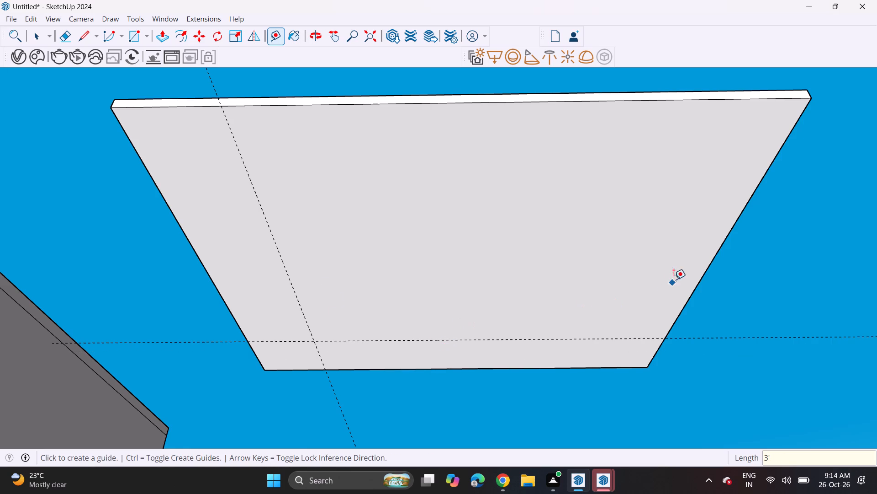
left_click(712, 258)
type("3'")
key("Return")
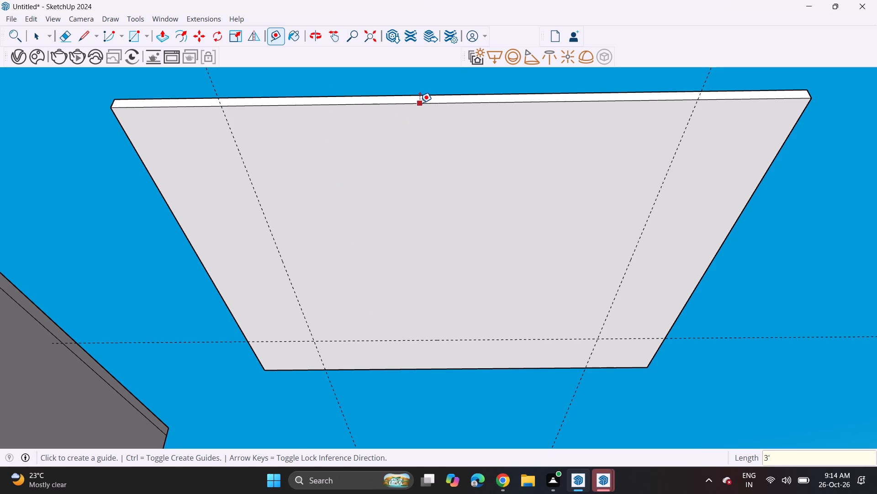
left_click(420, 103)
type("3'")
key("Return")
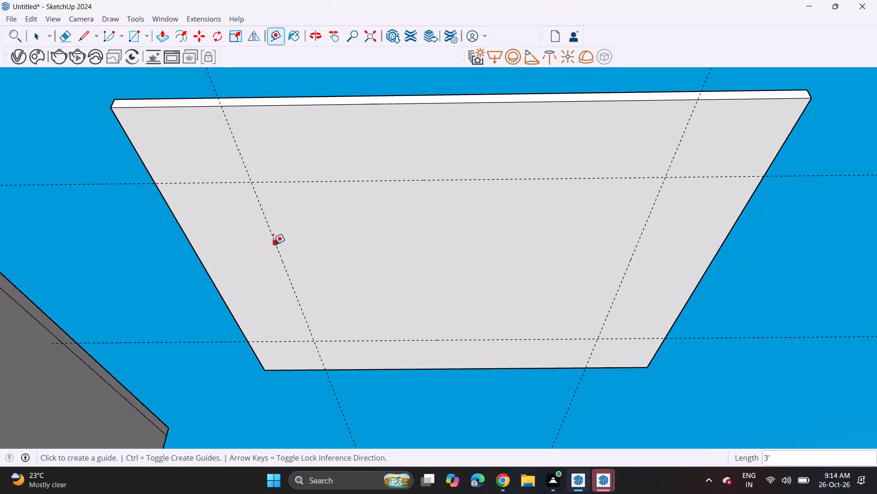
Place a parallel guide line 1" off each of the four 3' guide lines on the panel's underside.
left_click(273, 244)
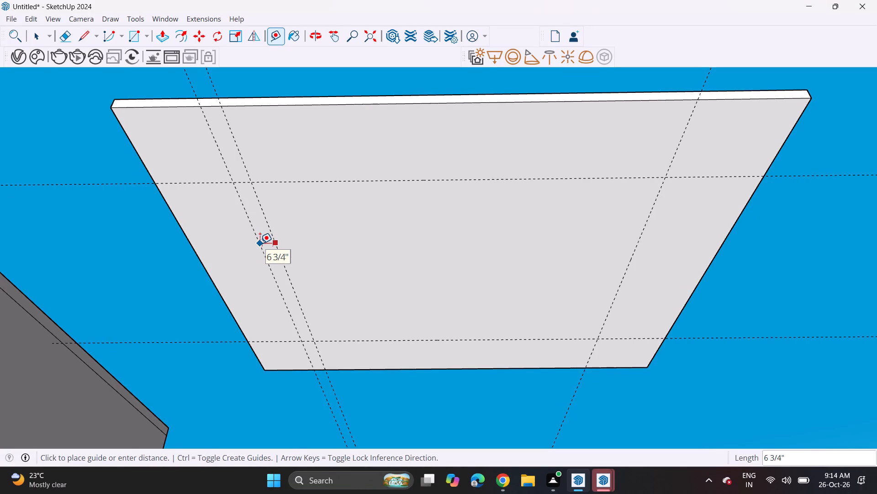
key("1")
key("Return")
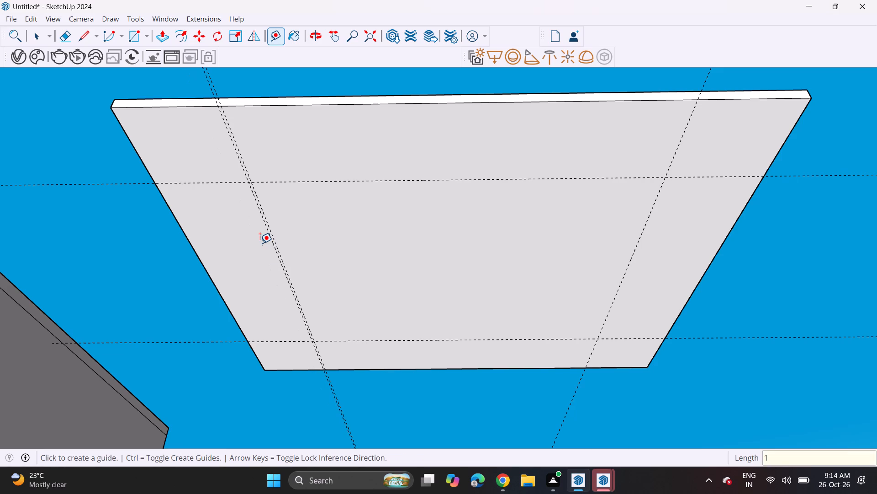
left_click(634, 258)
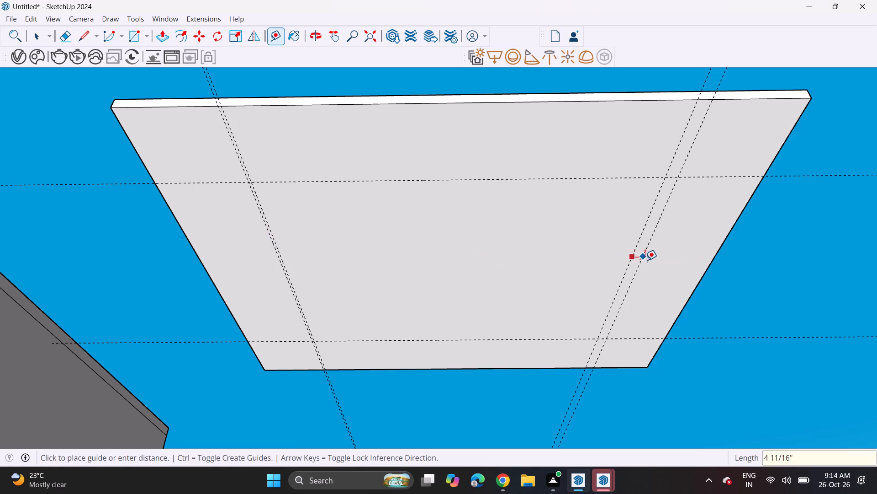
key("1")
key("Return")
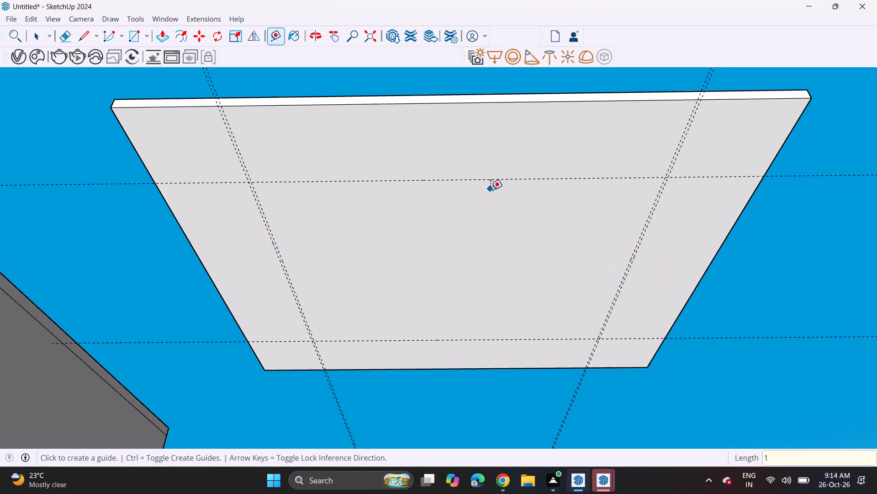
left_click(475, 183)
key("1")
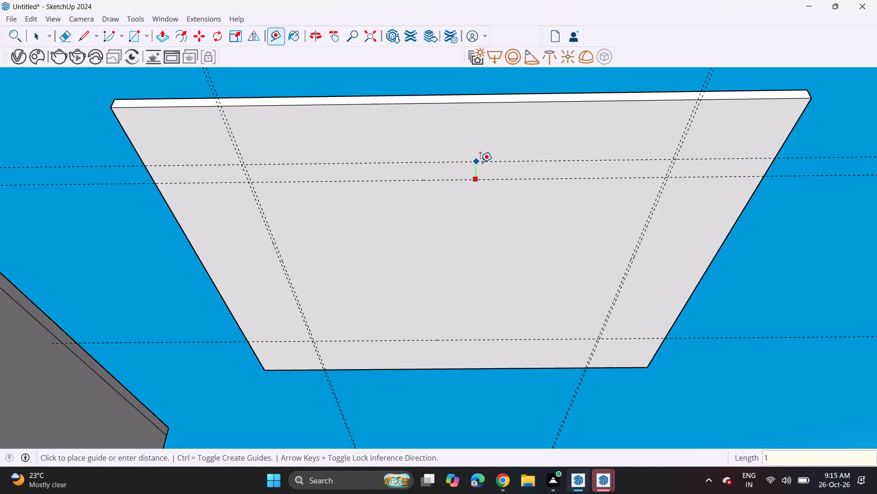
key("Return")
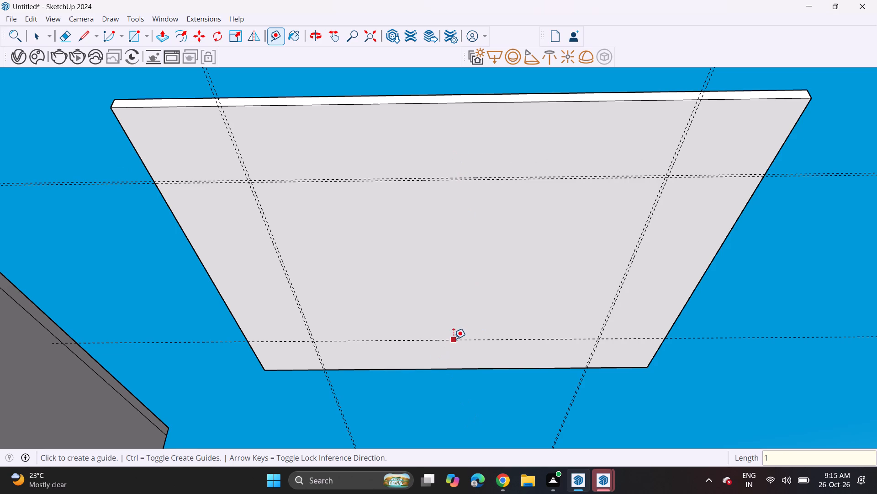
left_click(454, 339)
key("1")
key("Return")
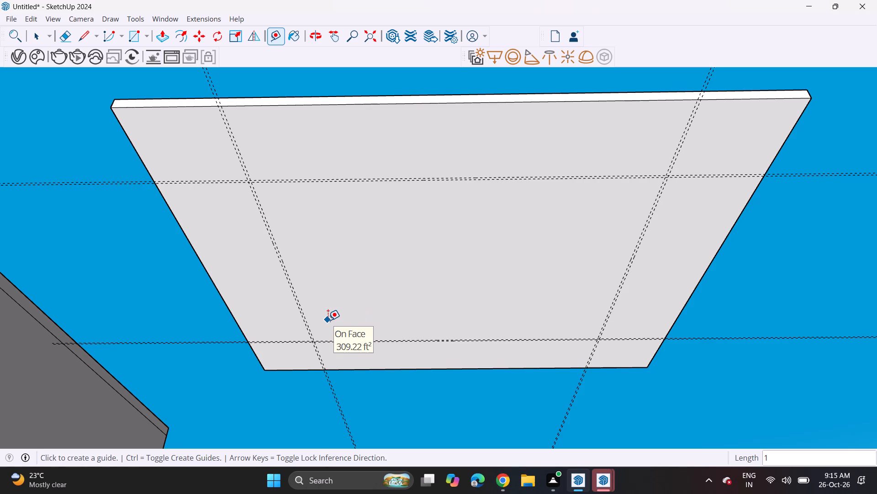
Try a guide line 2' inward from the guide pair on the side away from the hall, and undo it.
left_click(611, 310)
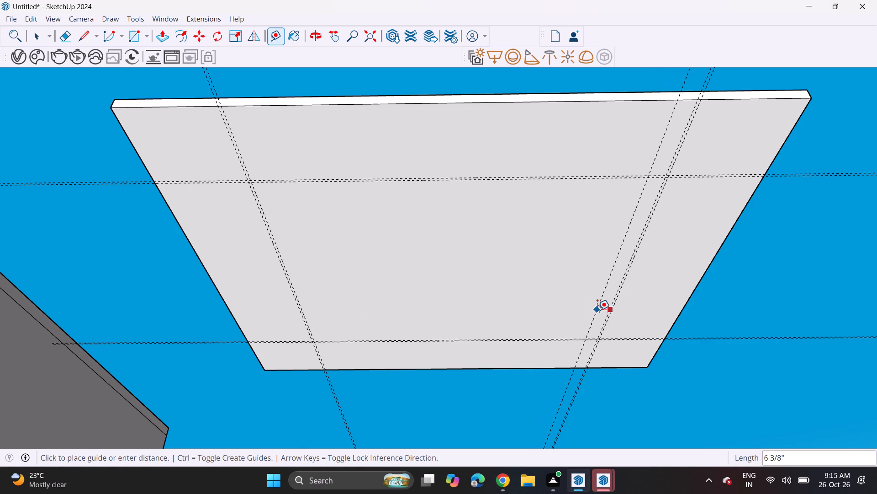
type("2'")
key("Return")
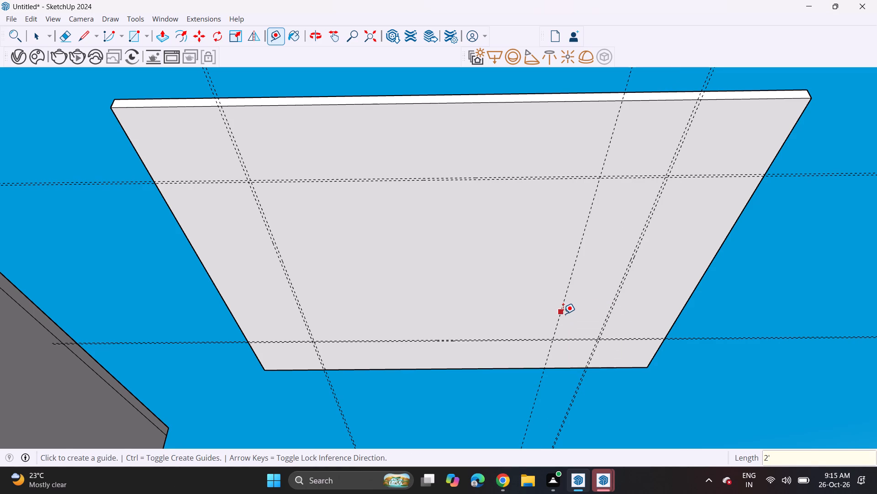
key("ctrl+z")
Place guide lines 1' inward from both side guide pairs and from the far guide pair on the panel's underside.
left_click(608, 311)
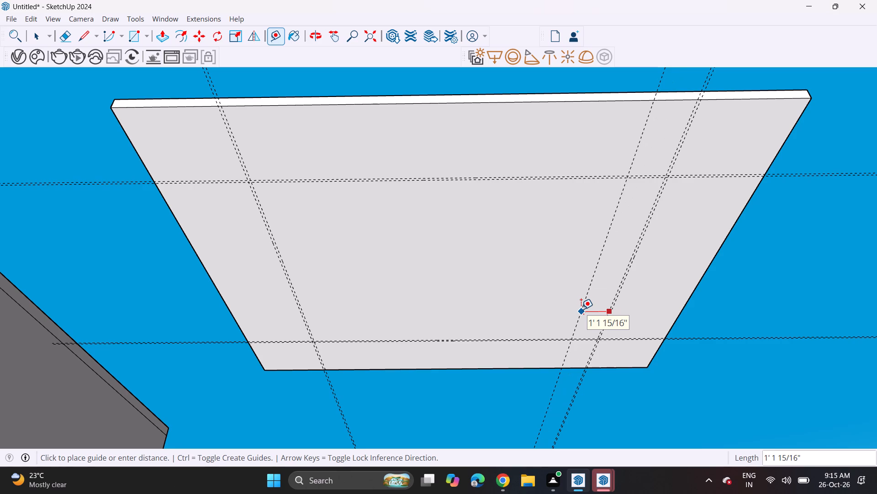
type("1'")
key("Return")
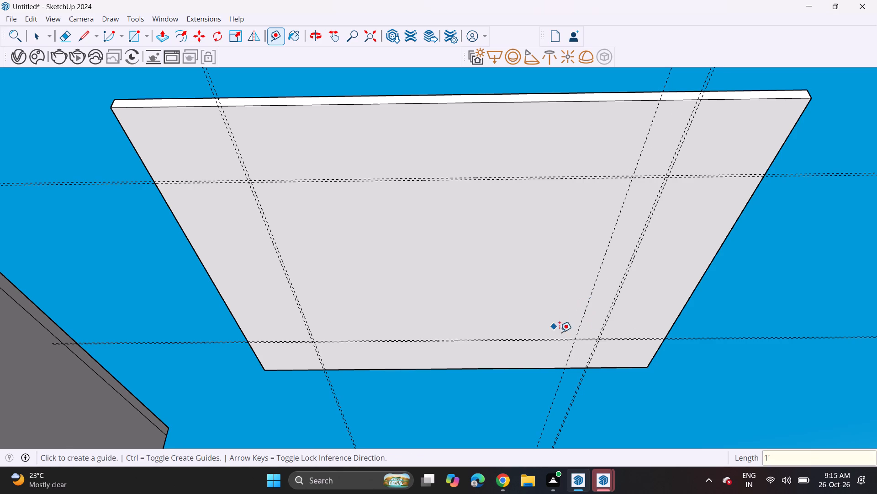
left_click(555, 339)
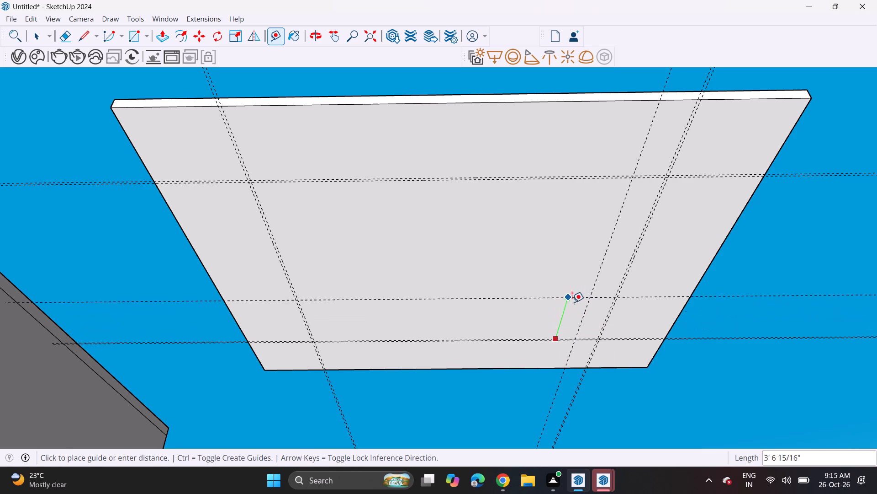
type("1'")
key("Return")
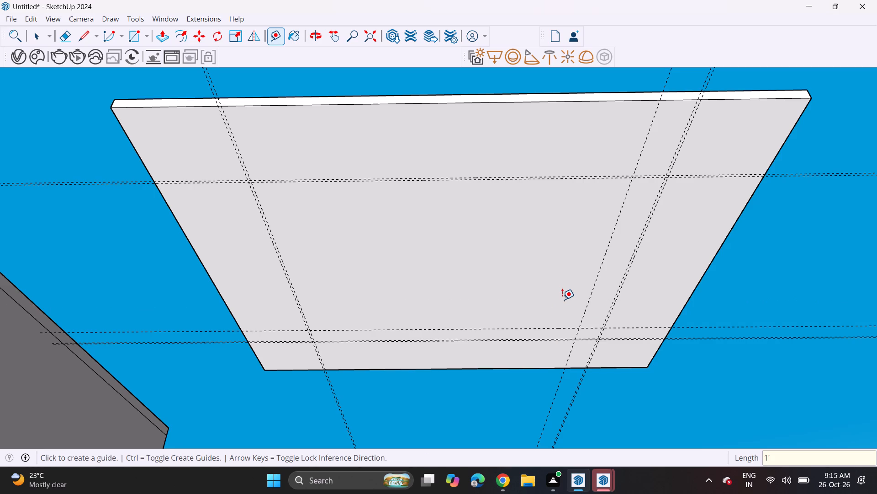
left_click(301, 308)
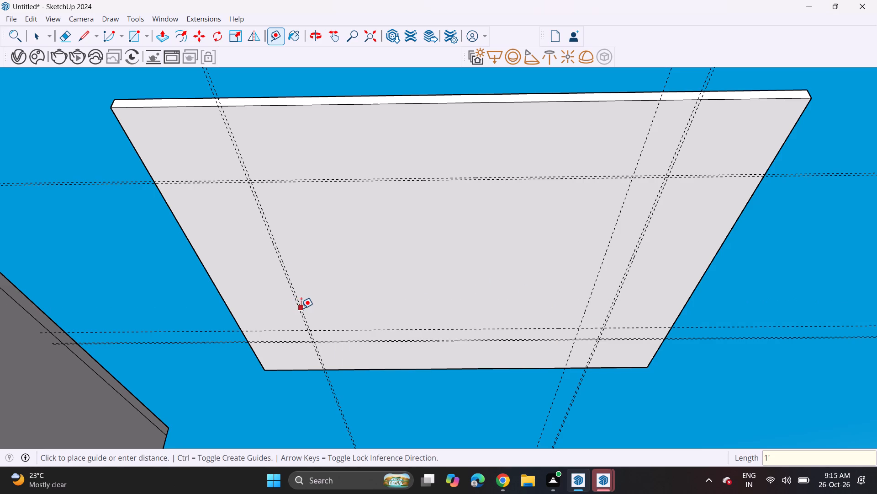
type("1'")
key("Return")
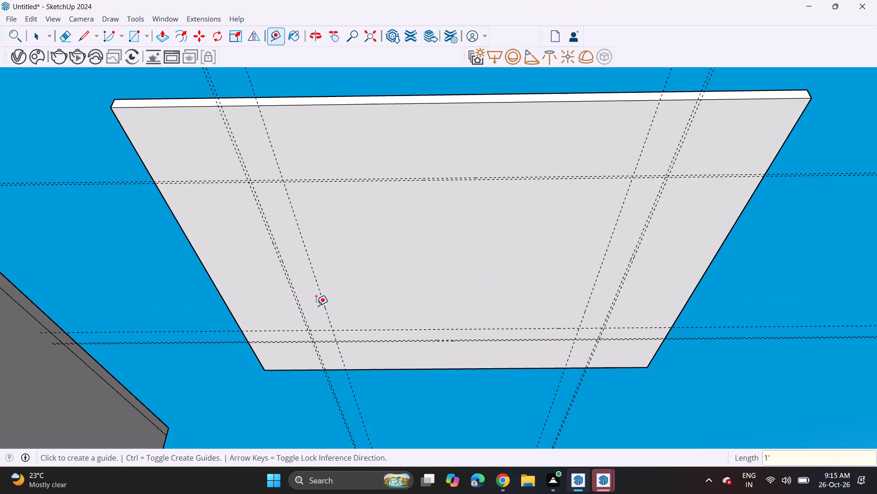
Place a parallel guide line 1" off each of the three new 1' guide lines, forming narrow inner pairs.
left_click(328, 306)
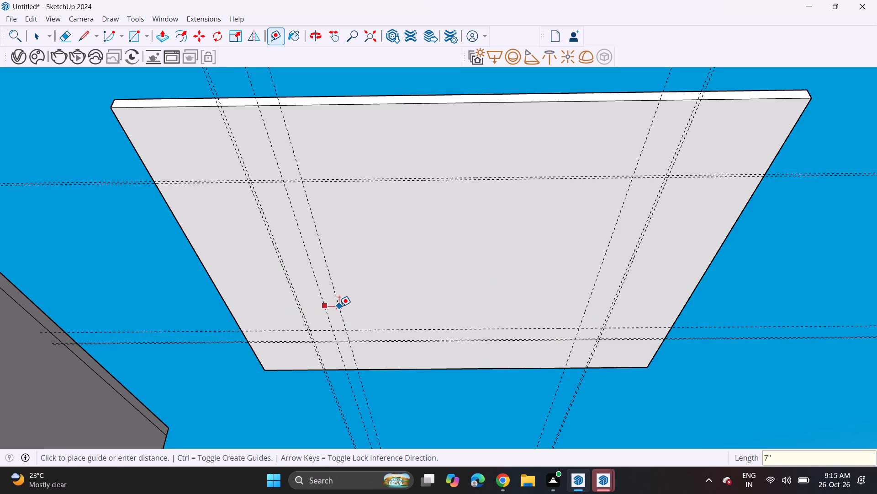
key("1")
key("Return")
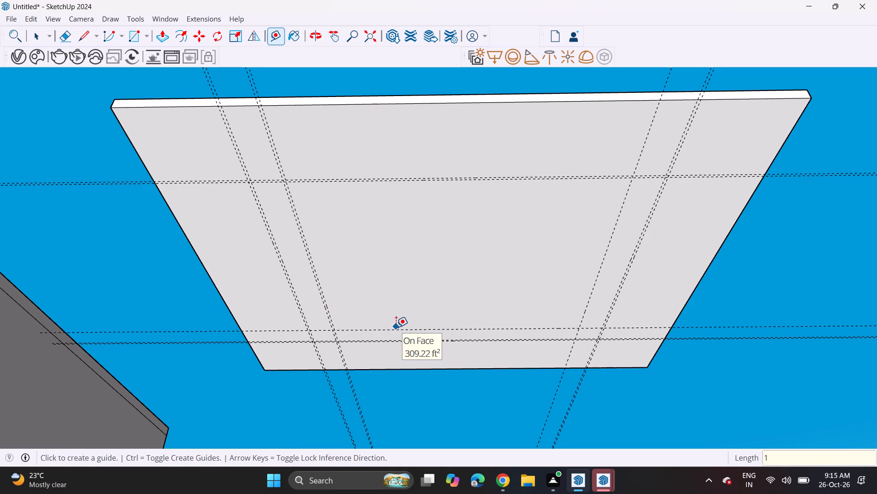
left_click(396, 330)
key("1")
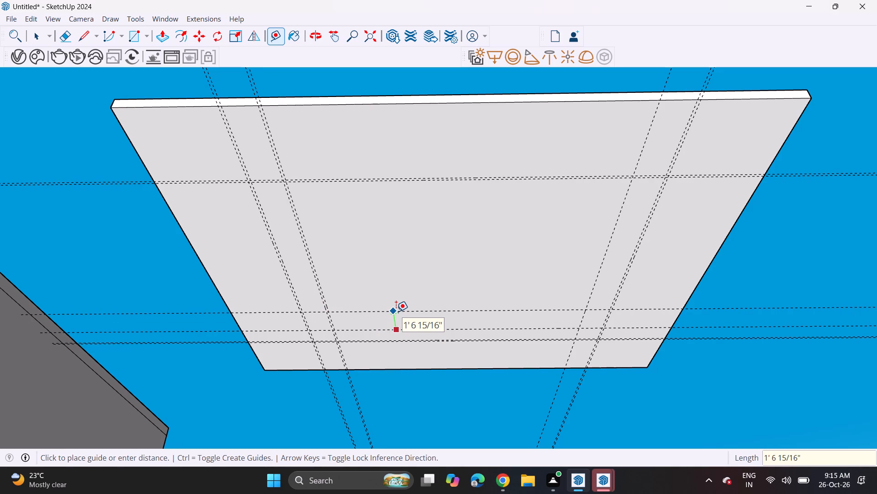
key("Return")
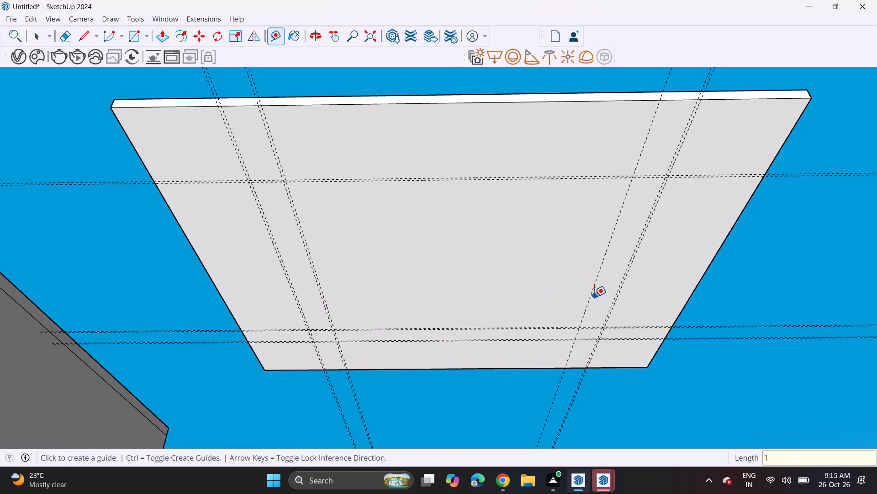
left_click(595, 290)
key("1")
key("Return")
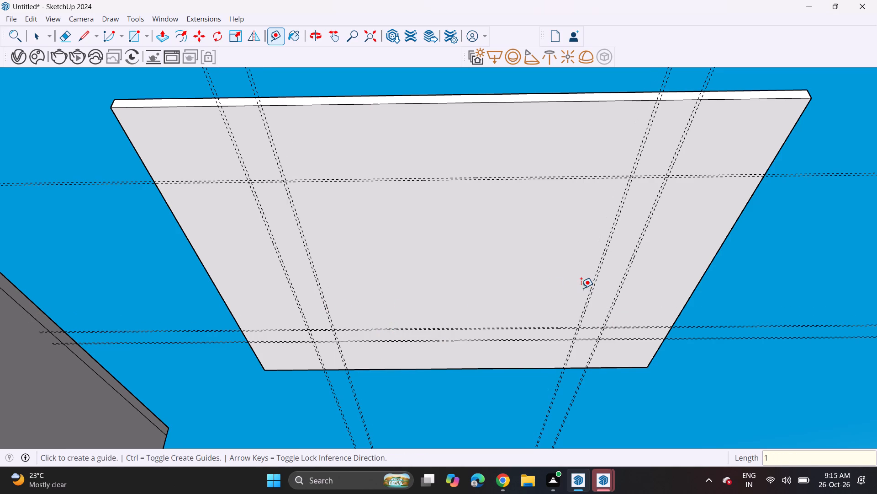
Complete the inner guide frame along the panel's near edge with a guide 1' inward from the existing pair and another 1" beyond it.
scroll(581, 288, "down", 3)
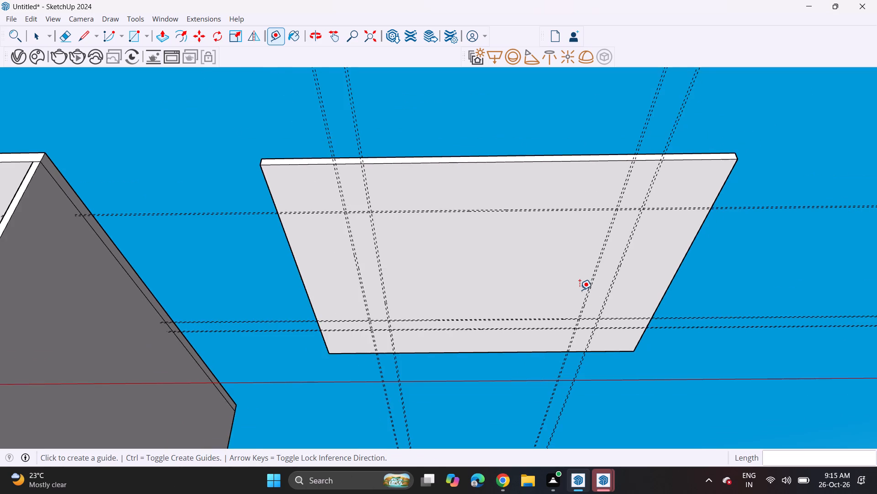
middle_click_drag(579, 290, 577, 234)
middle_click_drag(577, 234, 551, 263)
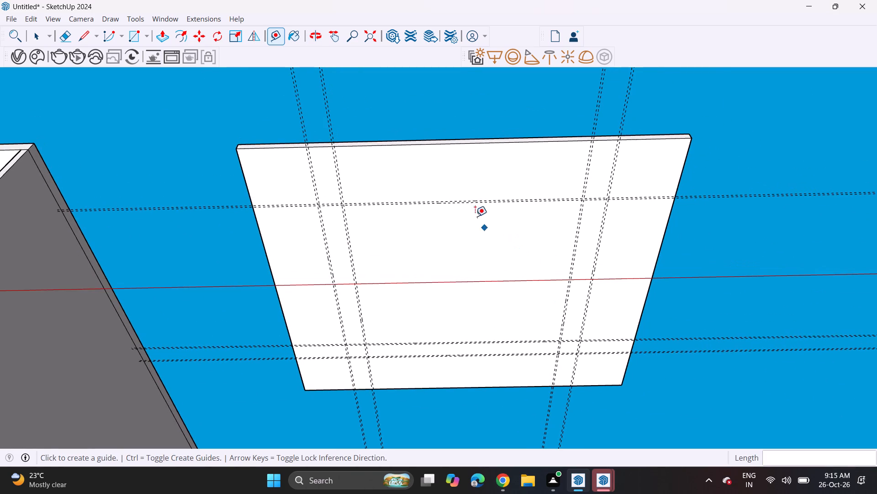
scroll(469, 200, "up", 1)
scroll(468, 199, "down", 1)
scroll(468, 199, "up", 8)
left_click(459, 209)
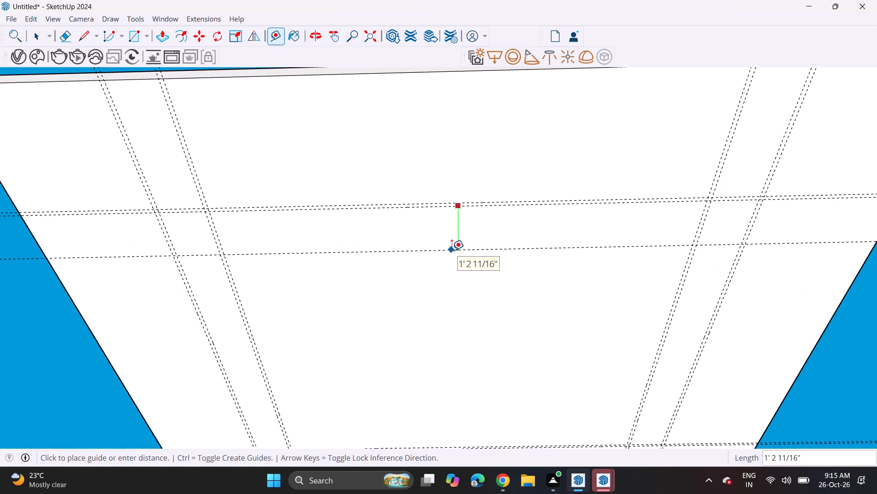
type("1'")
key("Return")
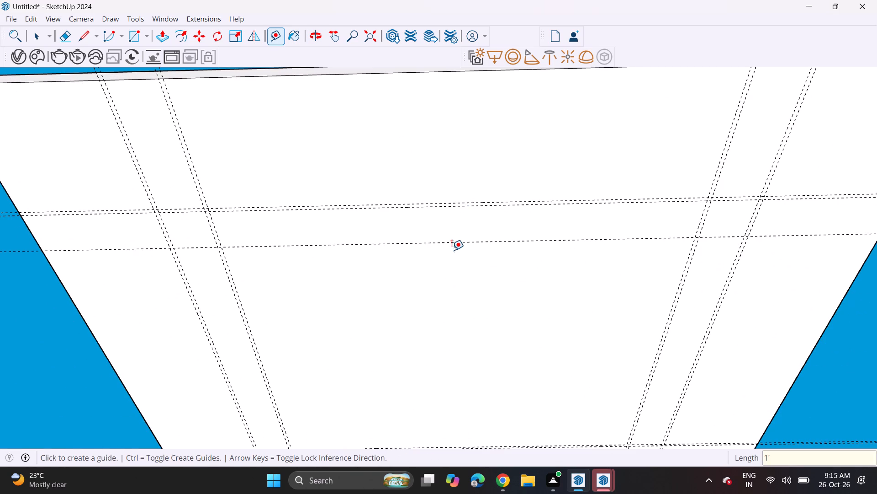
left_click(454, 241)
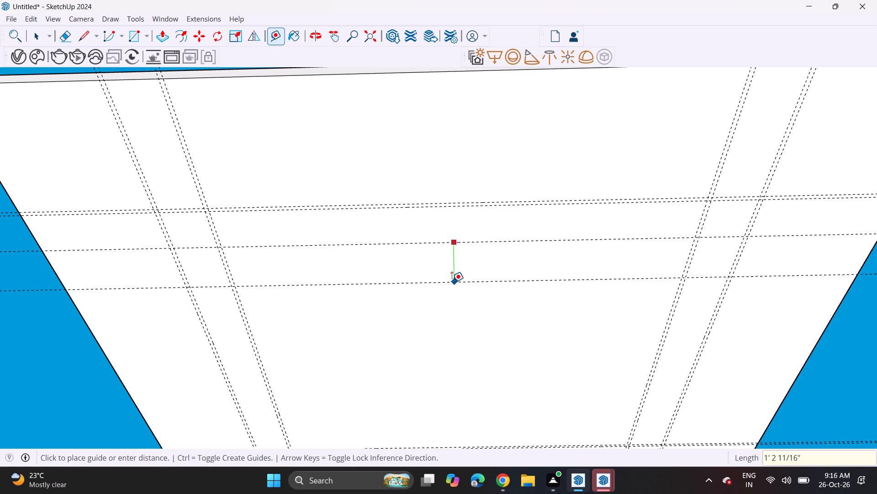
key("1")
key("Return")
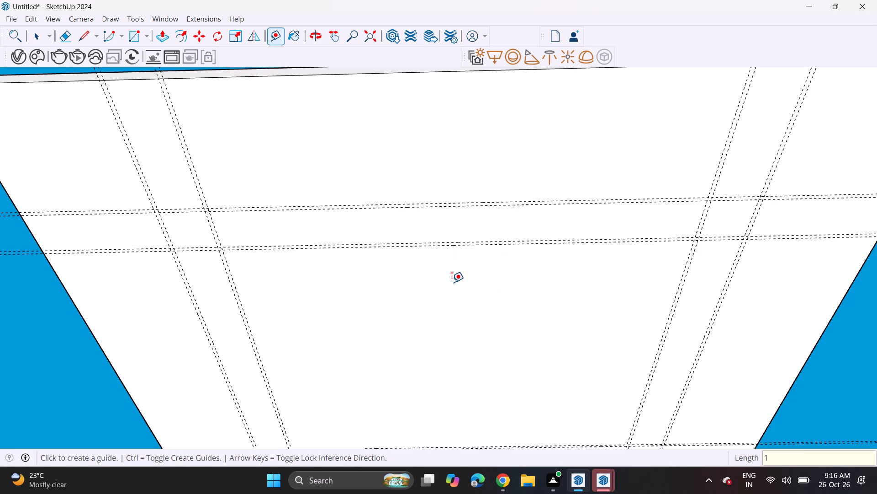
Draw a rectangle about 2' 11 13/16" by 1" inside the inner side guide pair, starting at the inner frame's far corner away from the hall.
scroll(426, 281, "down", 5)
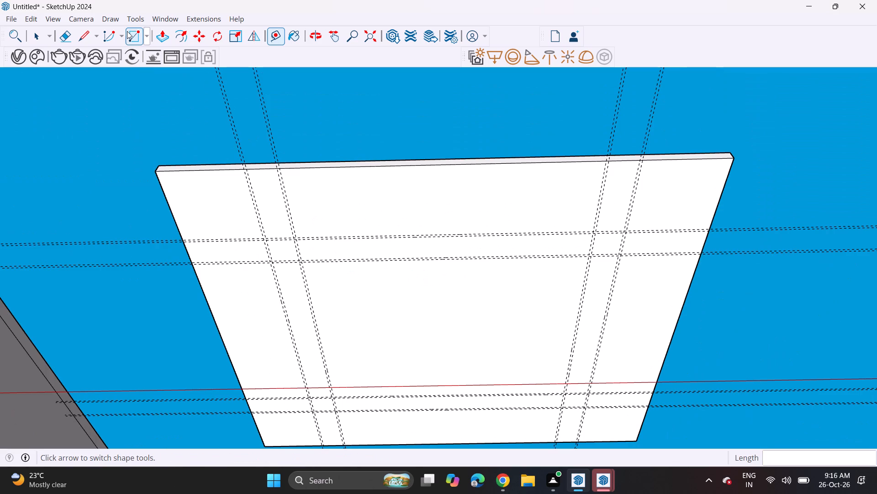
left_click(127, 31)
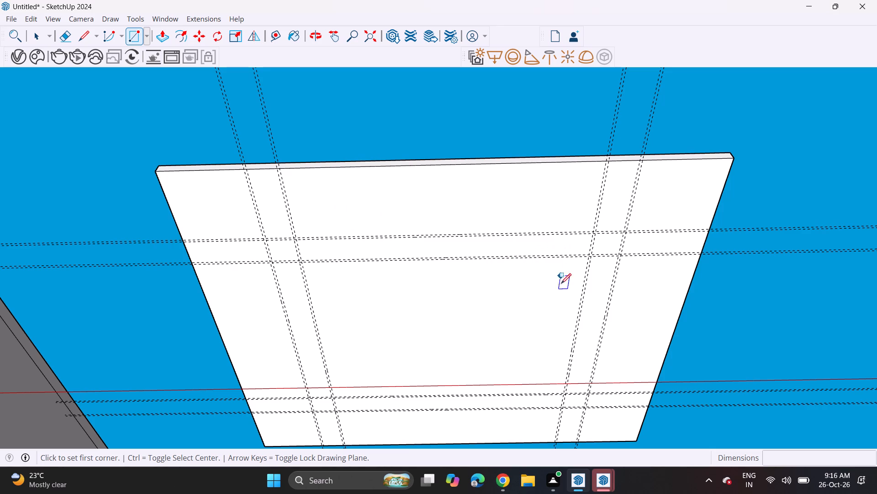
scroll(567, 299, "down", 2)
middle_click_drag(573, 334, 540, 214, "shift")
scroll(551, 250, "up", 1, "shift")
scroll(540, 214, "down", 1, "shift")
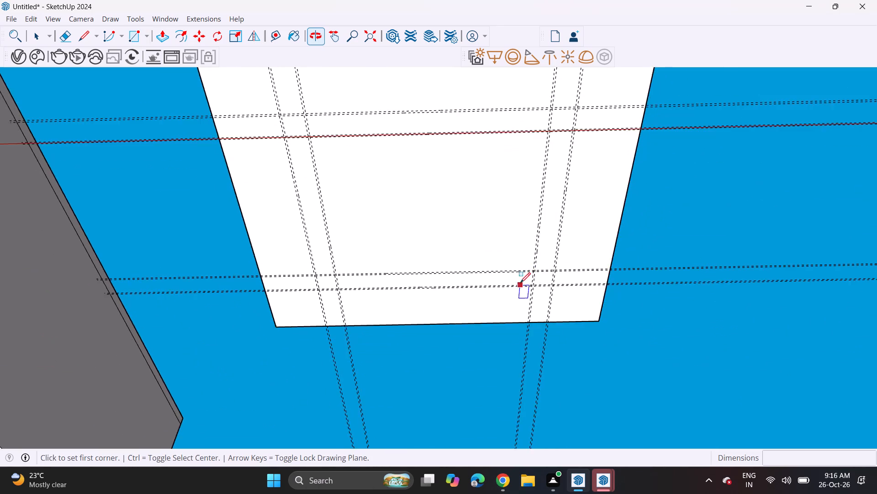
scroll(520, 281, "up", 6)
scroll(538, 268, "down", 2)
scroll(538, 268, "up", 1)
scroll(538, 268, "down", 1)
scroll(538, 268, "up", 2)
scroll(538, 268, "down", 1)
scroll(540, 268, "up", 1)
scroll(540, 268, "down", 1)
scroll(540, 268, "up", 6)
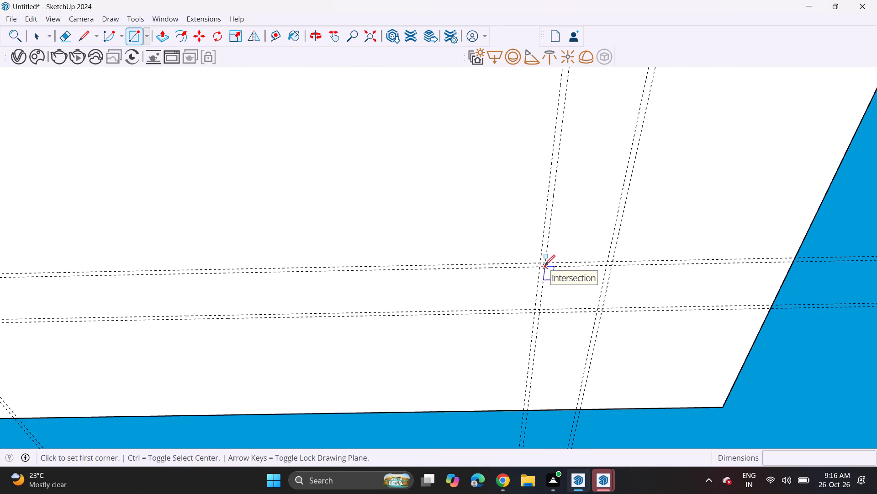
left_click(545, 265)
scroll(559, 84, "down", 5)
scroll(559, 84, "up", 2)
scroll(559, 84, "down", 2)
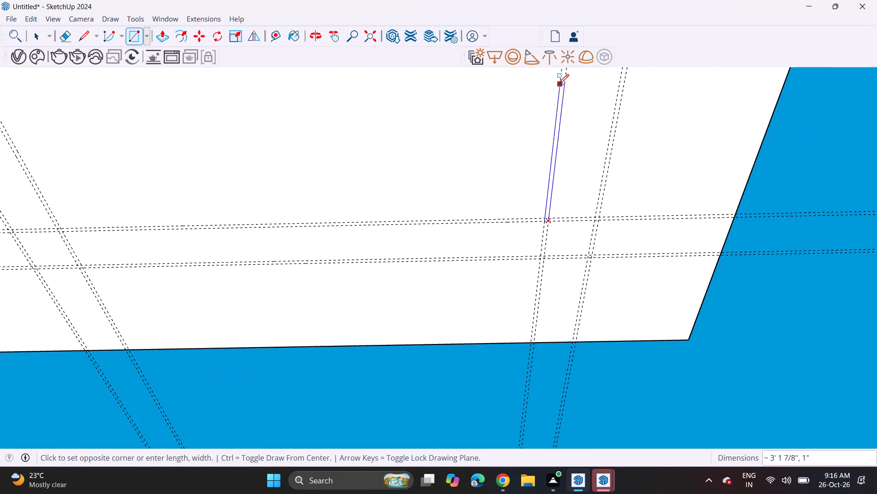
middle_click_drag(559, 85, 567, 171, "shift")
scroll(565, 167, "up", 1)
scroll(556, 150, "down", 8)
scroll(556, 150, "up", 1)
scroll(556, 150, "down", 1)
middle_click_drag(560, 138, 571, 198, "shift")
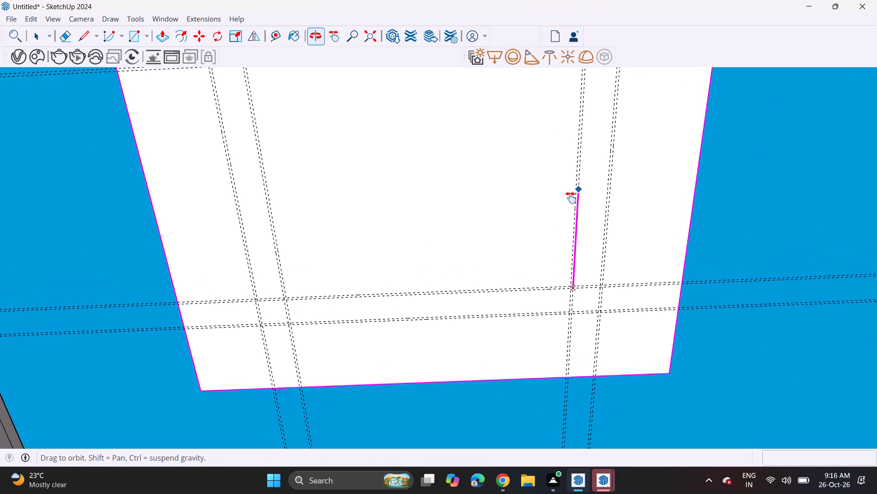
middle_click_drag(571, 198, 566, 210, "shift")
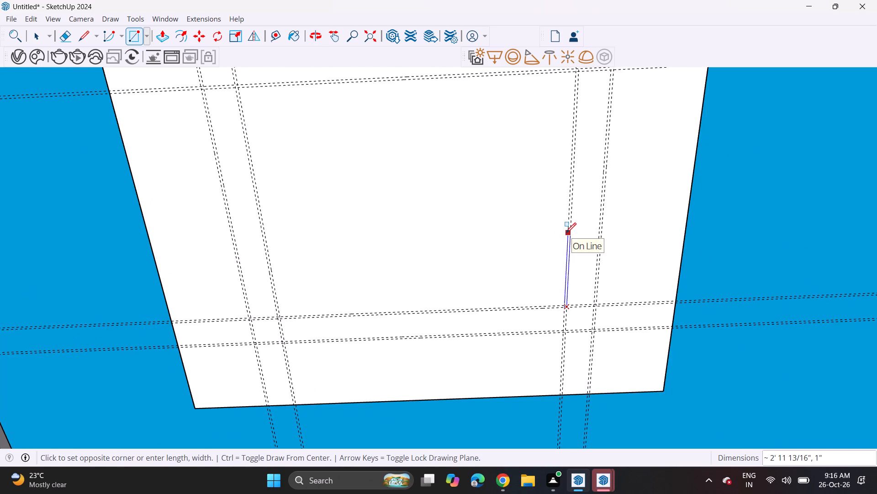
left_click(566, 233)
Draw a second rectangle about 1' 7 1/8" by 1" from the same corner along the far inner guide pair, forming an L.
left_click(569, 307)
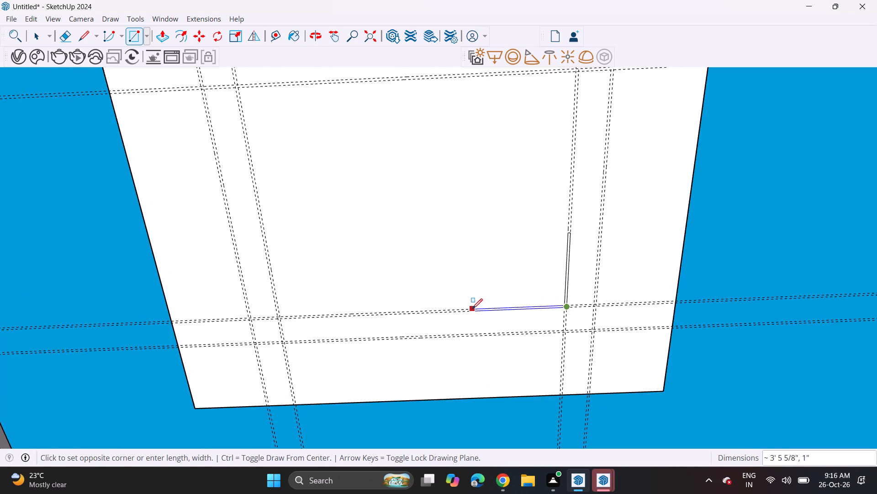
left_click(523, 307)
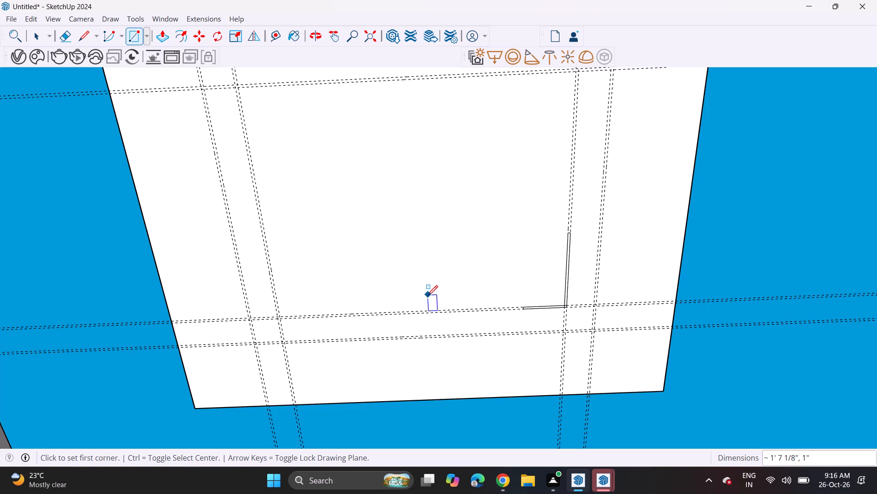
Extend the far inner strip with a rectangle about 4' 1/16" by 1" from its open end, between the guide pair.
scroll(433, 299, "up", 5)
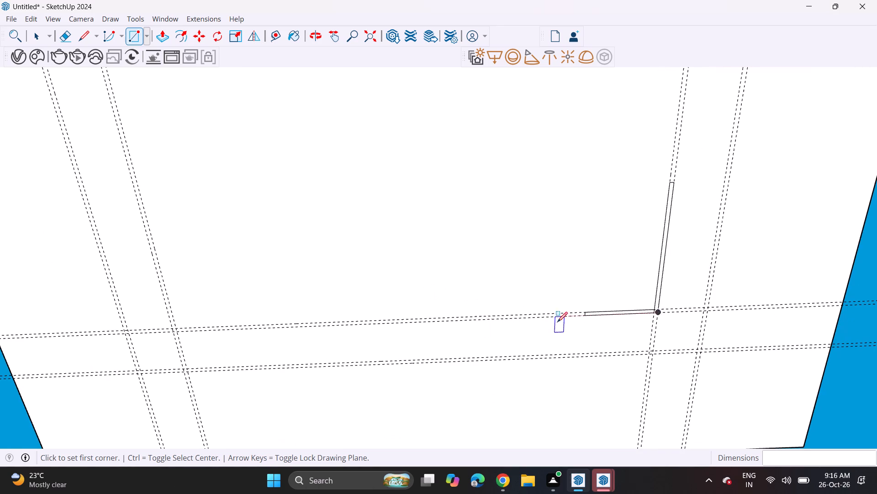
left_click(585, 311)
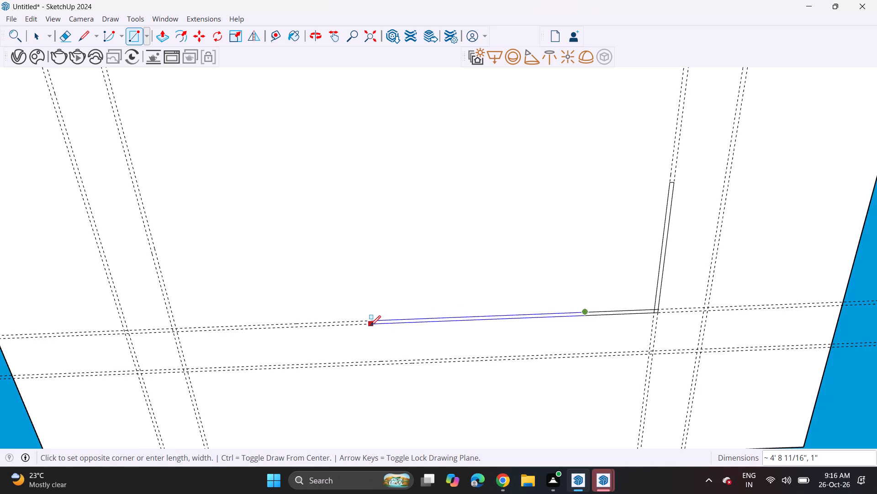
left_click(404, 326)
At the diagonally opposite inner corner, draw 1" wide rectangles about 2' 4 5/16" along the near pair and 3' 2 15/16" along the side pair.
scroll(468, 266, "down", 6)
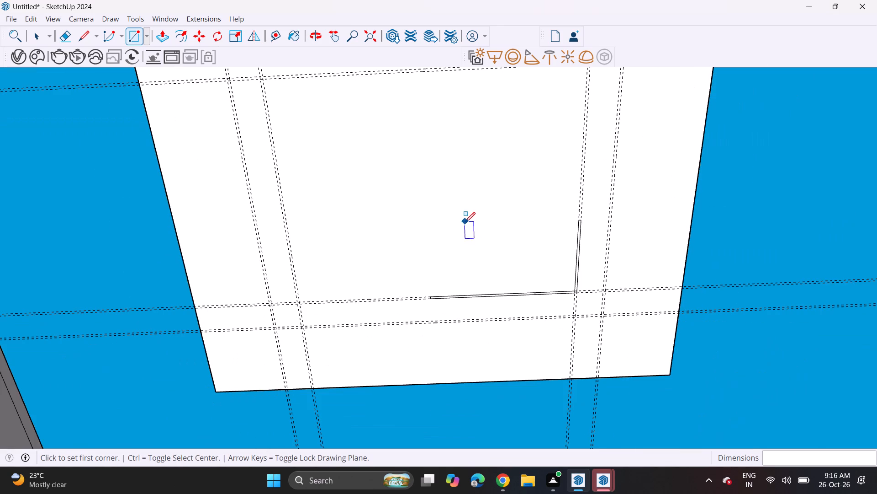
middle_click_drag(465, 222, 492, 311, "shift")
scroll(491, 307, "down", 6)
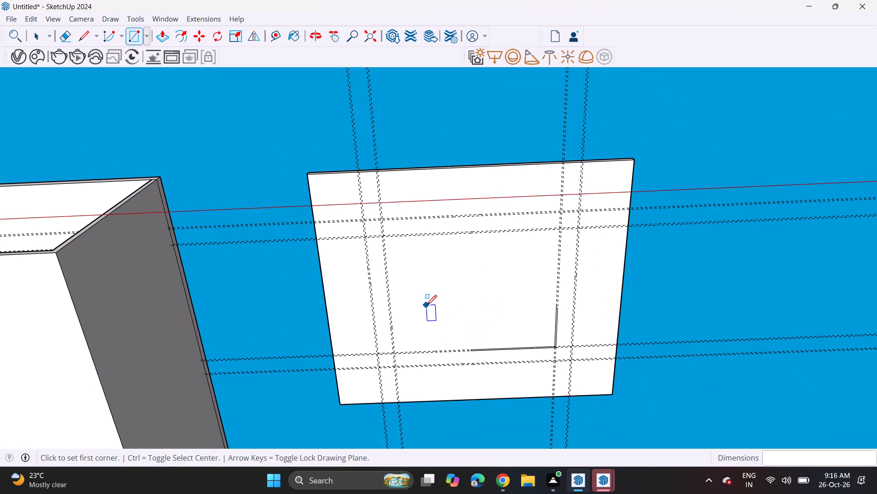
scroll(391, 224, "up", 18)
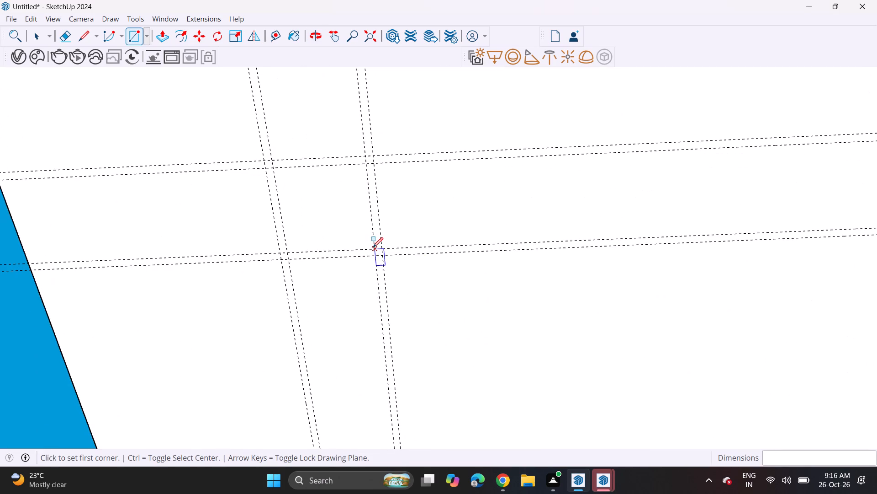
left_click(373, 247)
scroll(687, 245, "down", 1)
scroll(687, 245, "up", 1)
scroll(687, 245, "down", 3)
middle_click_drag(687, 245, 397, 255, "shift")
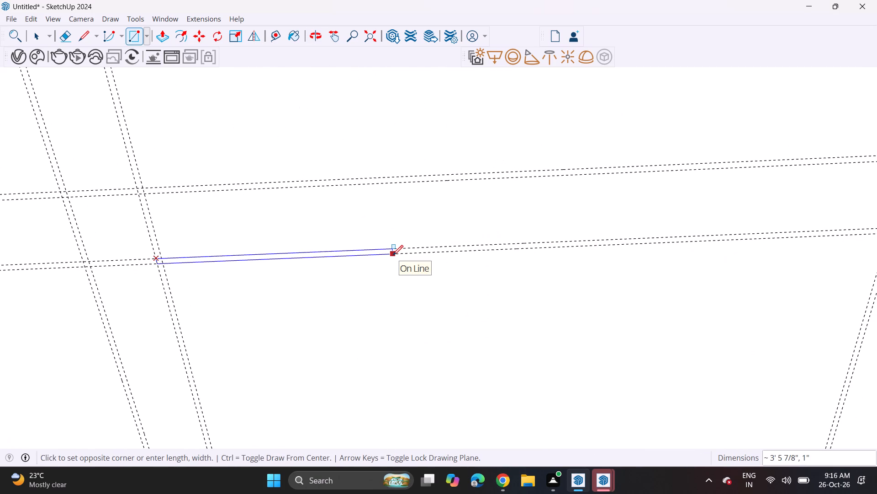
left_click(317, 255)
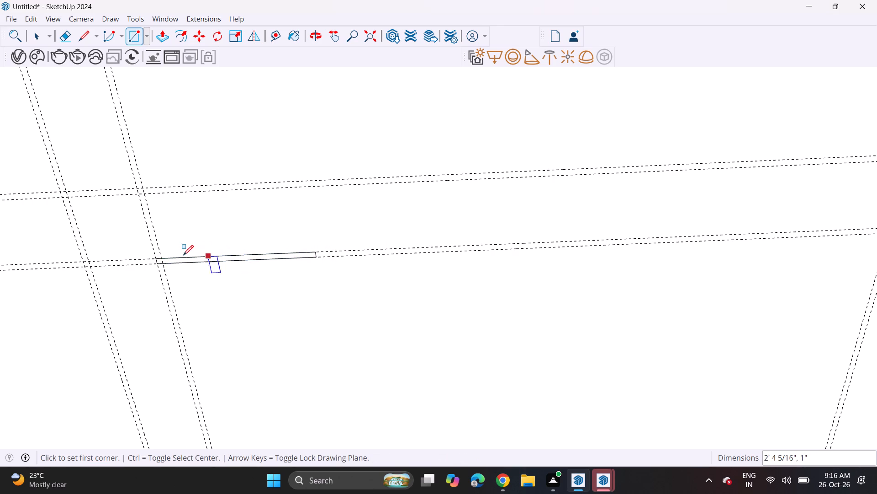
left_click(155, 262)
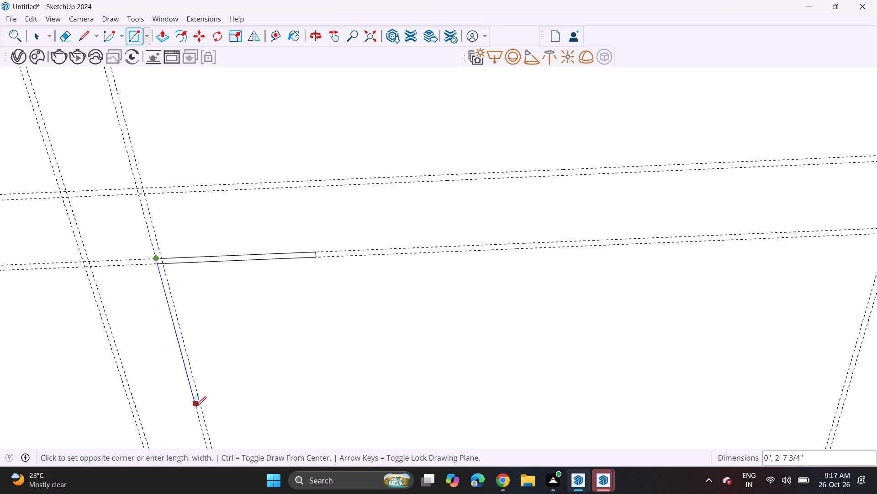
left_click(206, 432)
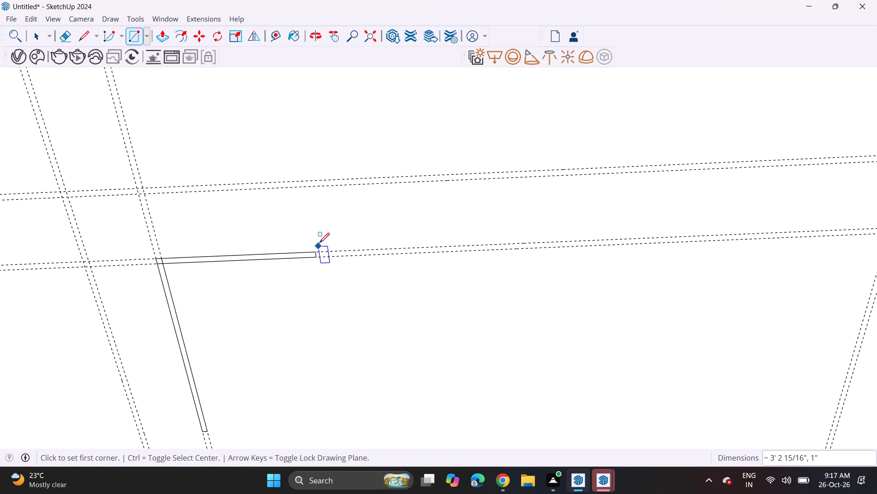
Extend the near inner strip with a rectangle about 2' 6 1/4" by 1" from its open end.
left_click(315, 252)
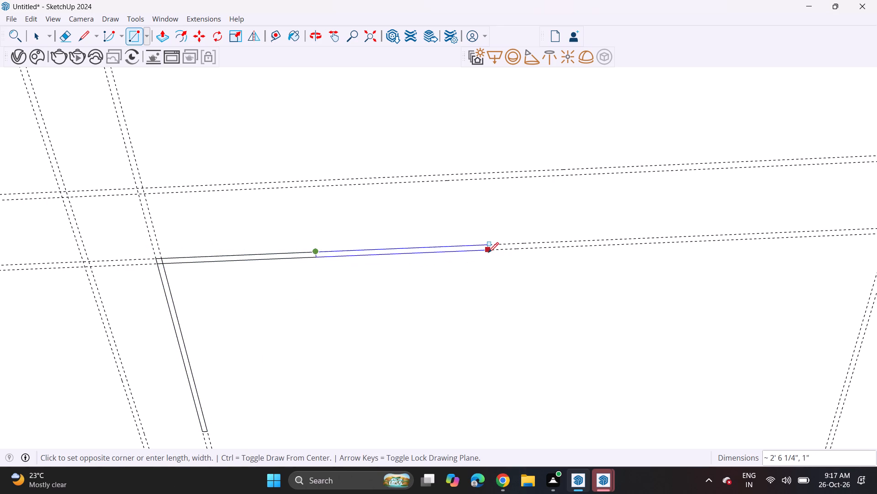
left_click(487, 252)
Draw a rectangle about 11' 9 15/16" by 1" along the far outer guide pair, from the hall-side inner pair to the opposite outer corner.
scroll(357, 306, "down", 7)
scroll(363, 322, "up", 1)
scroll(363, 323, "down", 2)
middle_click_drag(398, 338, 409, 176)
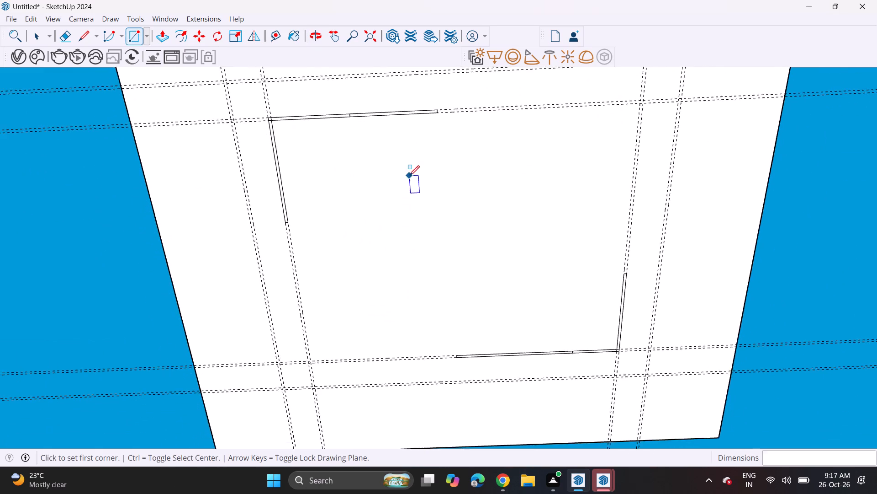
scroll(409, 176, "up", 1)
scroll(409, 181, "down", 2)
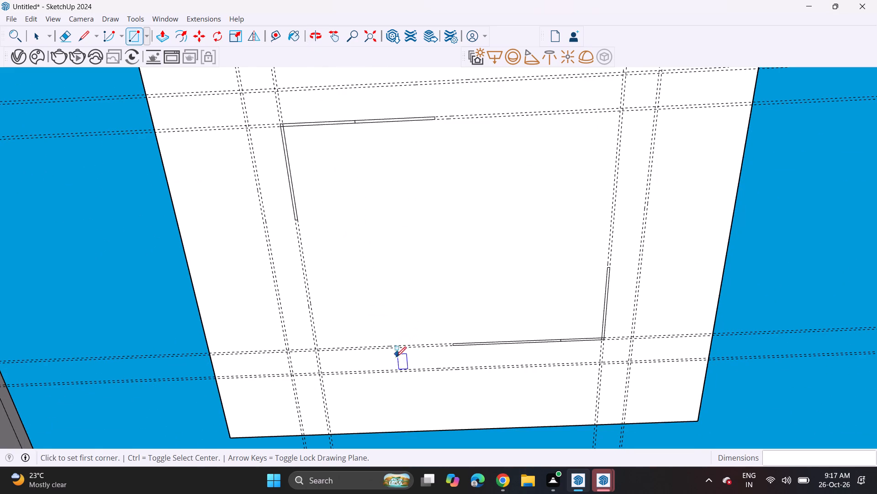
scroll(334, 374, "up", 1)
scroll(334, 374, "down", 1)
scroll(334, 374, "up", 3)
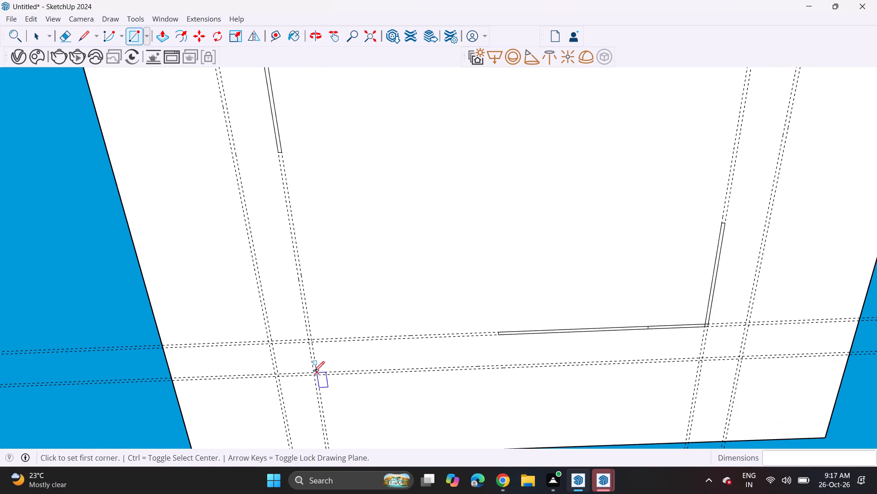
left_click(313, 371)
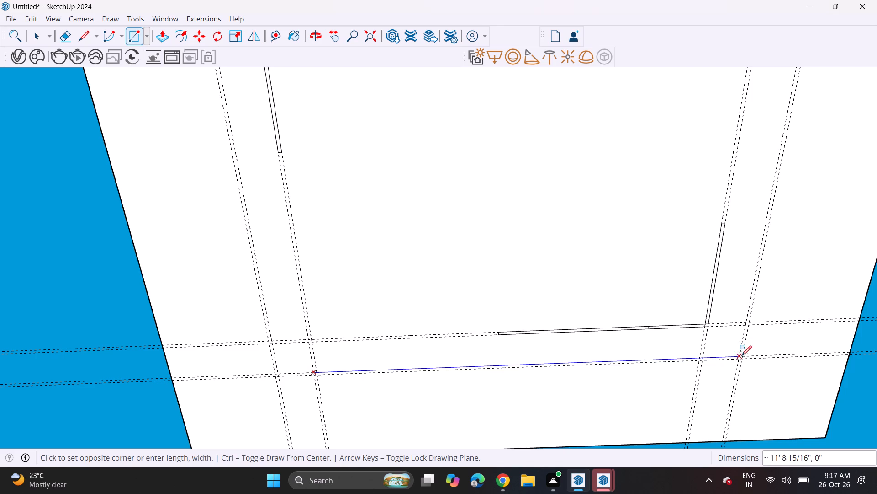
left_click(743, 359)
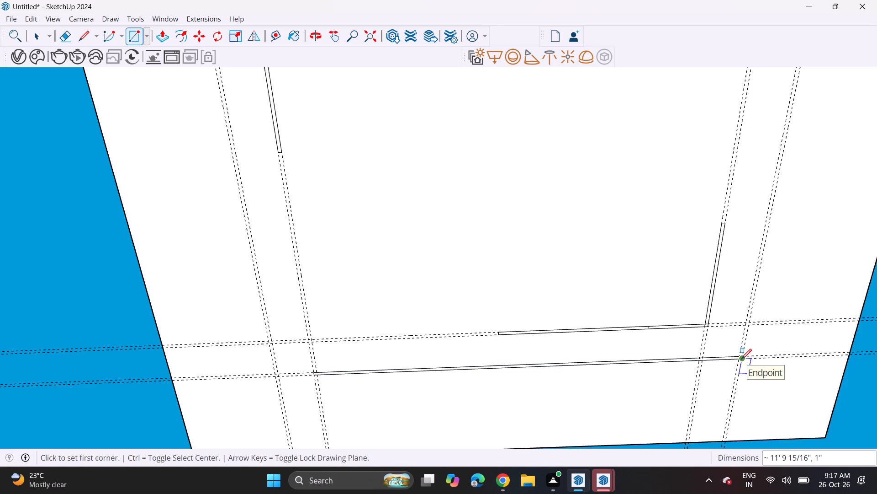
From that corner to the near outer pair, fill the outer side guide pair with 1" wide rectangles about 3' 3 5/8", 3' 7 3/8" and 3' 8 15/16" long.
left_click(741, 359)
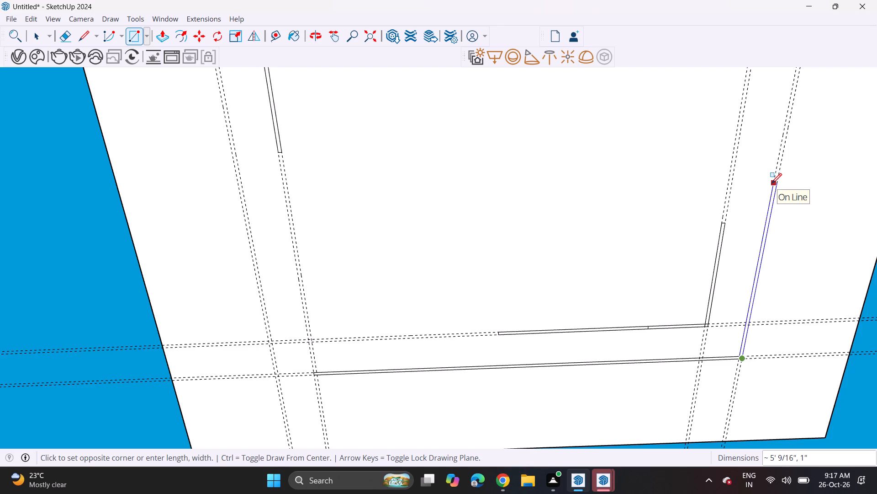
left_click(759, 250)
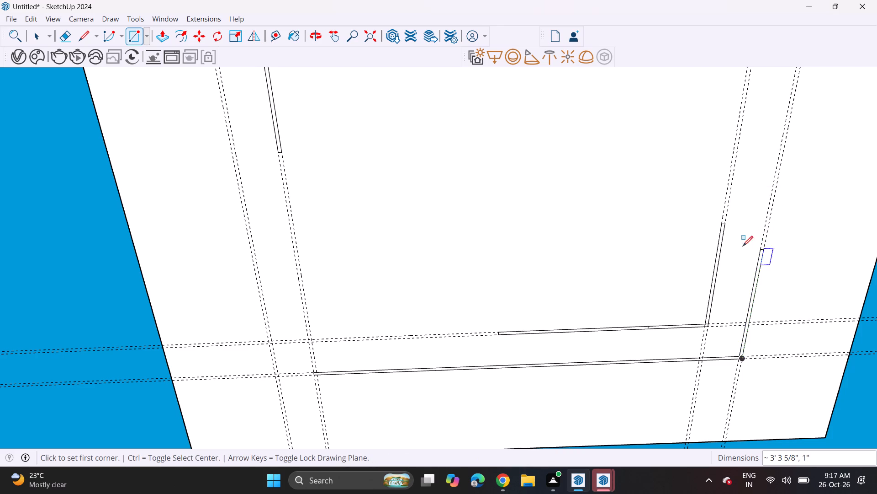
scroll(740, 243, "down", 4)
scroll(727, 232, "up", 1)
middle_click_drag(727, 232, 575, 317)
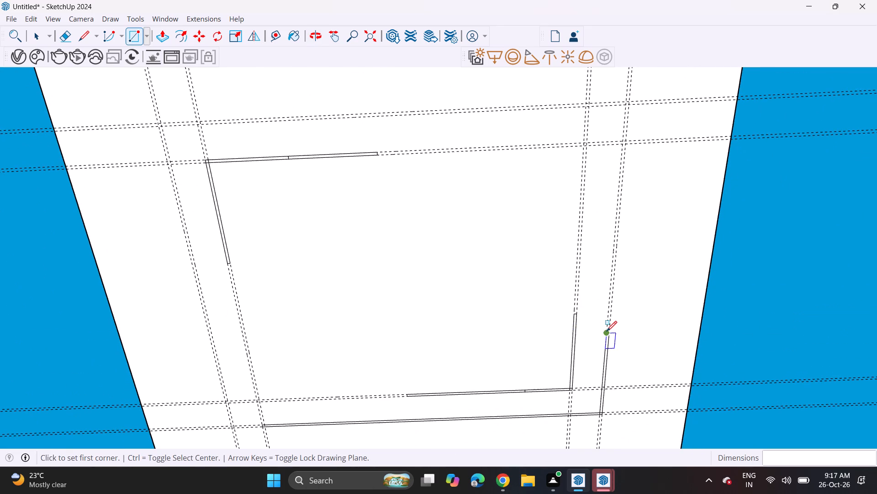
left_click(607, 331)
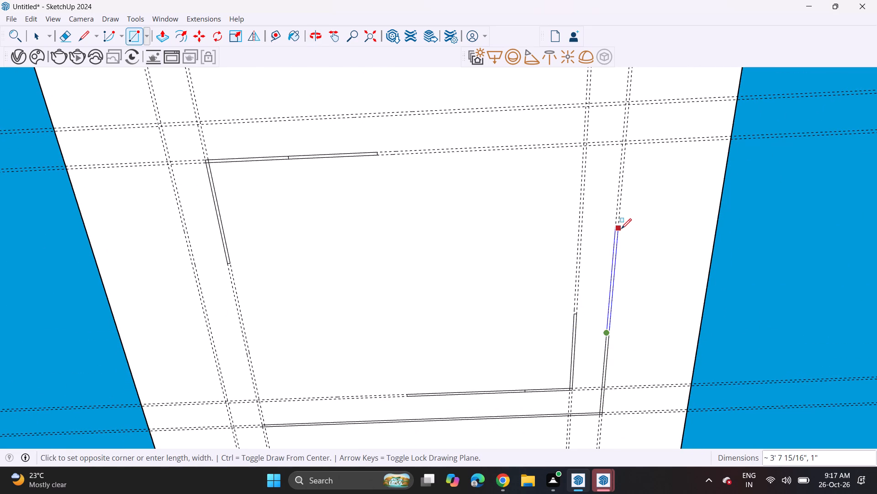
left_click(621, 230)
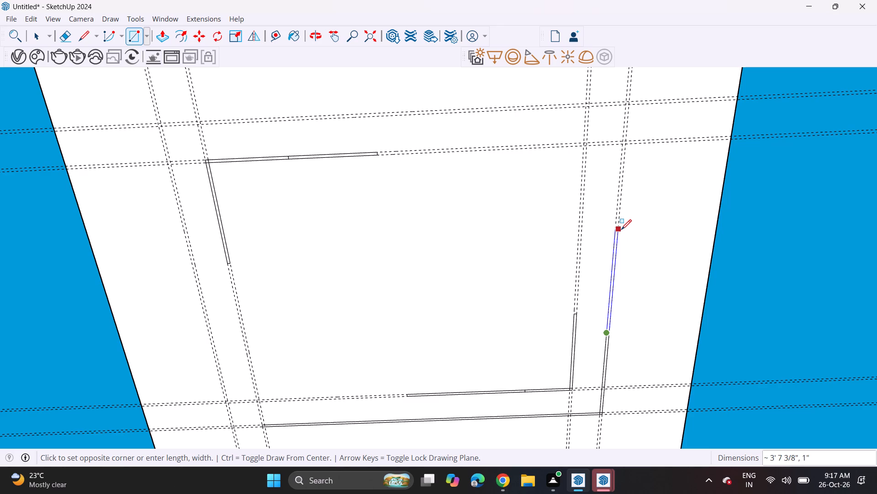
left_click(619, 230)
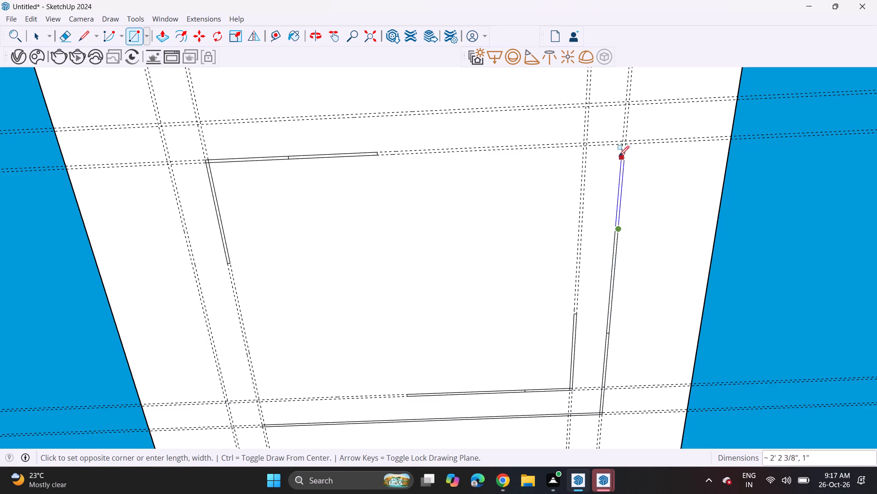
left_click(626, 103)
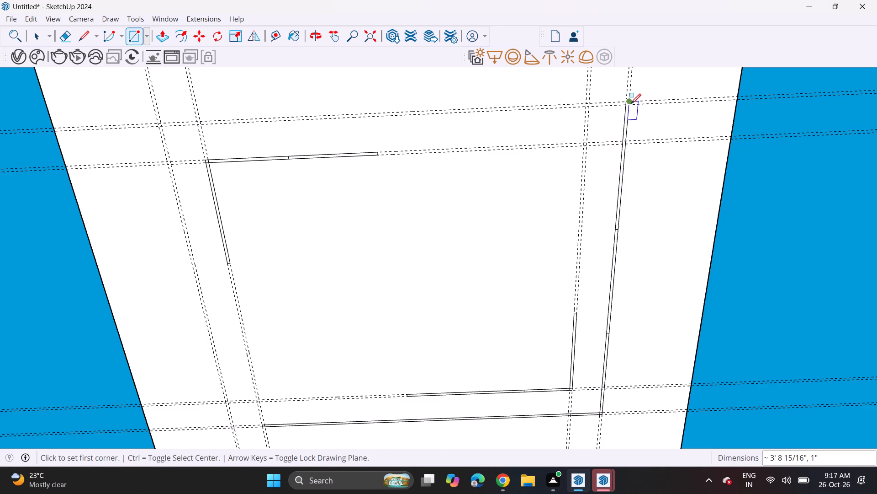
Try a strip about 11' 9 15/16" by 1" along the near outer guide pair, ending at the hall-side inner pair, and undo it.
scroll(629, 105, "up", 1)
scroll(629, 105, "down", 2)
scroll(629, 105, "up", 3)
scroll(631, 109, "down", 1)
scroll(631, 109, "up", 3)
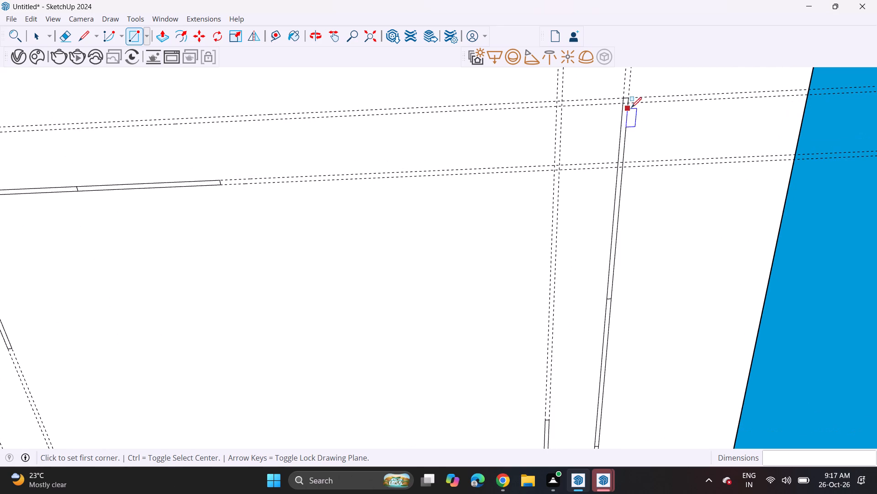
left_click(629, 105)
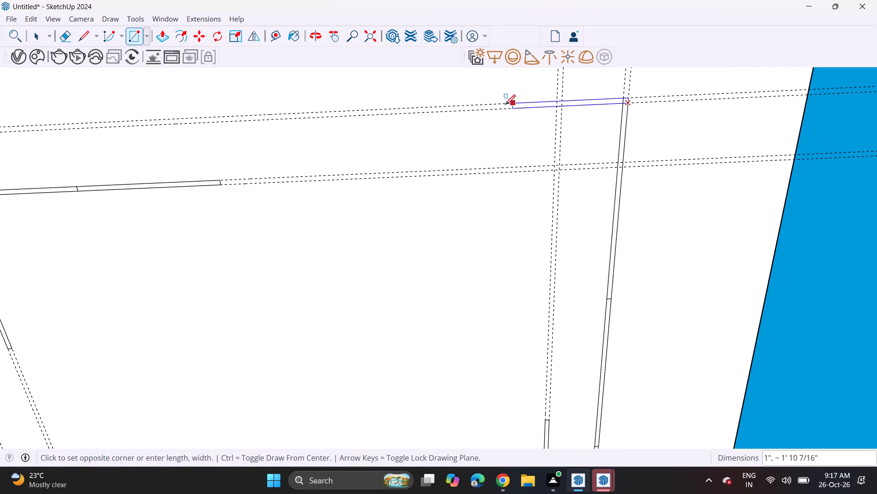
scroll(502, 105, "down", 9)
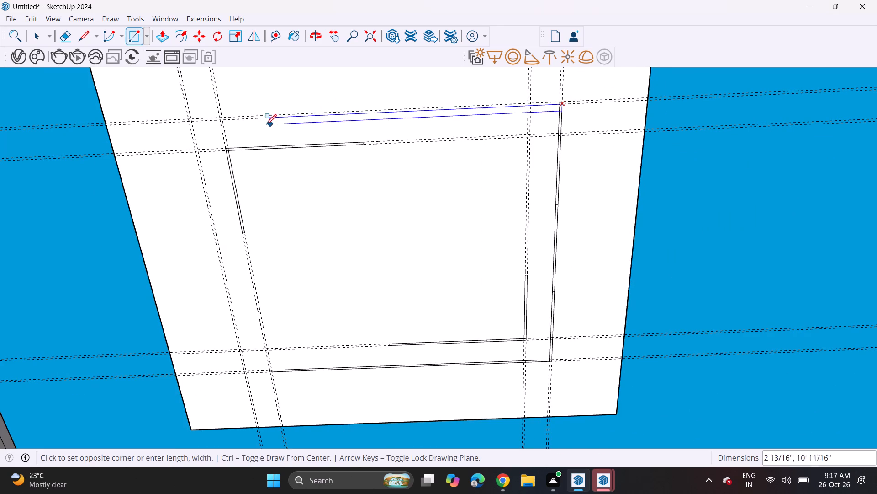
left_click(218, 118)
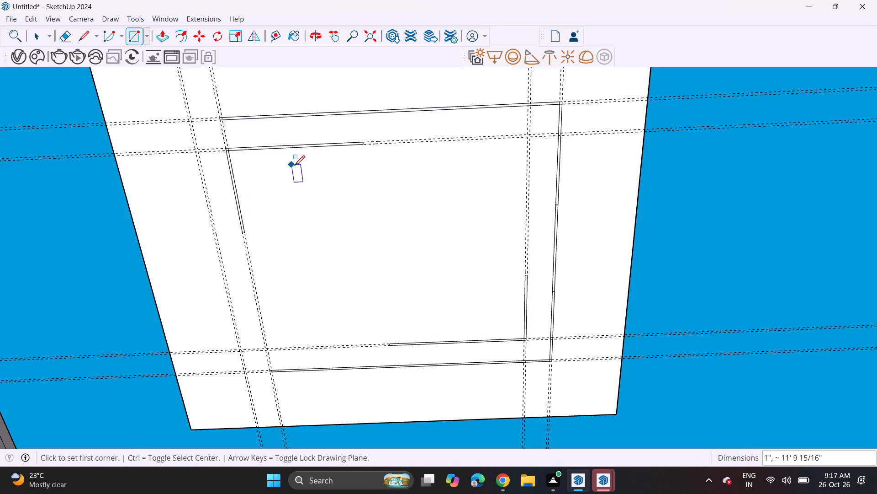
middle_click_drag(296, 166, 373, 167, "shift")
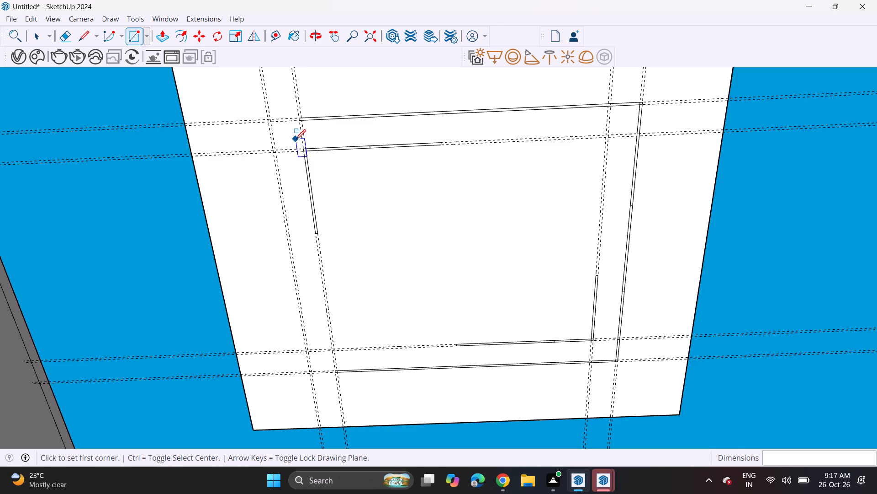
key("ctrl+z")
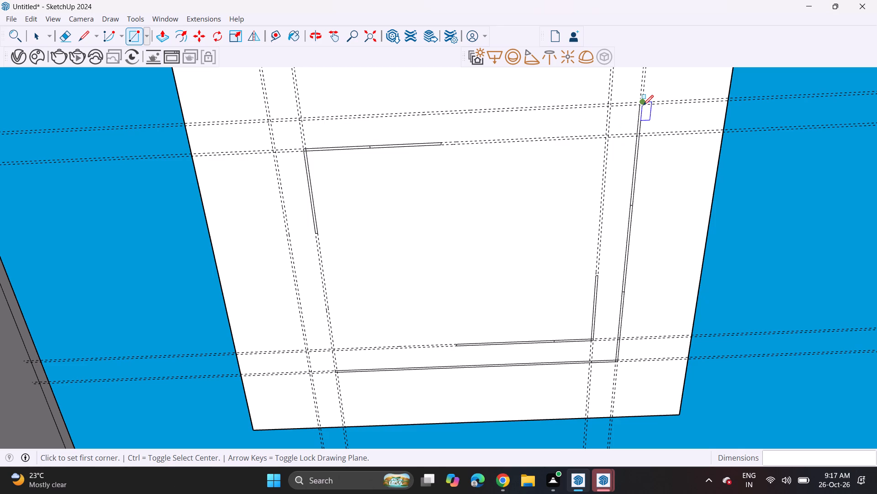
Draw a rectangle about 12' 10 15/16" by 1" along the near outer guide pair, from the outer side strip to the hall-side outer pair.
scroll(643, 107, "up", 5)
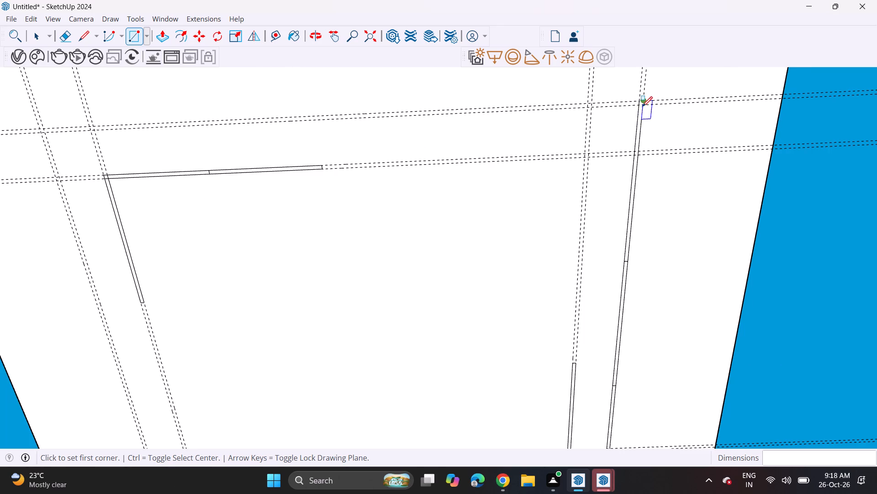
scroll(644, 105, "up", 8)
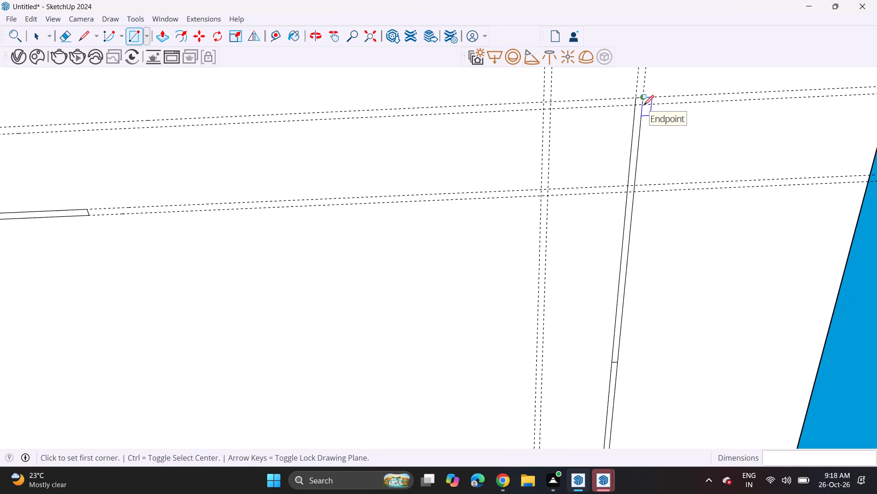
left_click(646, 105)
scroll(507, 126, "down", 4)
scroll(507, 126, "up", 1)
scroll(507, 126, "down", 5)
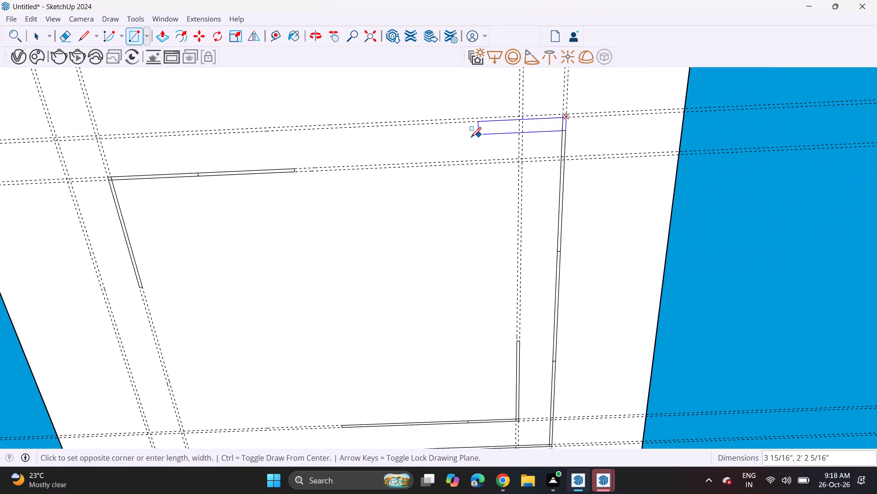
middle_click_drag(438, 138, 633, 176)
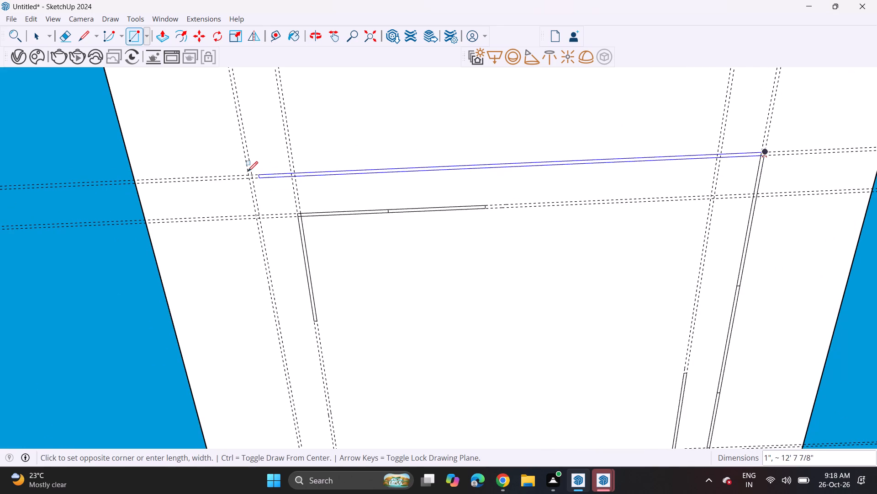
left_click(247, 172)
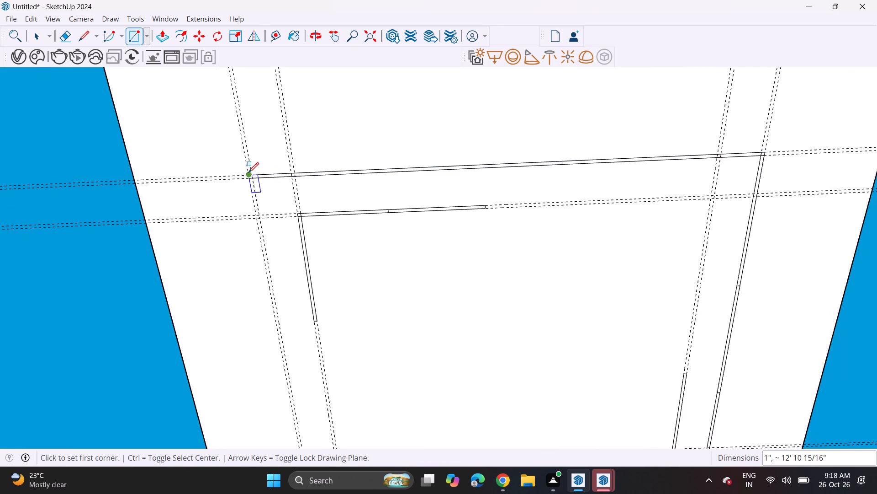
Draw a rectangle about 10' 6 15/16" by 1" along the hall-side outer guide pair, from the far outer strip to the near outer pair.
left_click(248, 172)
scroll(270, 267, "down", 4)
middle_click_drag(274, 327, 274, 193)
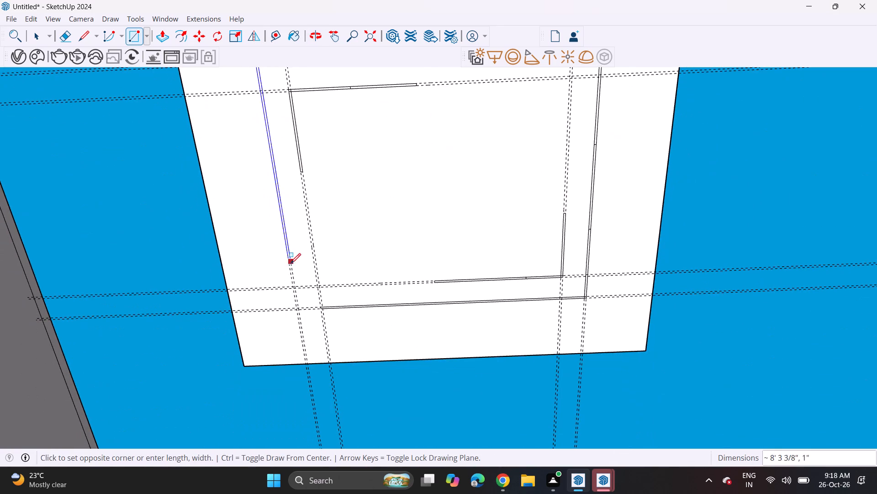
scroll(291, 263, "up", 5)
scroll(305, 320, "up", 9)
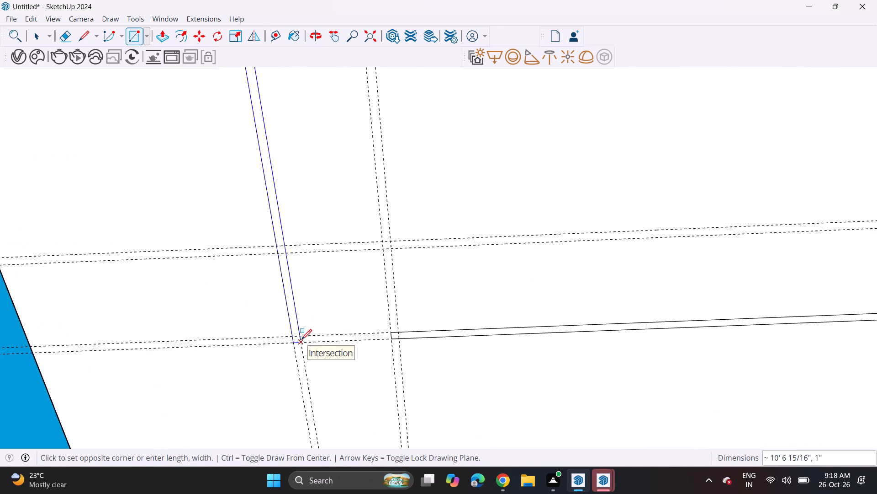
left_click(301, 339)
Fill the near outer guide pair with a 1" wide rectangle from the hall-side outer corner to the start of the near outer strip.
left_click(292, 344)
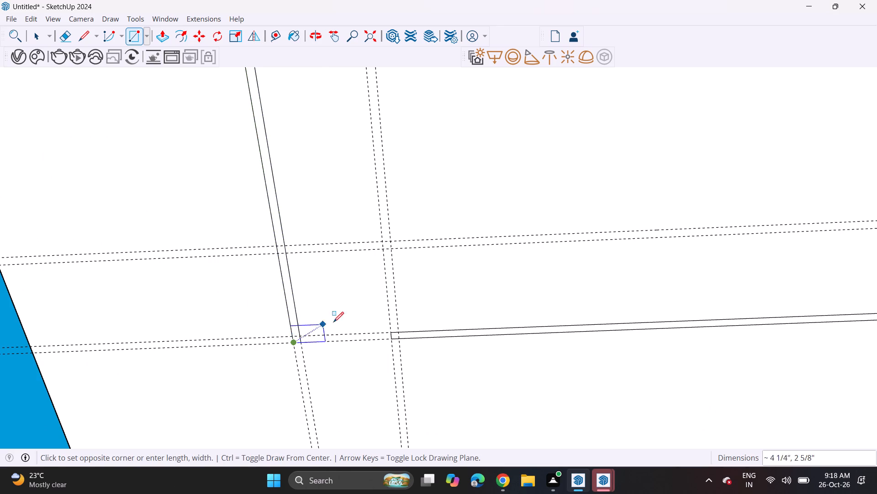
left_click(398, 335)
Draw lines from the hall-side inner strip's end to the near inner corner, about 5' 5", and on to the near inner strip, about 5'.
scroll(390, 314, "down", 14)
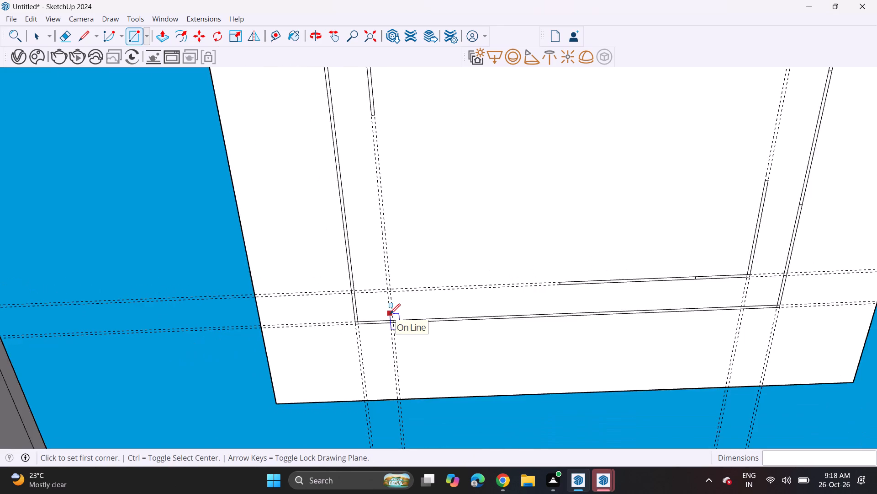
scroll(390, 314, "down", 4)
middle_click_drag(414, 288, 341, 334, "shift")
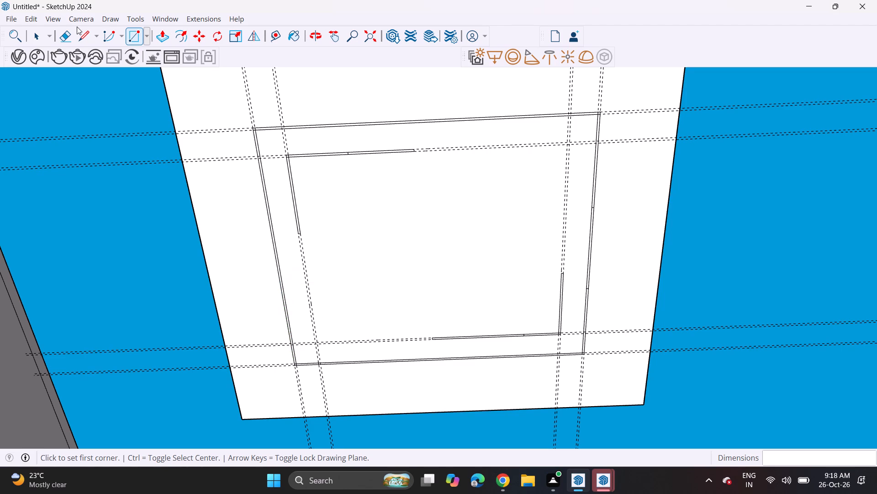
left_click(79, 38)
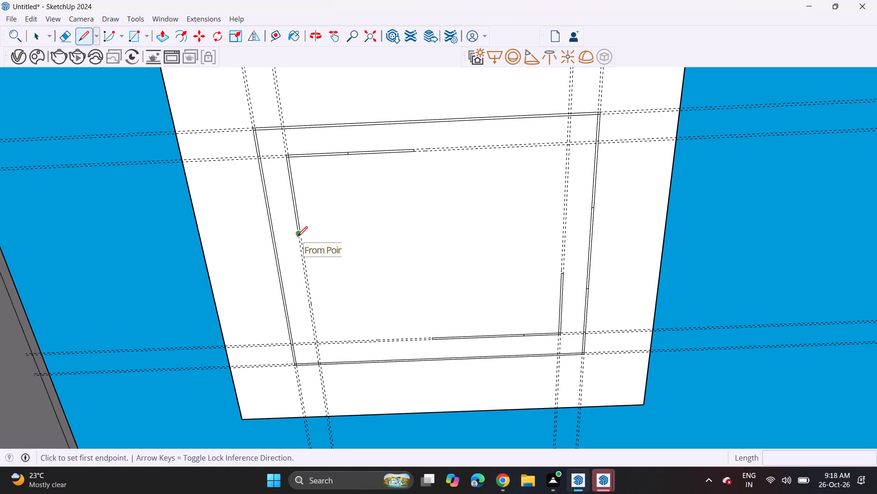
left_click(297, 236)
scroll(312, 347, "up", 9)
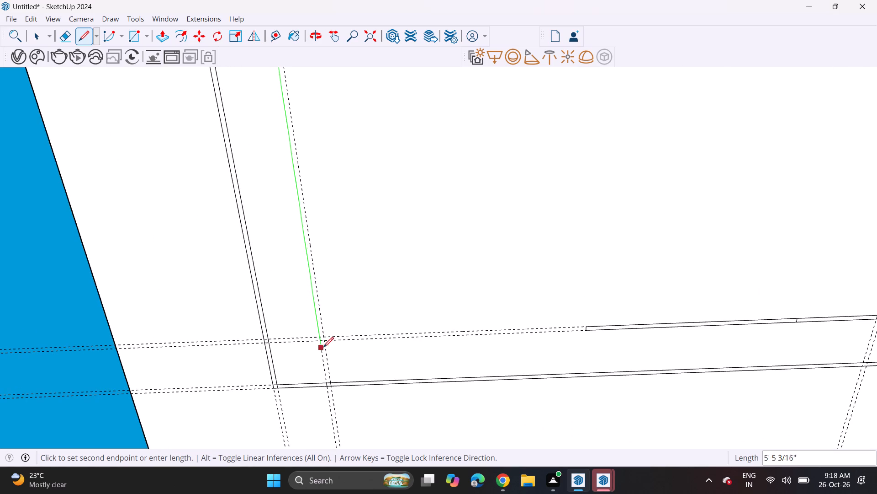
left_click(320, 344)
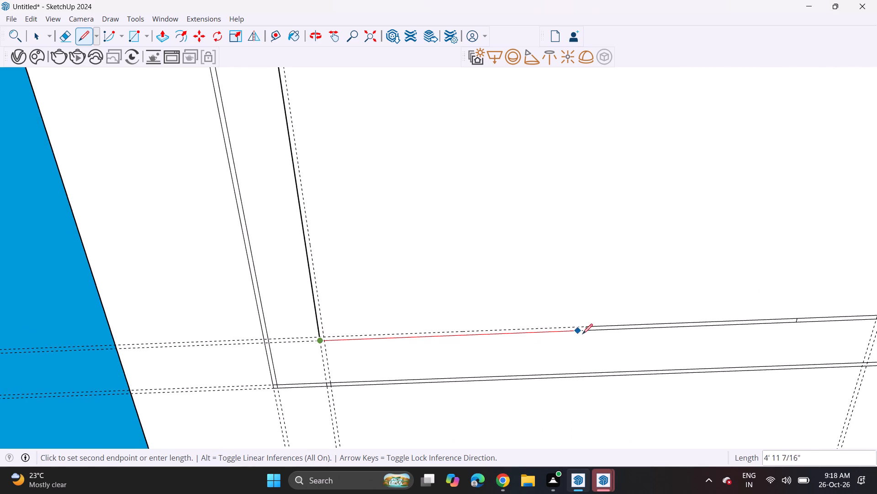
left_click(586, 332)
Draw lines from the far inner strip's end to the inner corner opposite the hall side, and about 5' 6 1/8" to that side's inner strip.
scroll(419, 326, "down", 6)
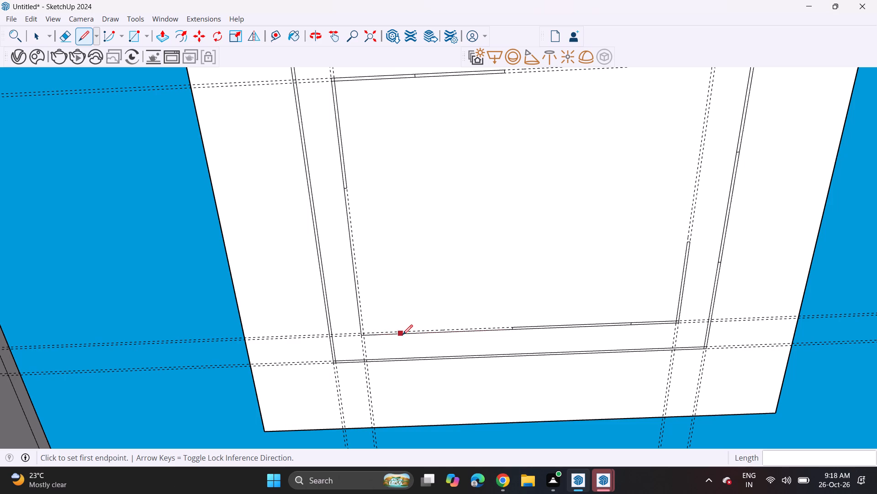
middle_click_drag(530, 266, 472, 312)
scroll(472, 312, "up", 2, "shift")
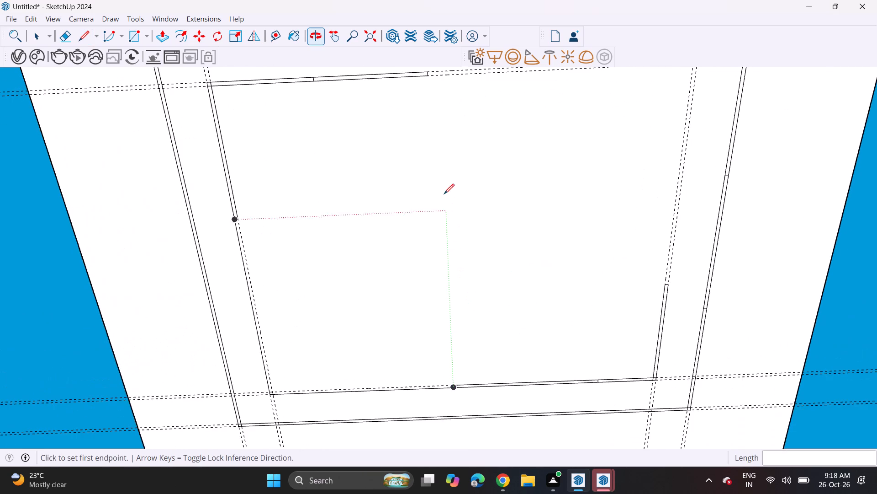
scroll(444, 193, "down", 3)
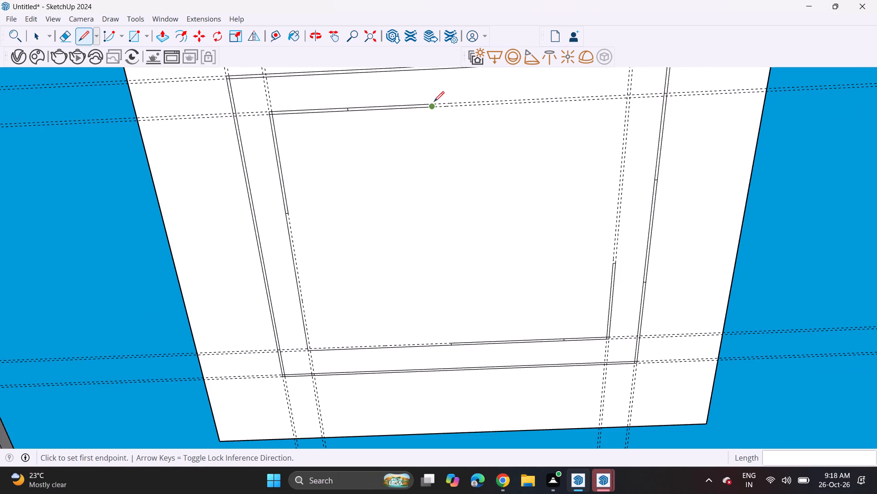
left_click(434, 102)
left_click(633, 91)
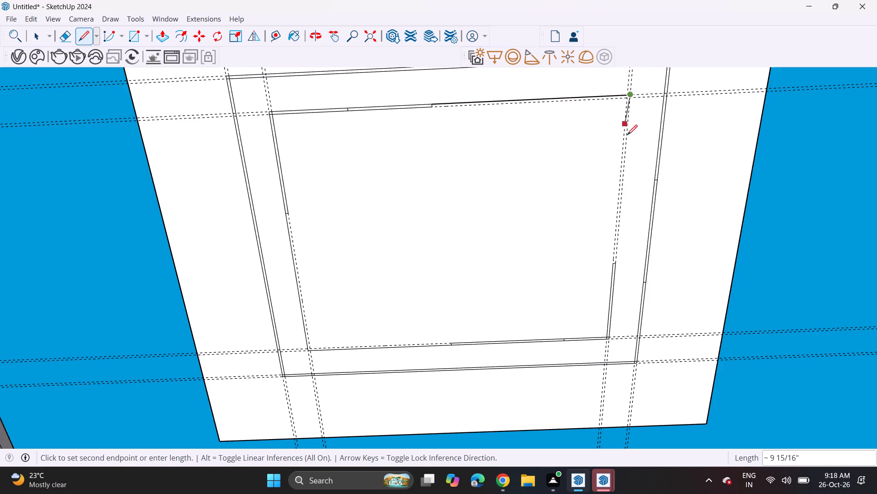
left_click(618, 261)
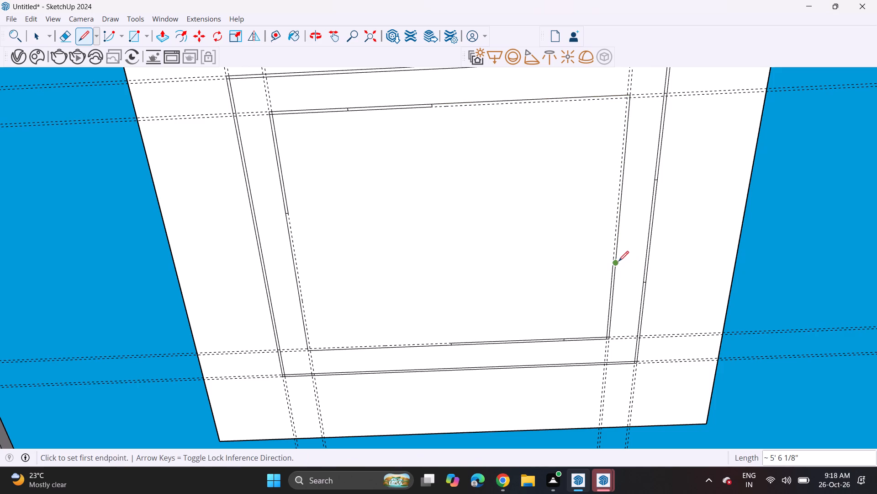
Delete all construction guides around the ceiling panel.
scroll(529, 249, "down", 2)
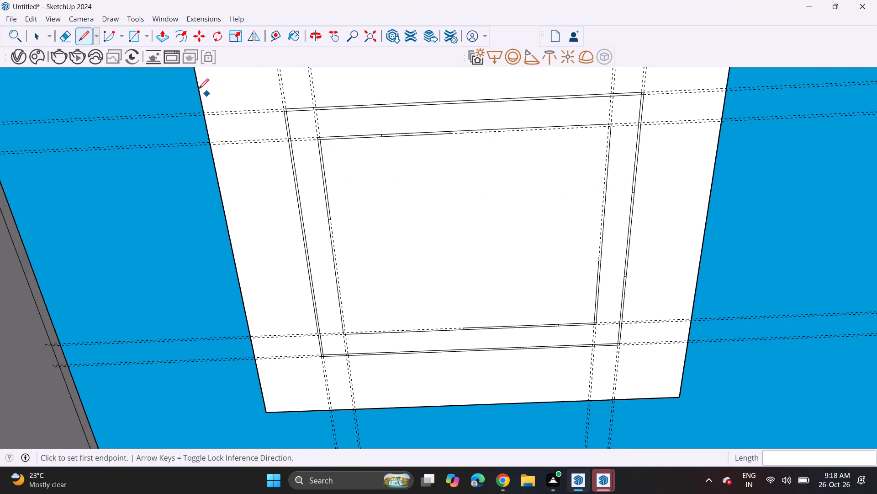
left_click(32, 17)
left_click(56, 129)
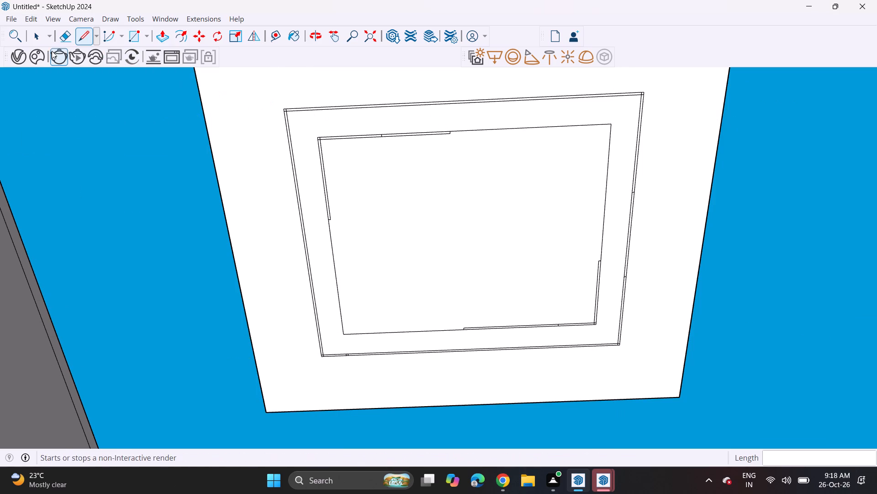
Push/Pull the longer segment of the near inner strip by 9/16".
left_click(167, 38)
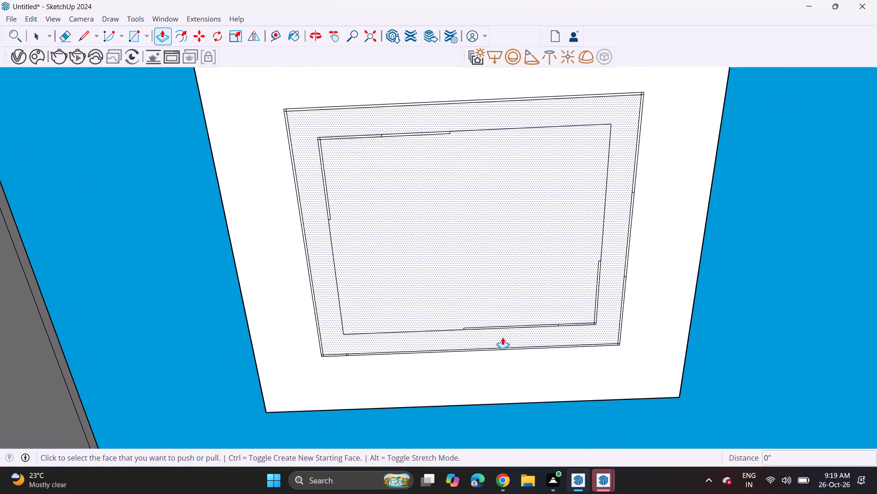
scroll(557, 331, "up", 11)
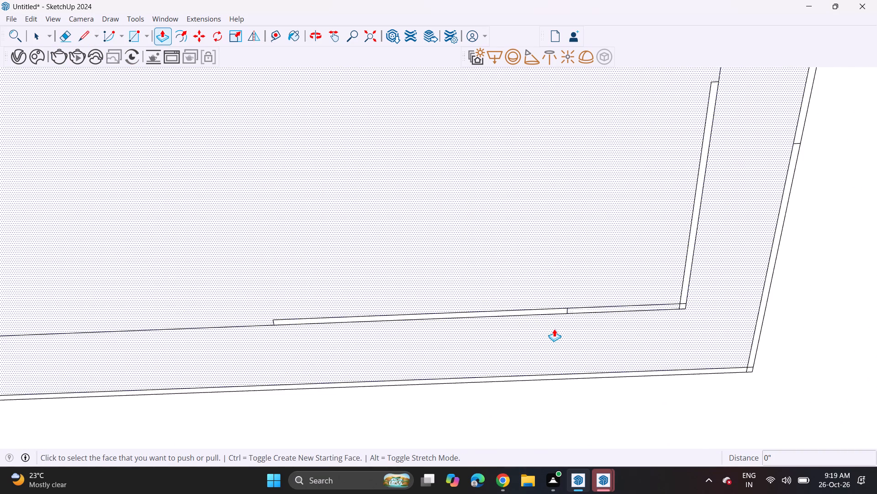
scroll(554, 329, "up", 2)
left_click(534, 309)
left_click(534, 306)
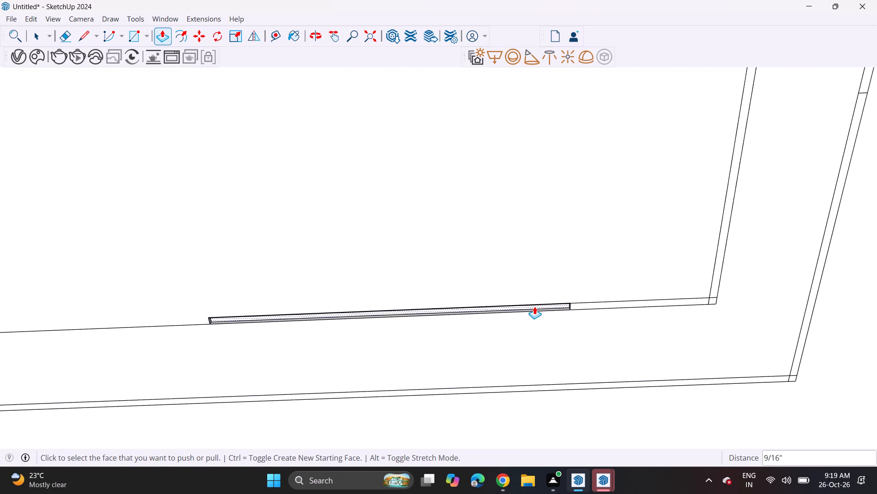
Repeat the 9/16" Push/Pull on the long near outer strip.
scroll(533, 306, "down", 2)
scroll(533, 306, "up", 1)
scroll(533, 306, "down", 5)
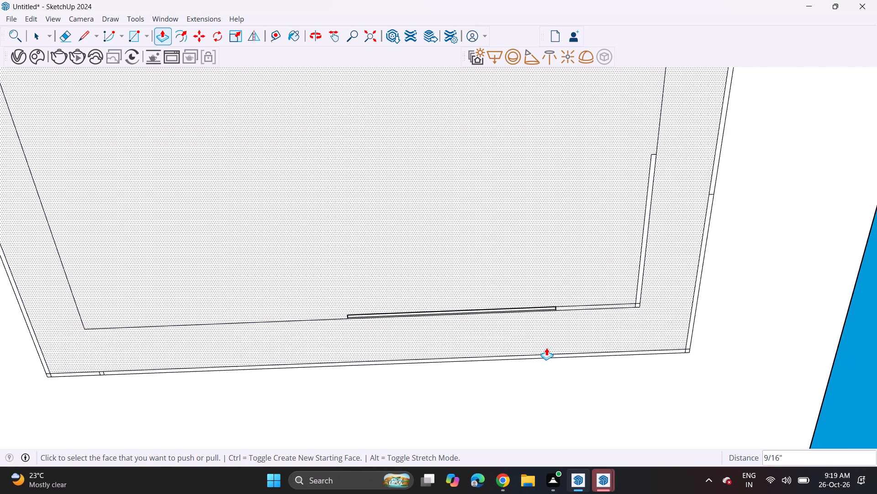
double_click(549, 357)
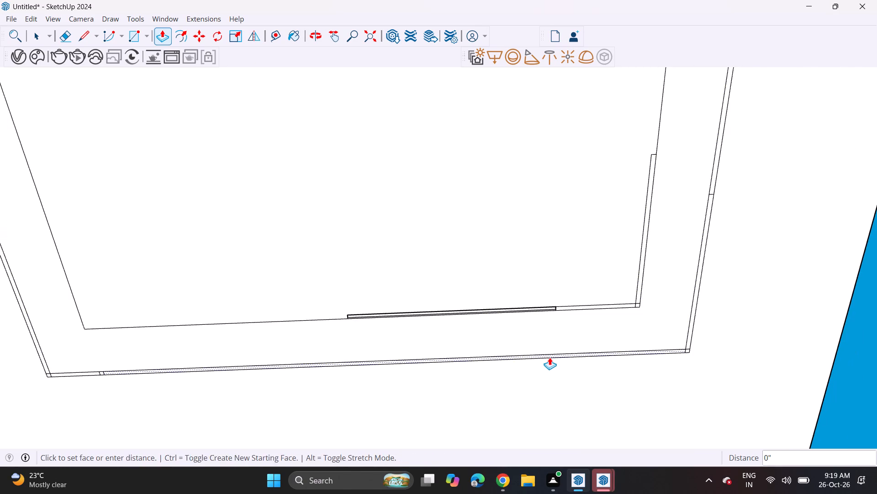
Repeat the 9/16" Push/Pull on the near segment of the outer strip opposite the hall side and on its near corner square.
scroll(549, 357, "down", 8)
scroll(611, 233, "up", 3)
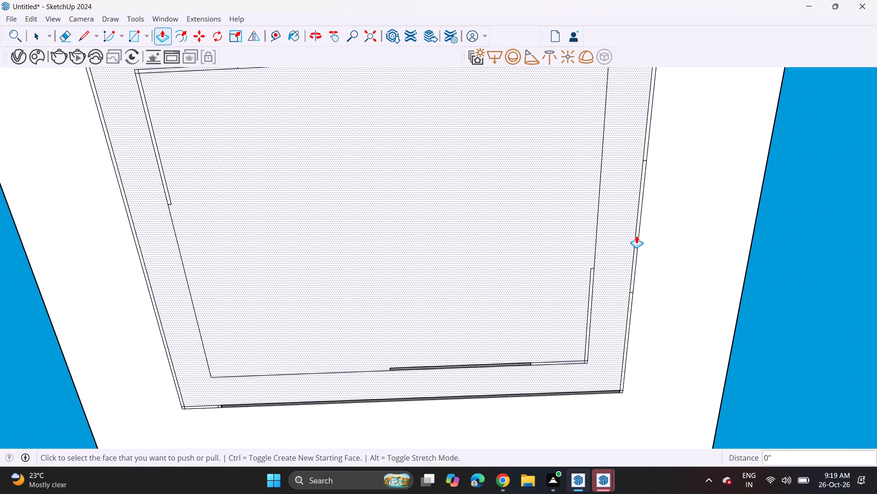
middle_click_drag(638, 236, 614, 267, "shift")
scroll(610, 364, "up", 5)
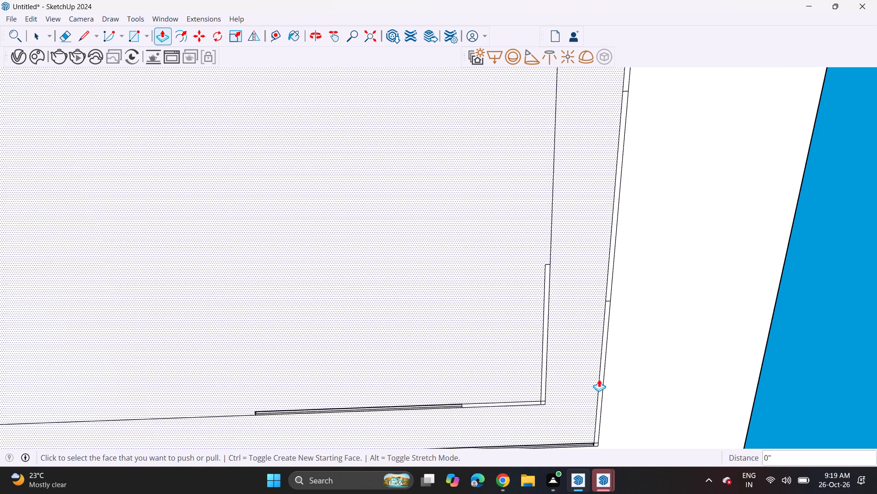
middle_click_drag(603, 373, 597, 293, "shift")
scroll(595, 344, "up", 6)
double_click(589, 366)
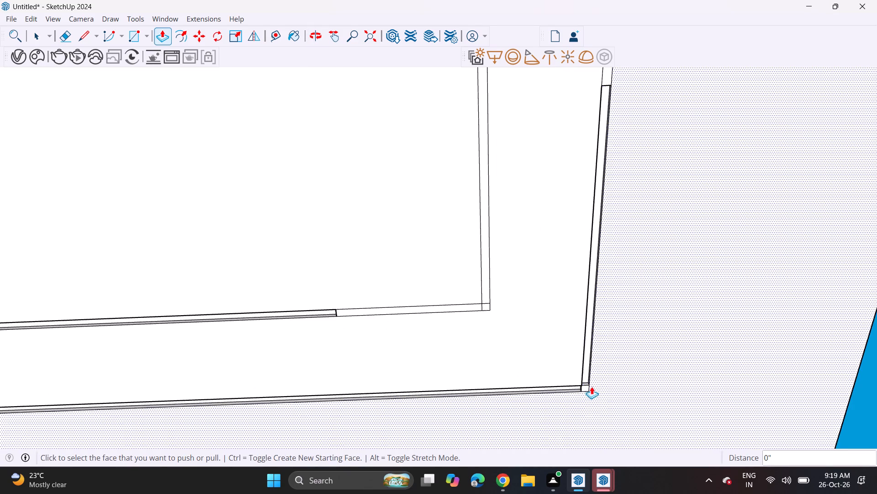
double_click(583, 386)
Repeat the 9/16" Push/Pull on the far segment of the outer strip opposite the hall side.
scroll(580, 348, "up", 1)
scroll(580, 348, "down", 8)
scroll(575, 297, "up", 1)
scroll(575, 297, "down", 1)
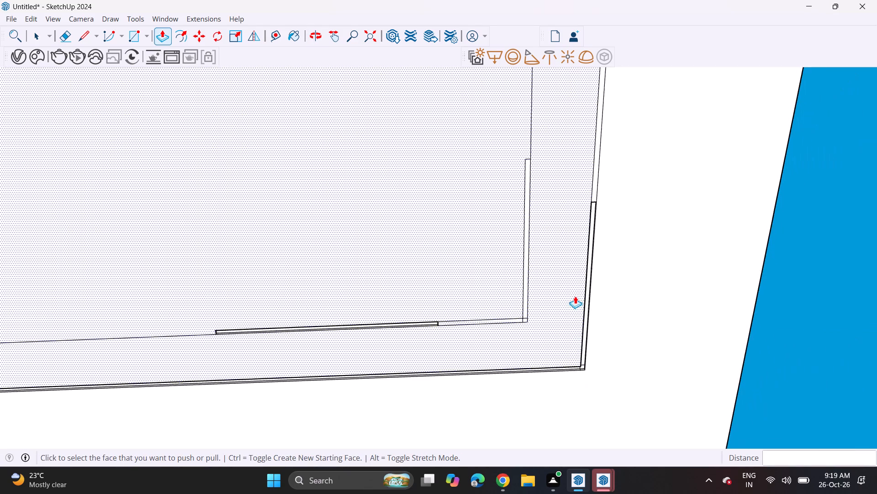
scroll(579, 194, "down", 4, "shift")
scroll(579, 194, "down", 4)
scroll(579, 194, "up", 1)
scroll(579, 194, "down", 1)
middle_click_drag(587, 161, 591, 309)
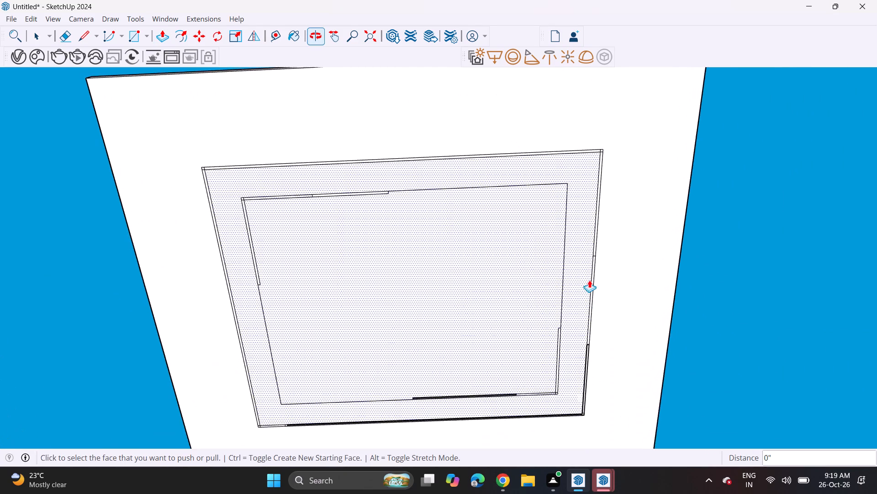
scroll(591, 226, "up", 6)
double_click(600, 227)
scroll(600, 227, "down", 7)
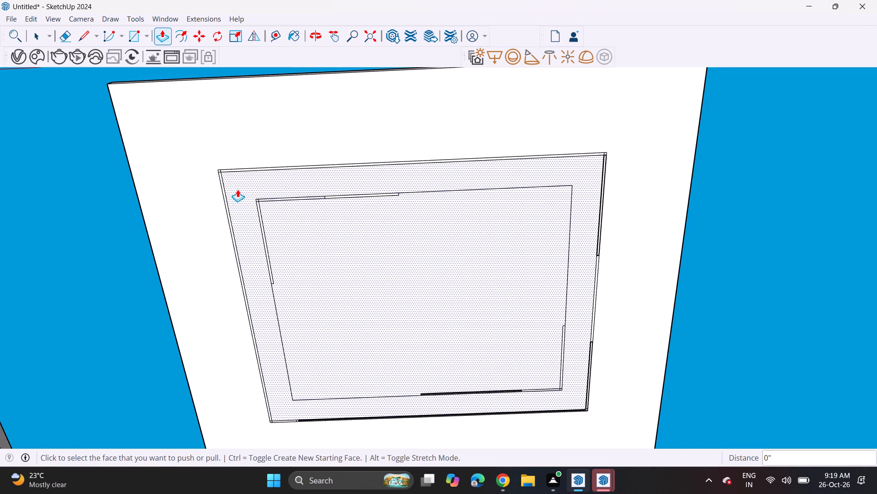
Repeat the 9/16" Push/Pull on the far inner strip's segment next to the hall-side corner.
middle_click_drag(428, 274, 434, 172)
middle_click_drag(434, 172, 435, 179)
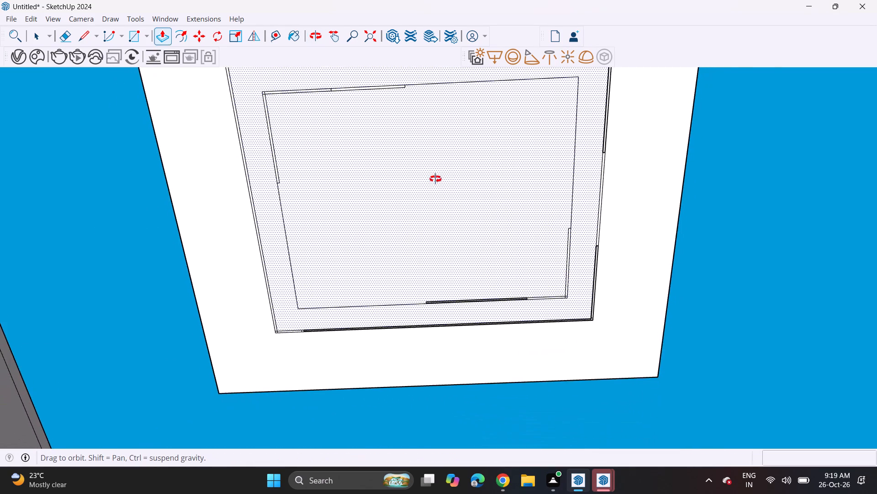
middle_click_drag(435, 179, 448, 286)
scroll(360, 131, "up", 5)
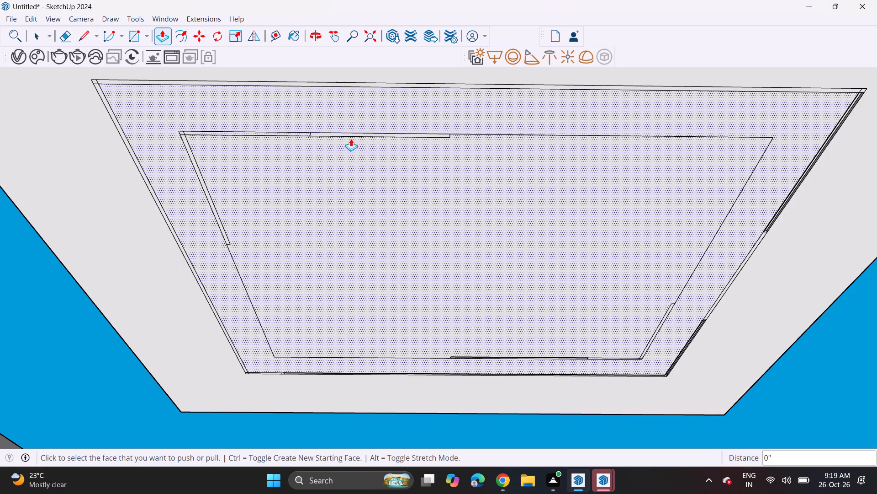
double_click(290, 134)
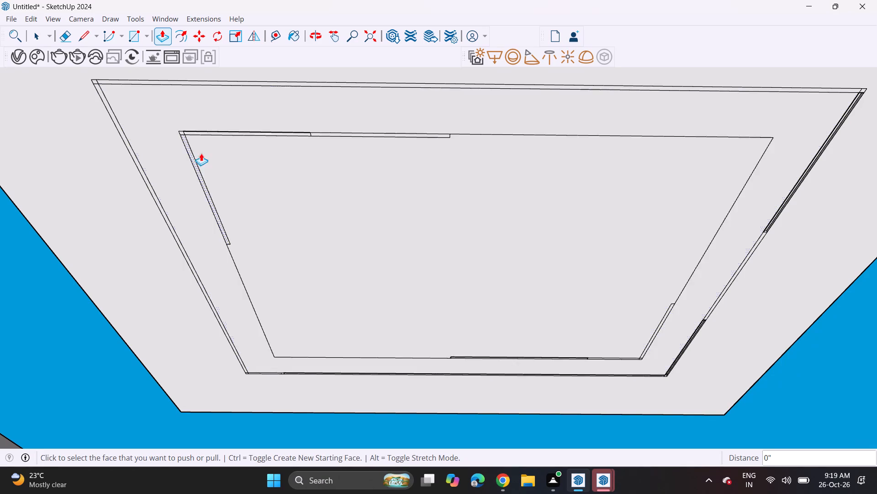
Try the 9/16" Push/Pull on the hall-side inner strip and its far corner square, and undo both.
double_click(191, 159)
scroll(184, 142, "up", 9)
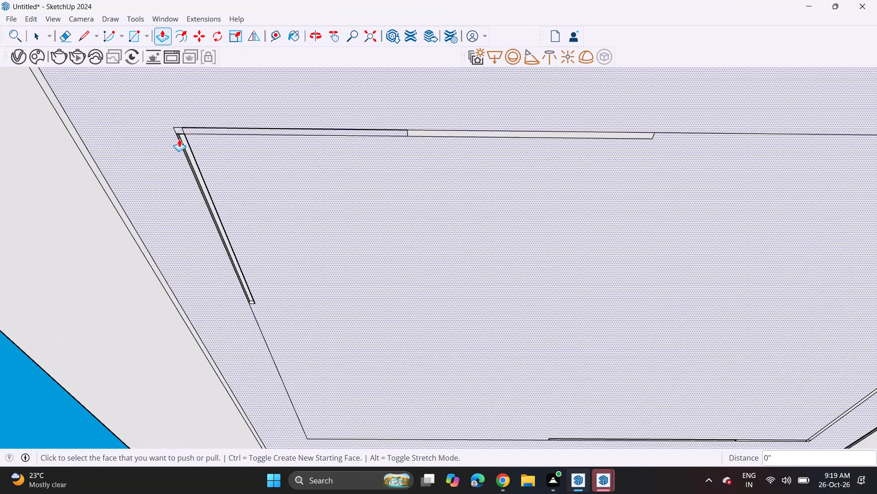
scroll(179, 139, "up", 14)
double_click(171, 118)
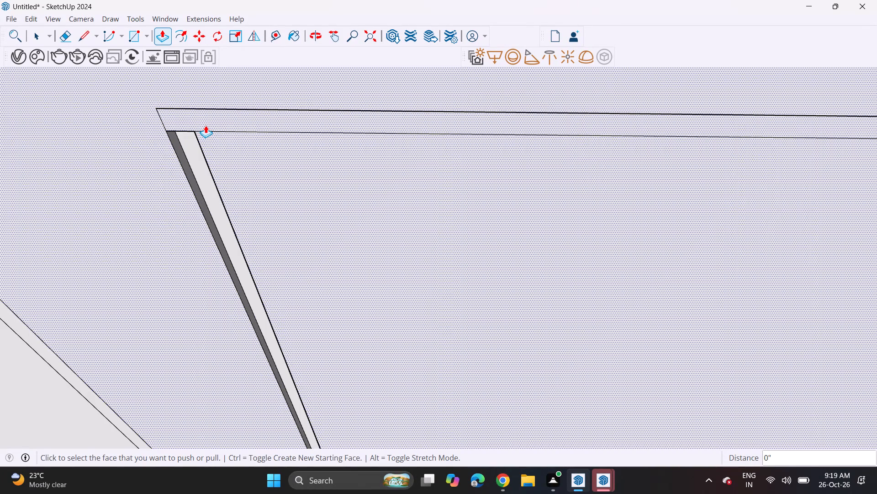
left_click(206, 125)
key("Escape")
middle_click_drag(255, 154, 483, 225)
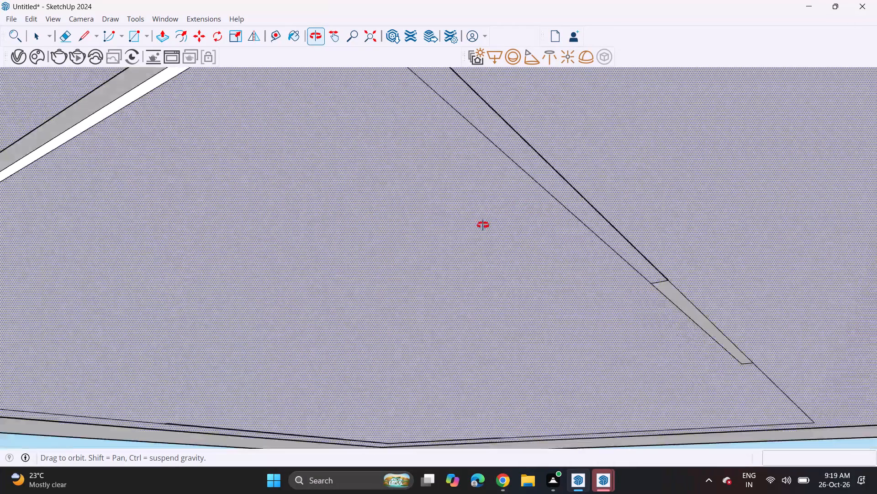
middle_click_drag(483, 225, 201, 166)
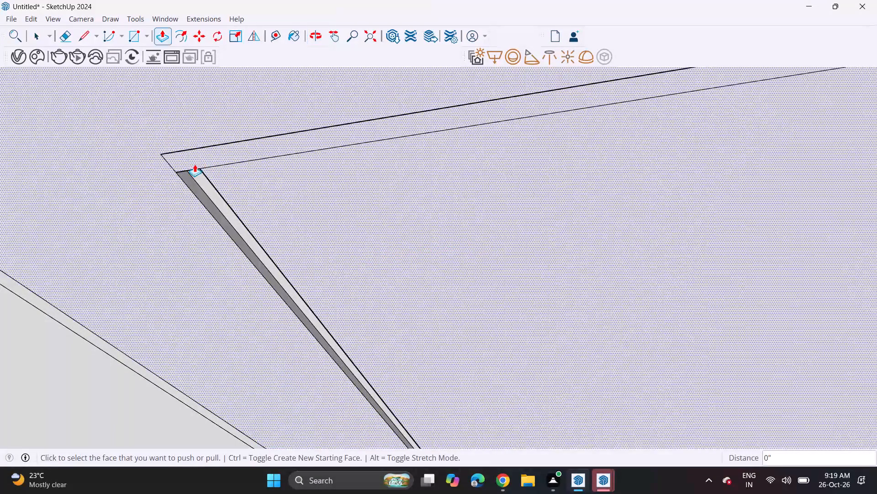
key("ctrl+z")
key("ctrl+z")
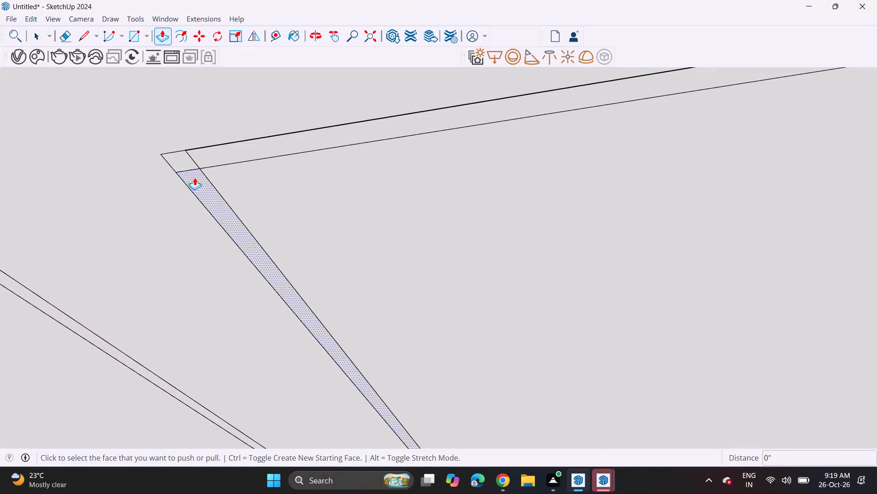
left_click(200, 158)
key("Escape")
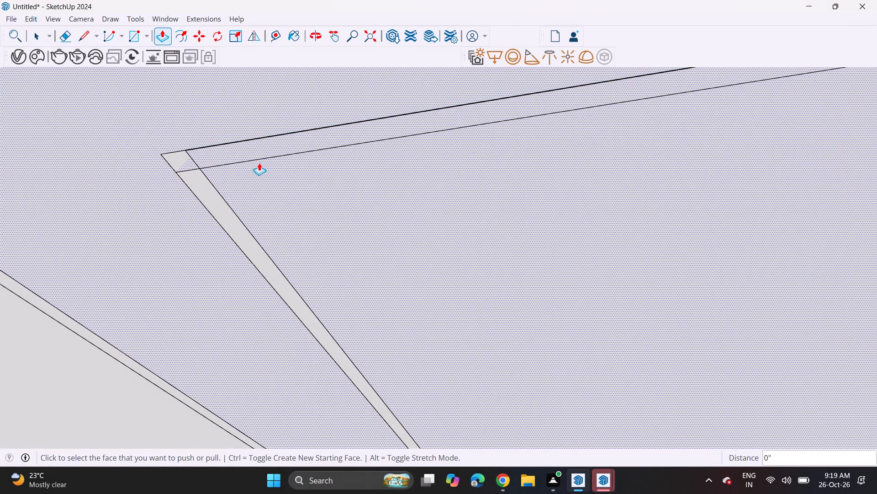
Undo the Push/Pulls on the far inner strip's segment and on the far segment of the outer strip opposite the hall side.
key("ctrl+z")
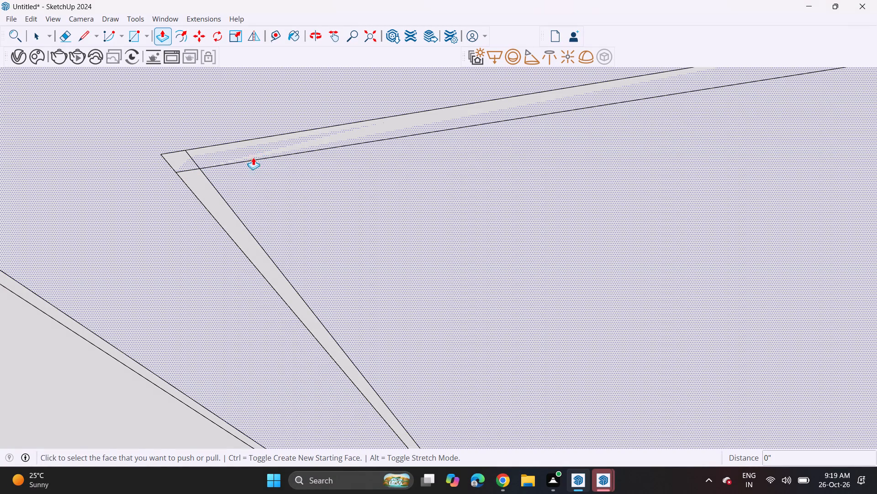
scroll(252, 160, "down", 5)
scroll(331, 172, "down", 2)
scroll(331, 172, "up", 2)
scroll(331, 172, "down", 1)
middle_click_drag(454, 150, 344, 185, "shift")
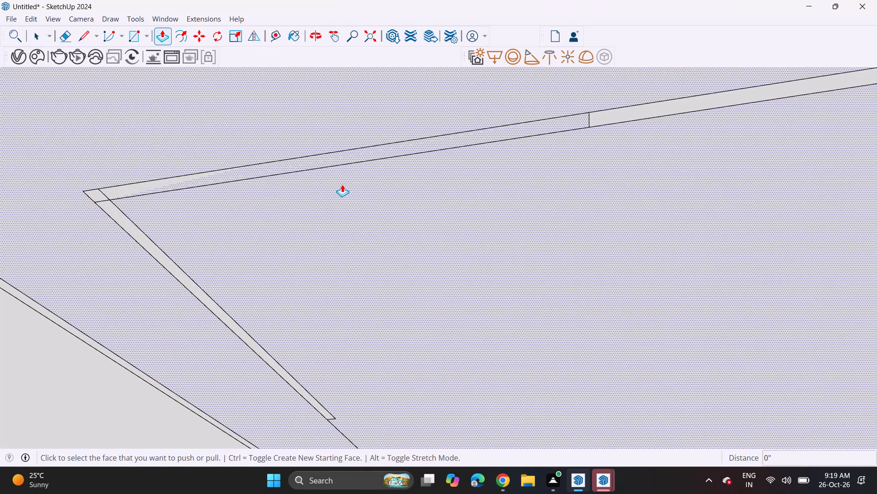
key("ctrl+z")
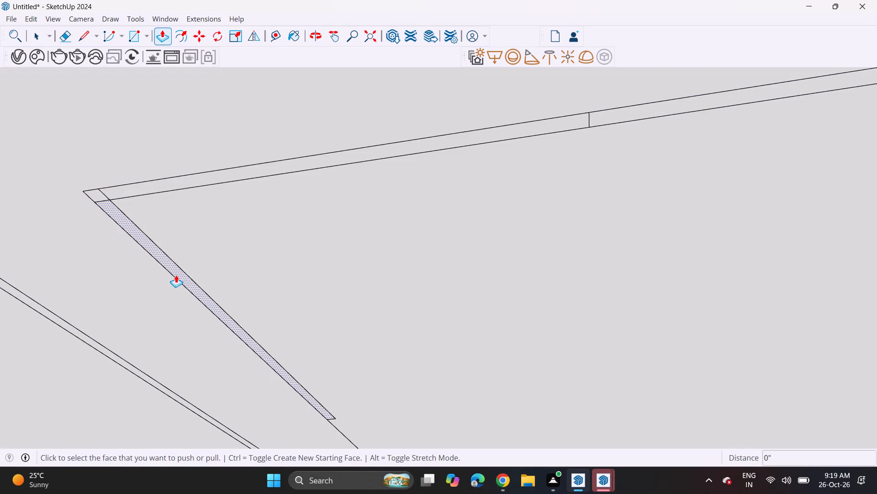
Push/Pull the hall-side inner strip 9/16" and repeat it on the corner square at its far end.
left_click(176, 275)
left_click(177, 268)
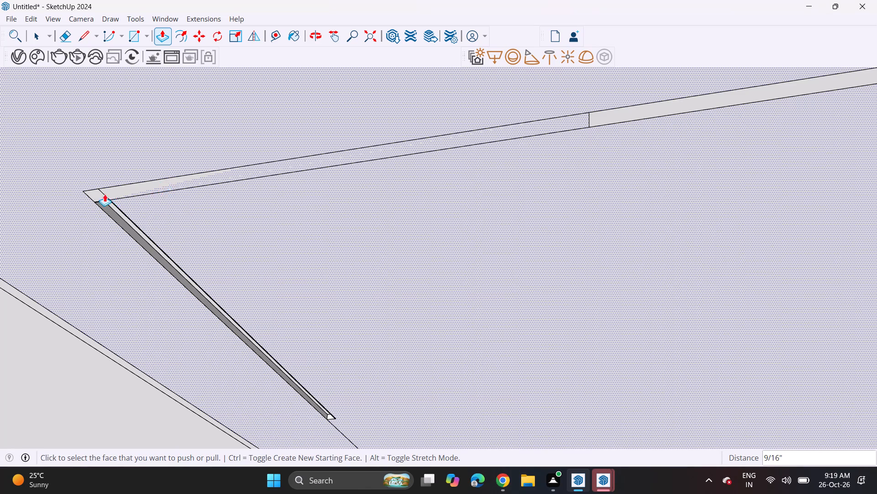
double_click(98, 196)
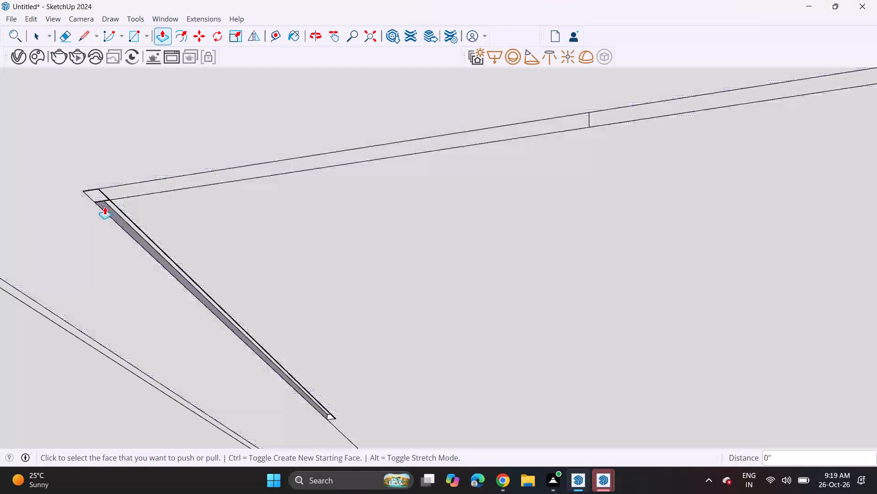
Push/Pull the far segment of the outer strip opposite the hall side by 11/16".
scroll(147, 220, "down", 2)
scroll(147, 220, "up", 1)
scroll(147, 220, "down", 9)
scroll(232, 254, "down", 6)
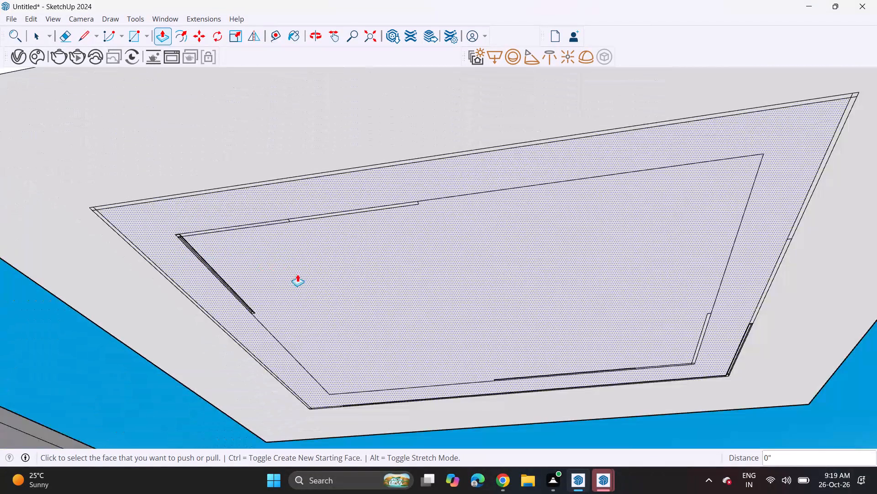
middle_click_drag(314, 278, 269, 215, "shift")
middle_click_drag(297, 225, 378, 209)
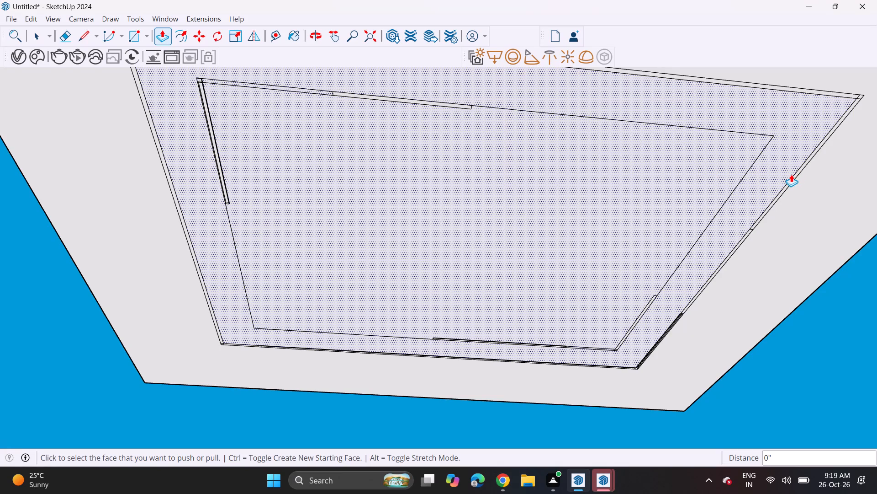
left_click(793, 181)
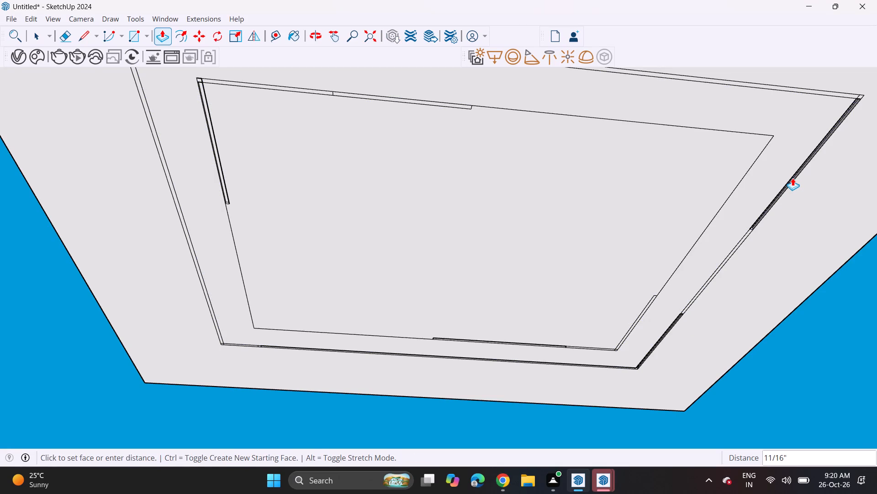
scroll(792, 178, "up", 2)
left_click(792, 178)
Repeat the 11/16" Push/Pull on the hall-side outer strip.
scroll(741, 196, "down", 5)
scroll(734, 198, "up", 1)
scroll(732, 198, "down", 1)
scroll(701, 193, "up", 1, "shift")
middle_click_drag(684, 182, 652, 159, "shift")
middle_click_drag(598, 189, 565, 200)
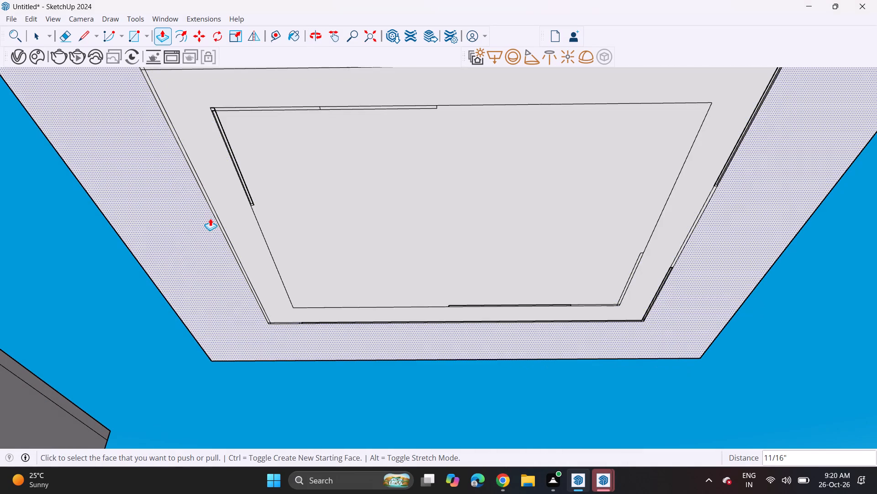
double_click(214, 213)
Repeat the 11/16" Push/Pull on the far outer strip.
scroll(306, 240, "down", 4)
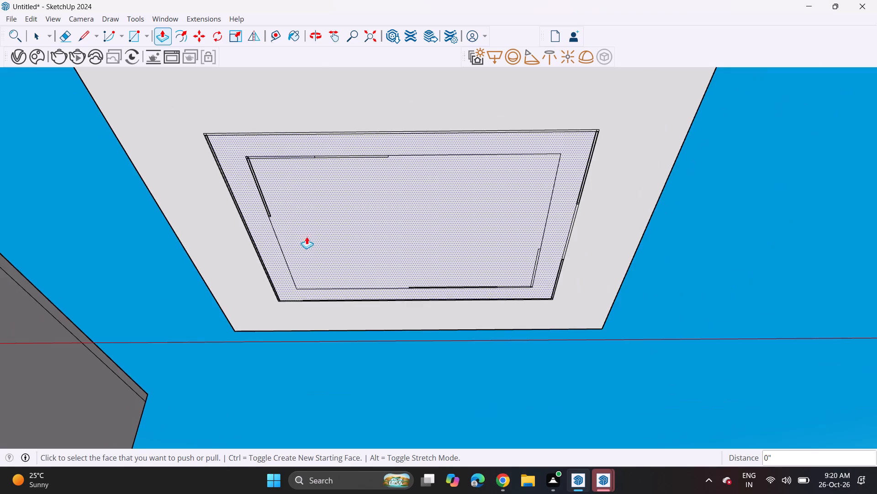
scroll(312, 140, "up", 16)
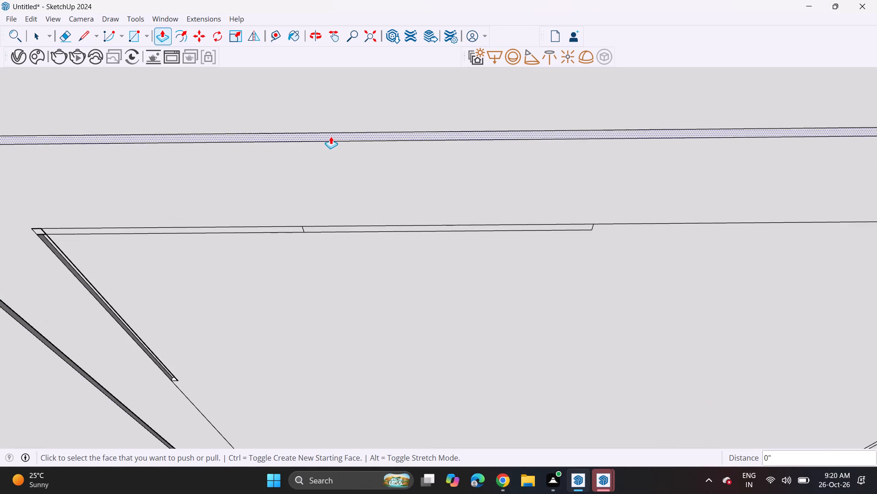
double_click(331, 138)
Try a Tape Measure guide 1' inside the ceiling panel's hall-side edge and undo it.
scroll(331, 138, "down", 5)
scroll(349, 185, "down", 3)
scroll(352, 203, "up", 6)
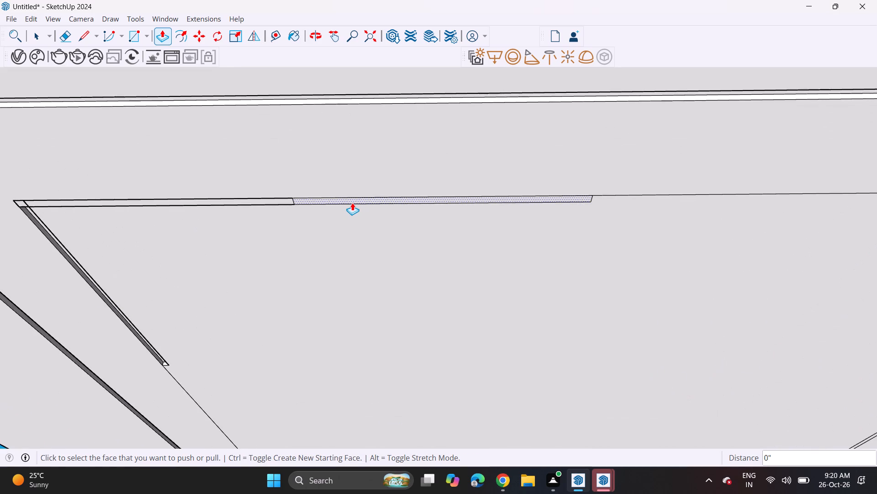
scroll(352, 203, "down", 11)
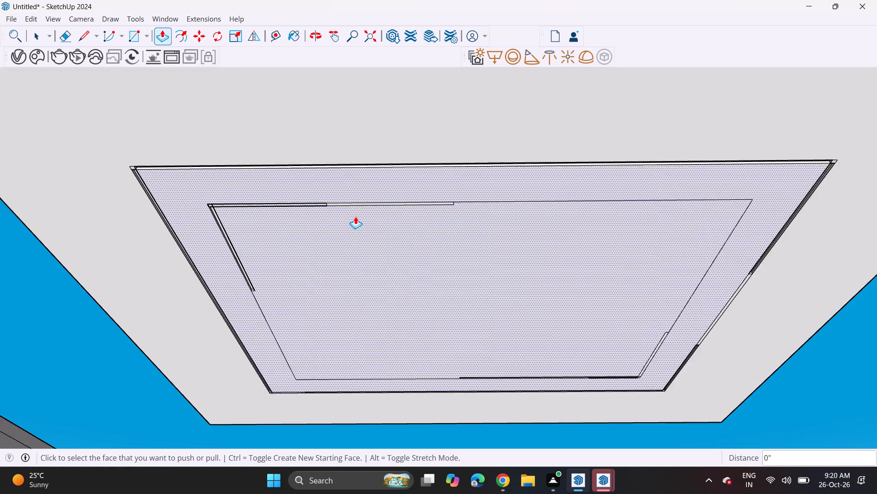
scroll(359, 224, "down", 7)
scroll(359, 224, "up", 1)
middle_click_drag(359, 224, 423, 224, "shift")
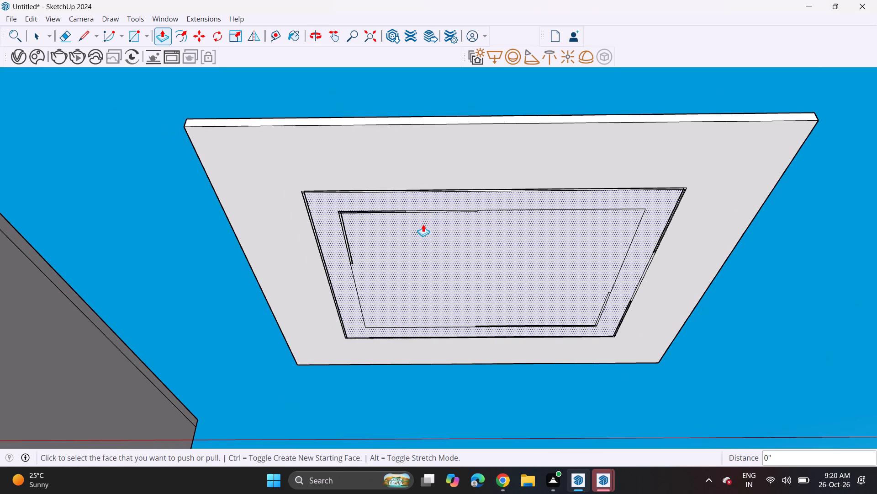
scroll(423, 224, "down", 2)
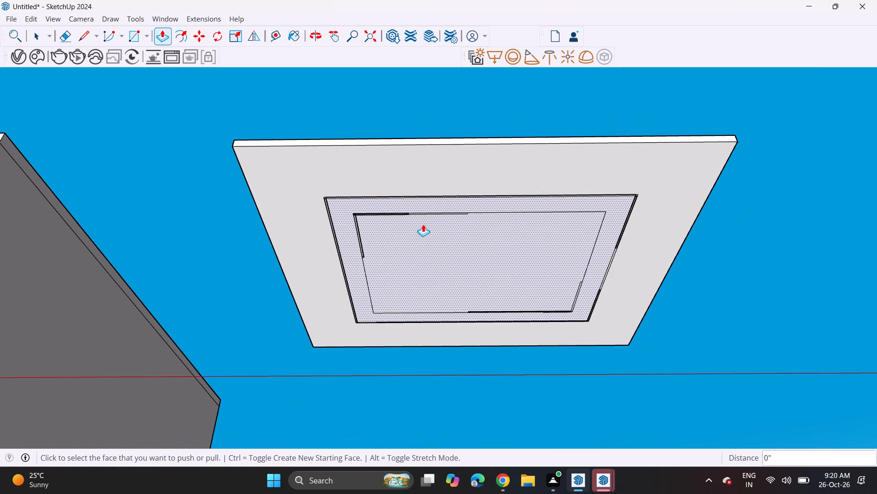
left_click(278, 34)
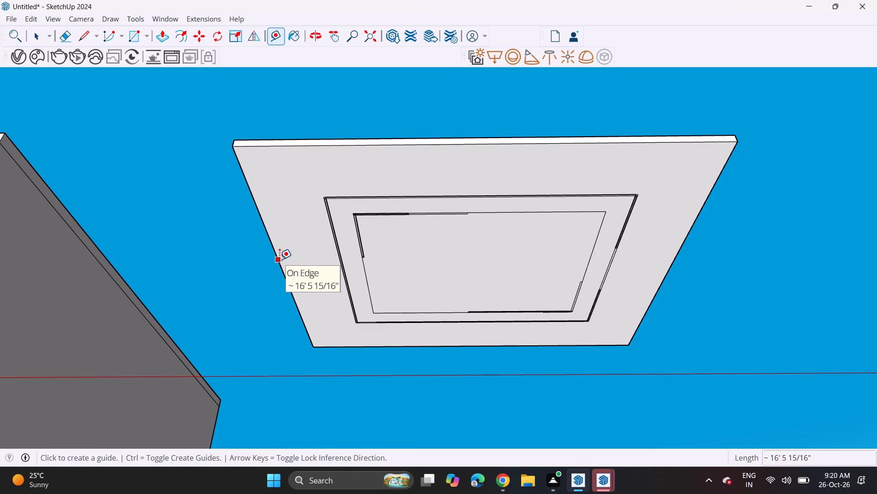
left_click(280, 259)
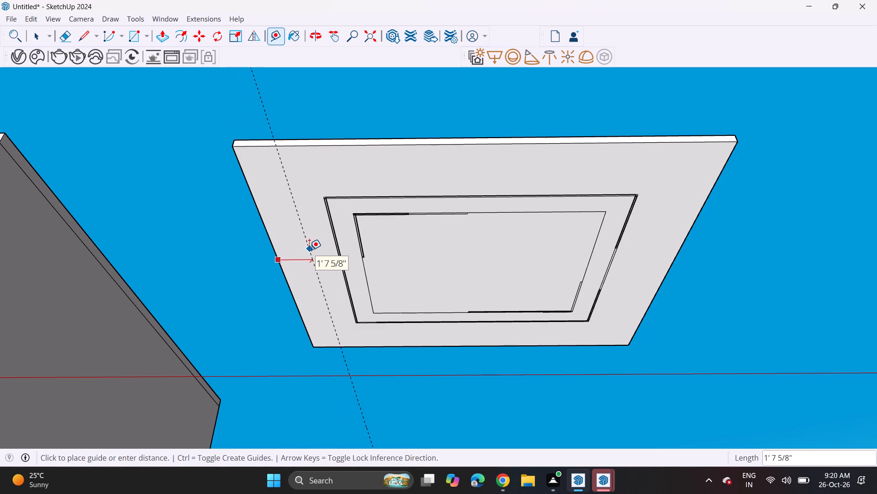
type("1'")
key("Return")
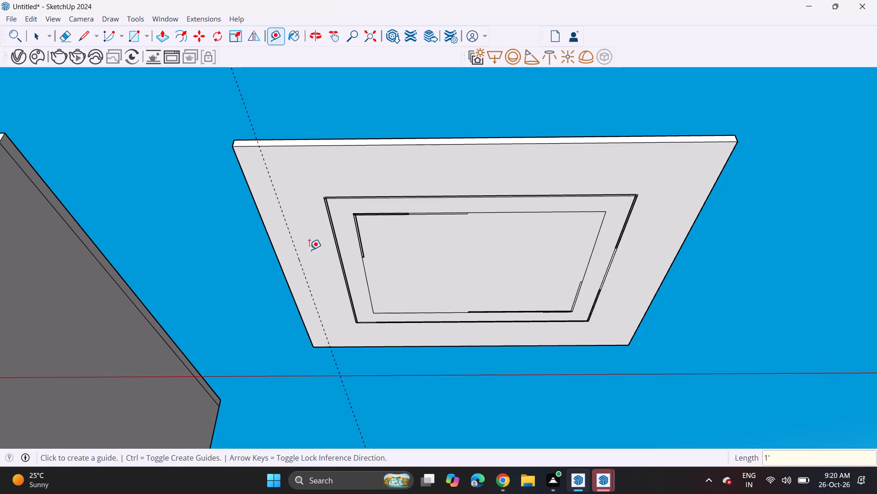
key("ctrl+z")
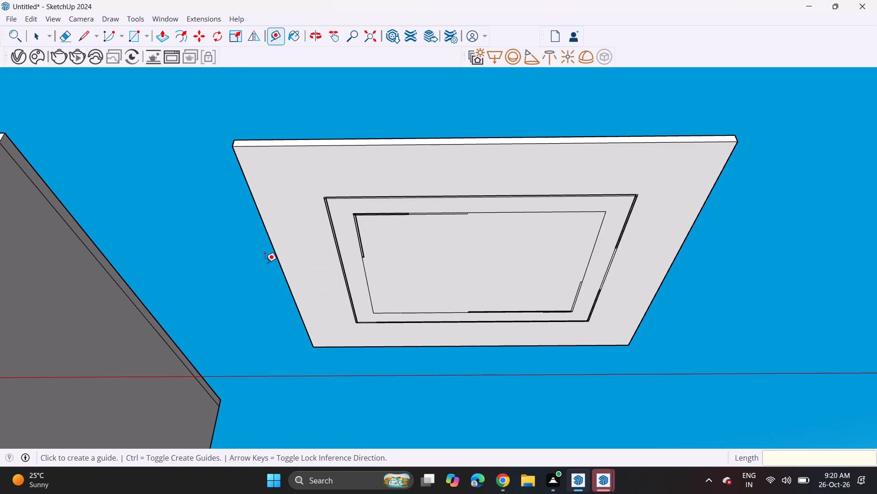
Place guides 1'5" inside all four outer edges of the false-ceiling panel.
left_click(277, 260)
type("1'")
key("5")
key("Return")
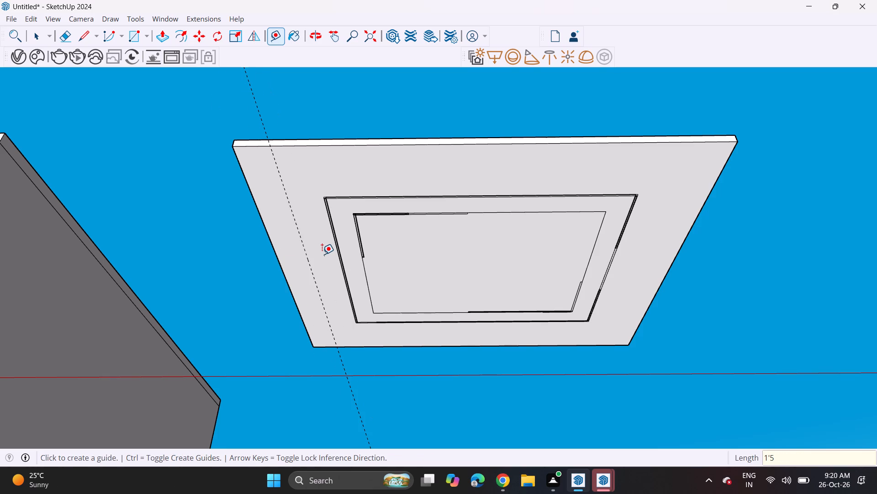
left_click(475, 141)
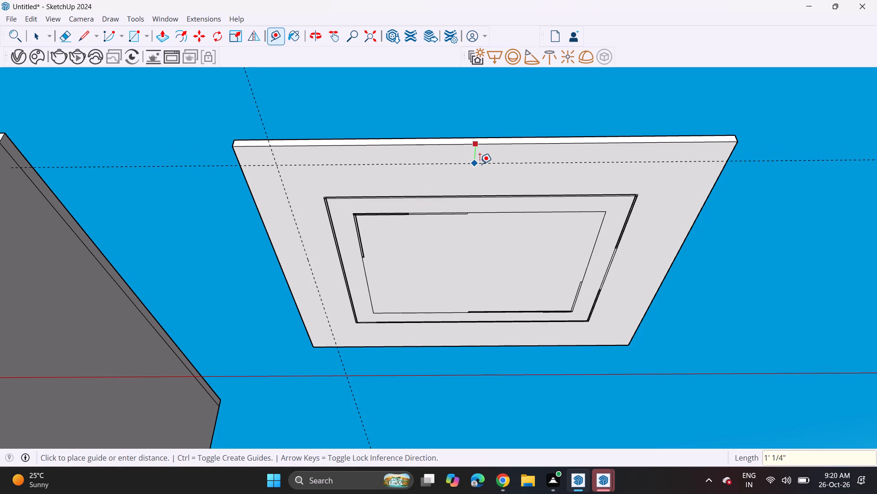
type("1'5")
key("Return")
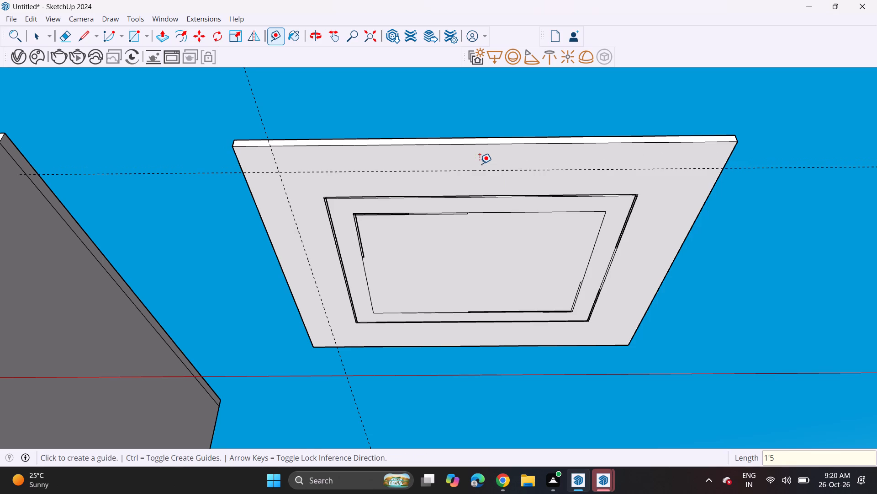
left_click(683, 249)
type("1'6")
key("BackSpace")
key("5")
key("Return")
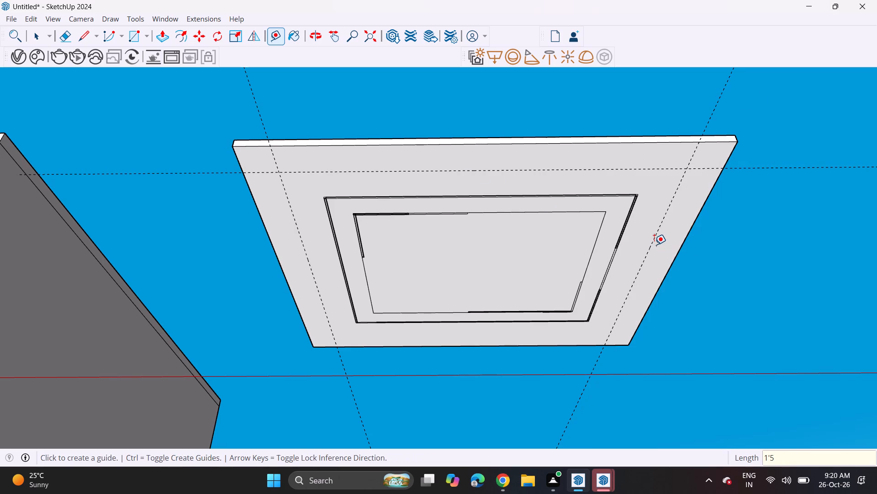
left_click(494, 346)
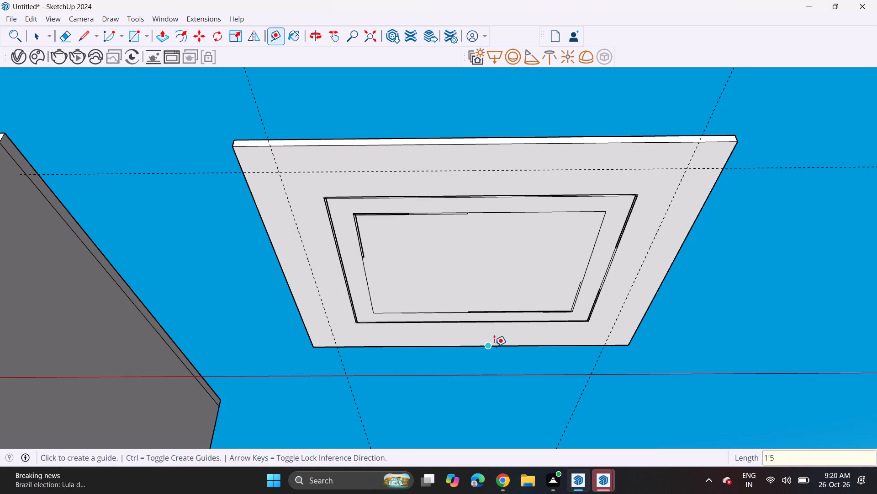
type("1'5")
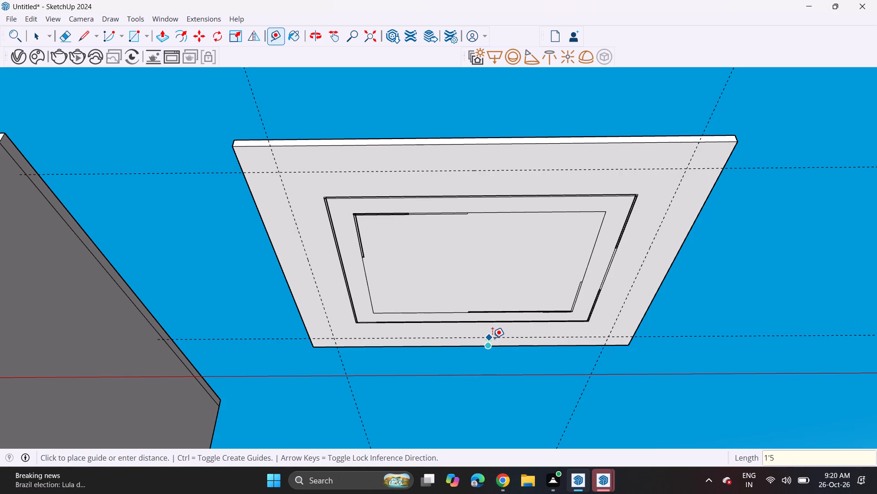
key("Return")
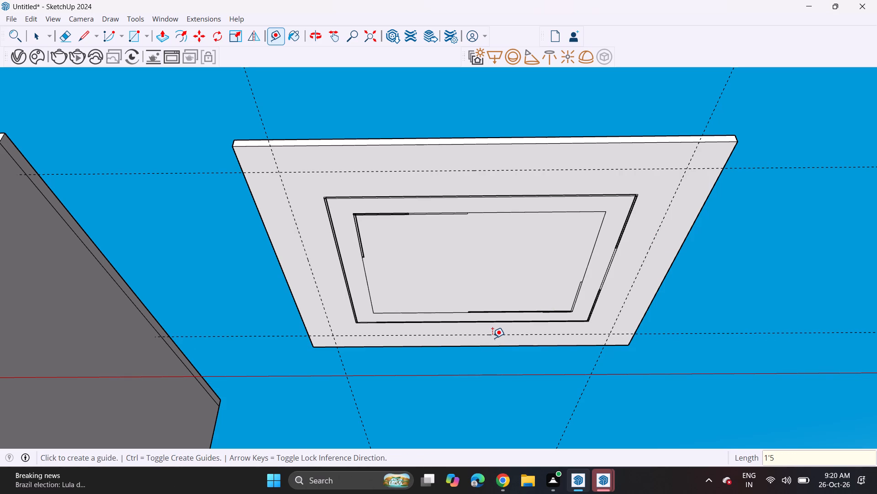
Place guides 3' inward from the hall-side guide and from the guide along the opposite side.
left_click(318, 299)
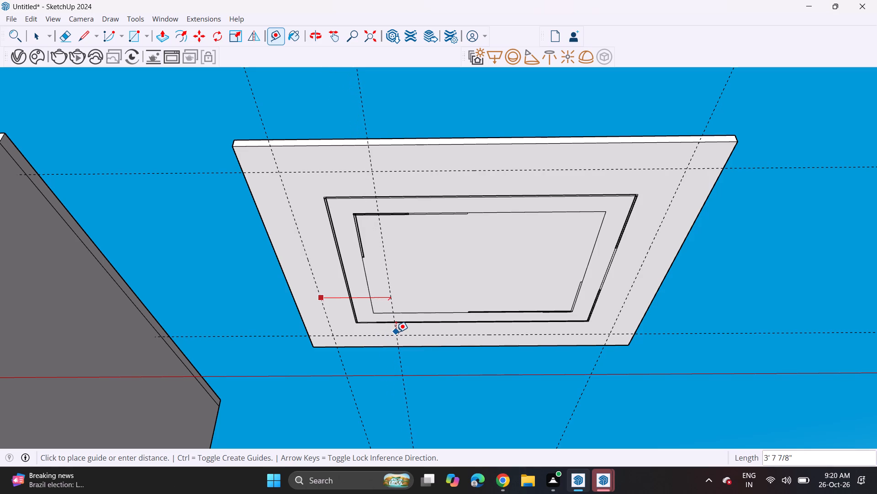
type("3'")
key("Return")
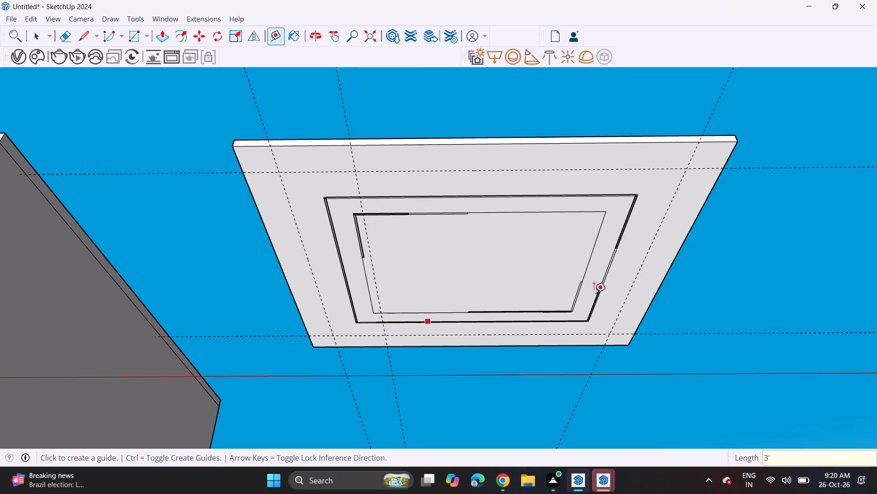
left_click(643, 265)
type("3'")
key("Return")
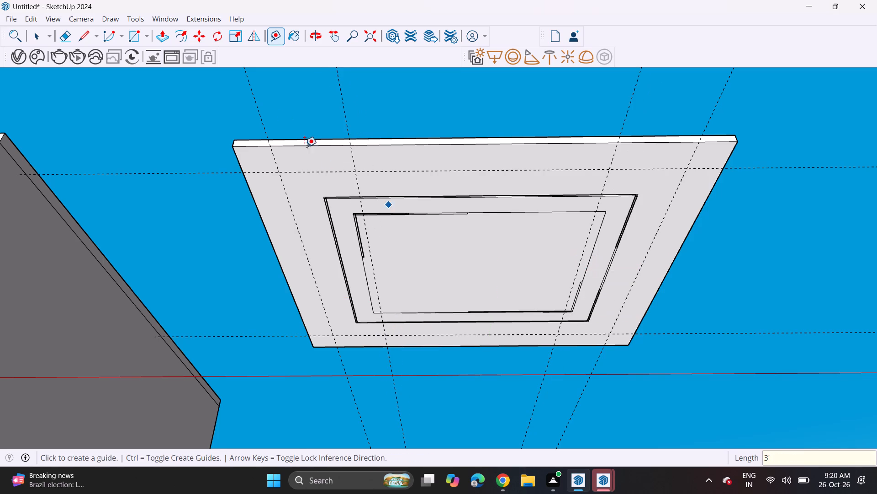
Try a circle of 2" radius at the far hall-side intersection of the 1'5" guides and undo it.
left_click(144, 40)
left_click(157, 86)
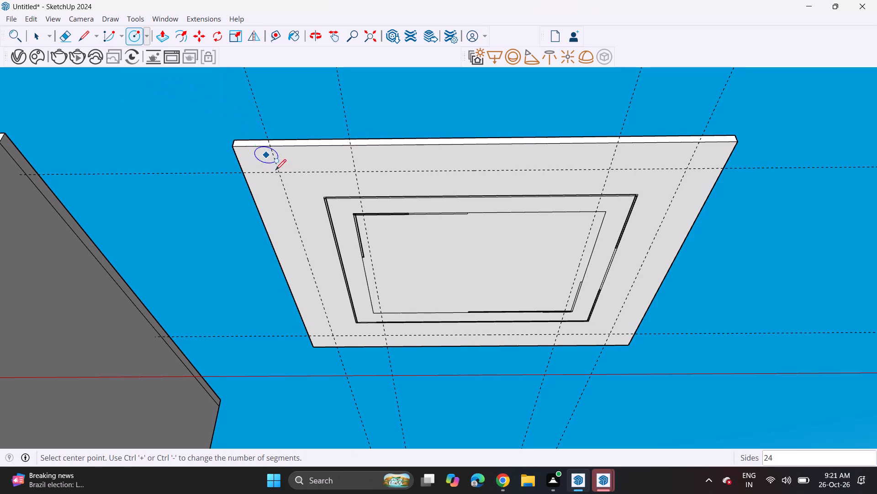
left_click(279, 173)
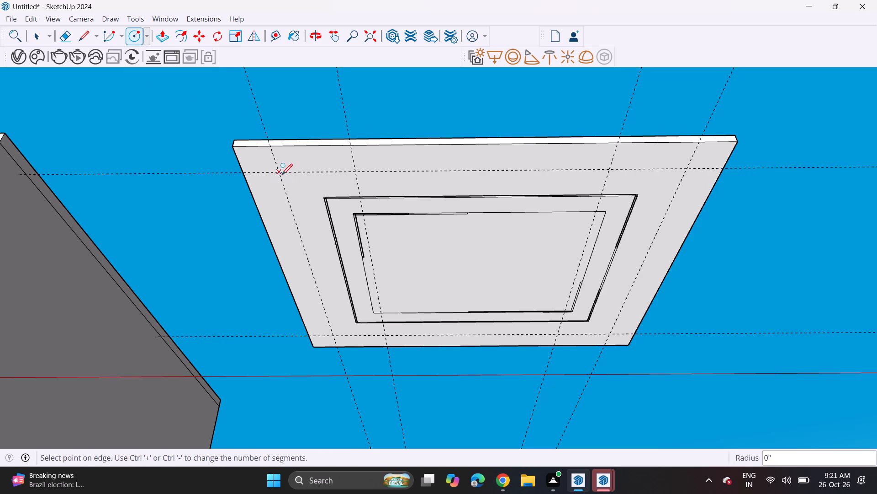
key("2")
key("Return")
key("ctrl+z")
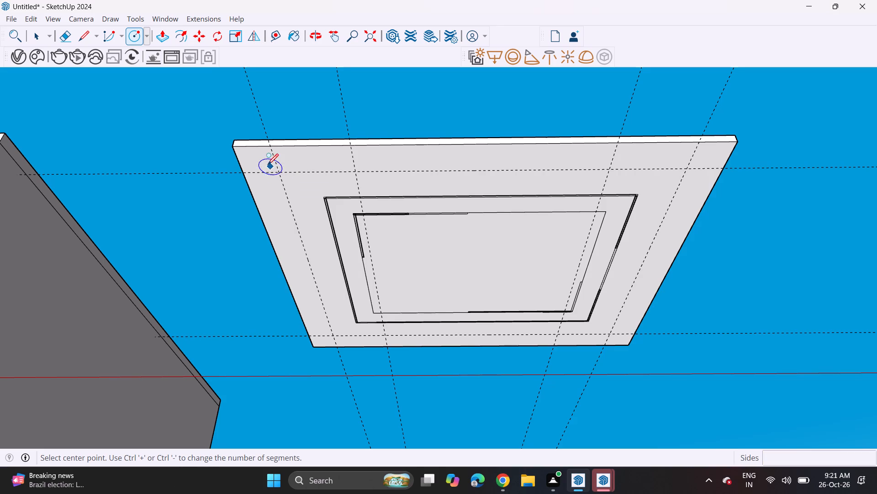
Draw a circle of 3" radius centred on the far hall-side intersection of the 1'5" guides.
left_click(280, 173)
key("3")
key("Return")
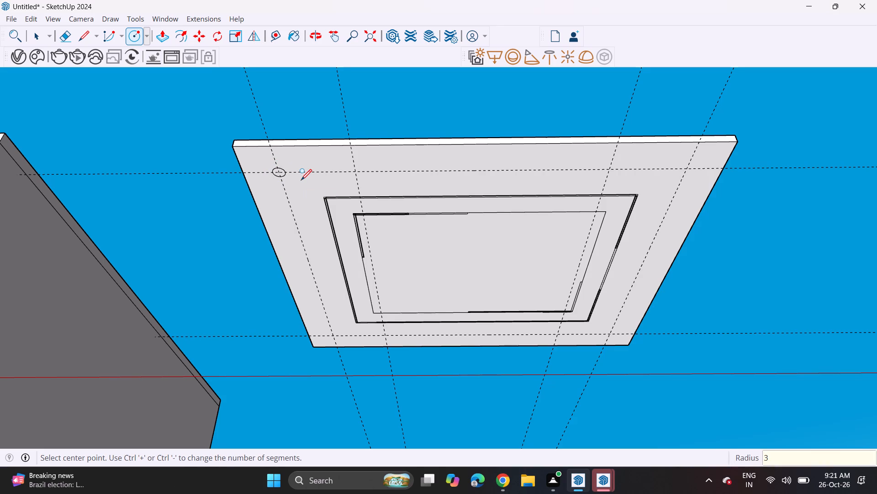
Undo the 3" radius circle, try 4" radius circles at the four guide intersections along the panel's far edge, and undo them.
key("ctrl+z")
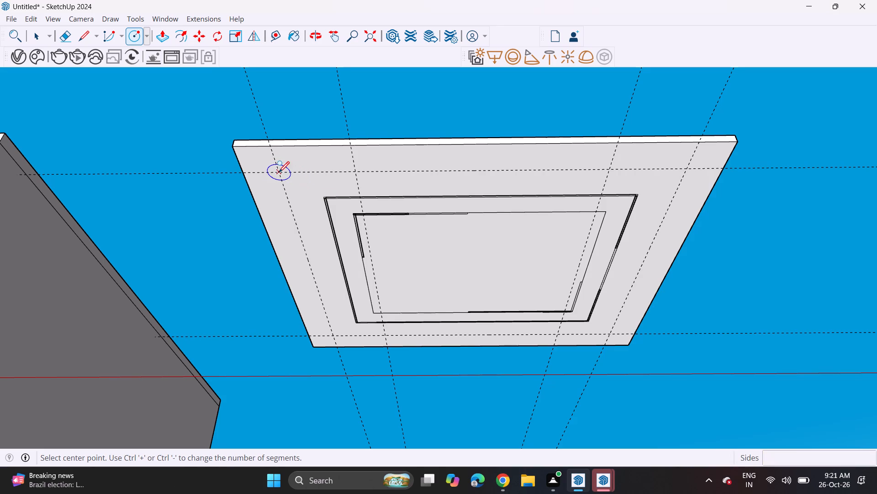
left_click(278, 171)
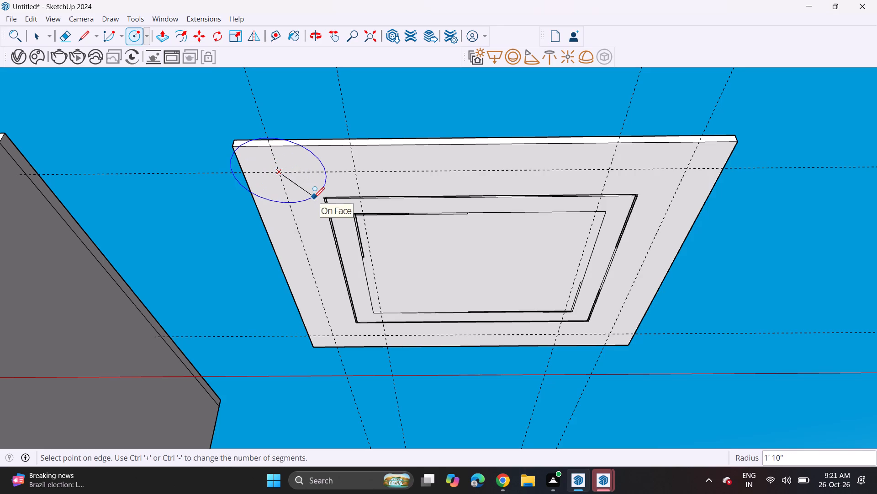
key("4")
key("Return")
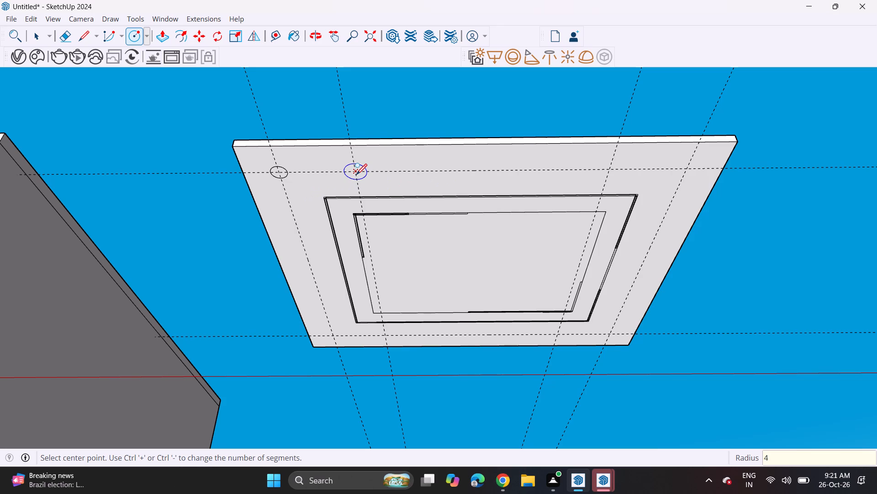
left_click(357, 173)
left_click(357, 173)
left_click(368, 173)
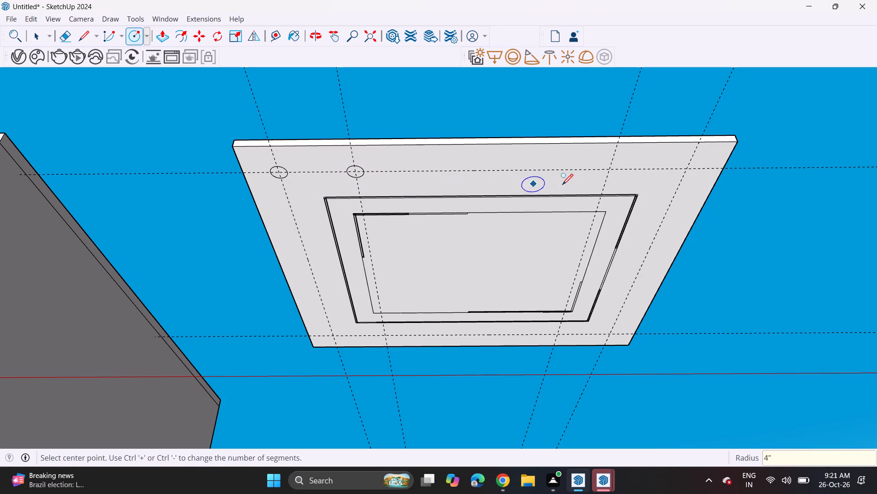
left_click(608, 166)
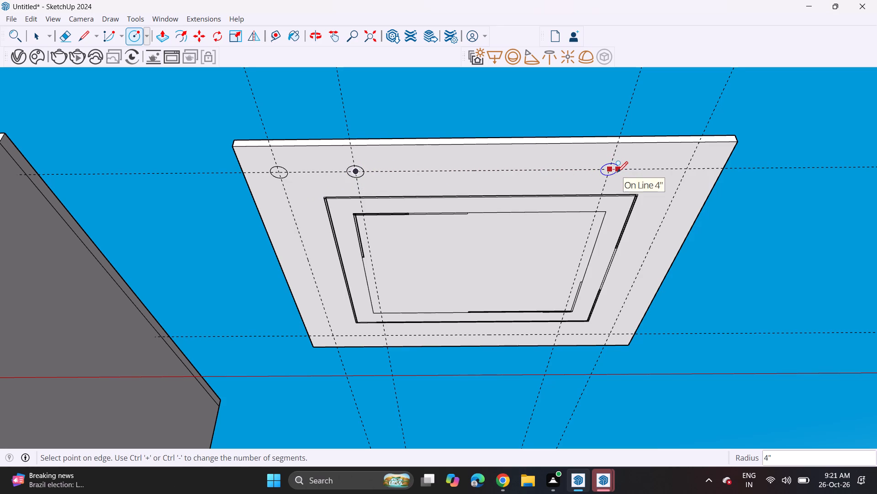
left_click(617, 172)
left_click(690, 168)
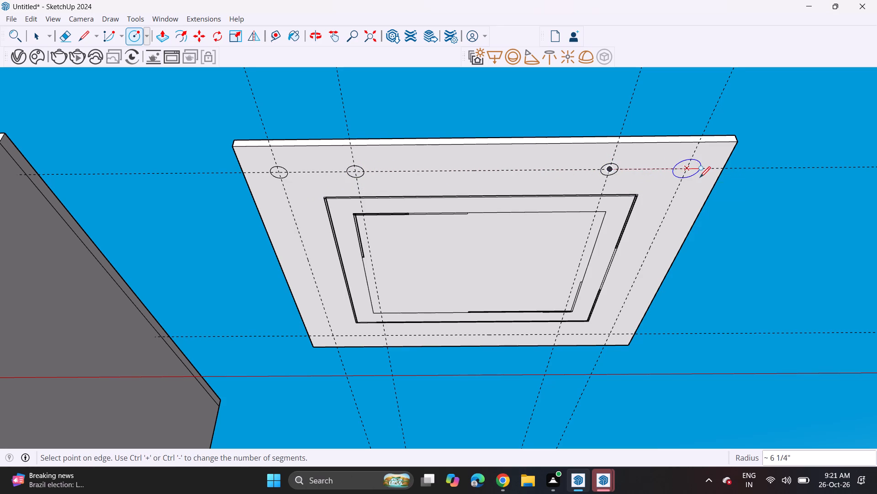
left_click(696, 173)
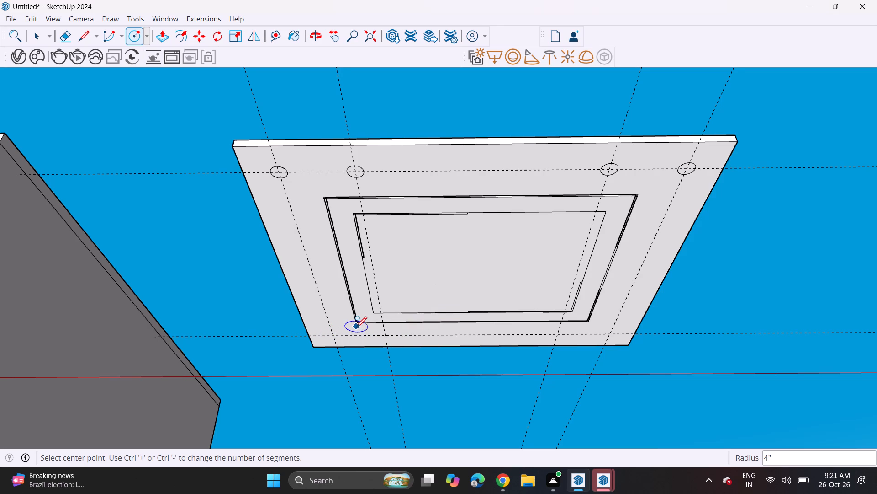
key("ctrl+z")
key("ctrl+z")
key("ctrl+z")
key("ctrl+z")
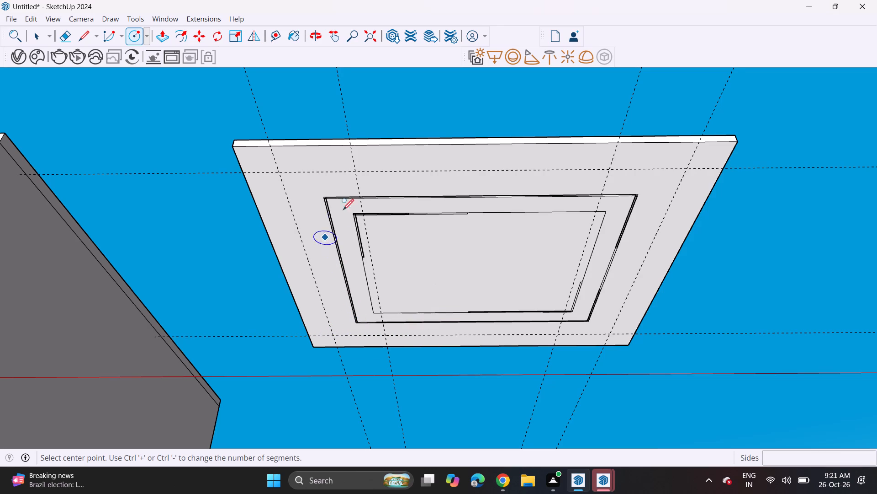
Draw 4" radius circles where the far 1'5" guide crosses the two inner 3' guides.
left_click(354, 173)
left_click(360, 177)
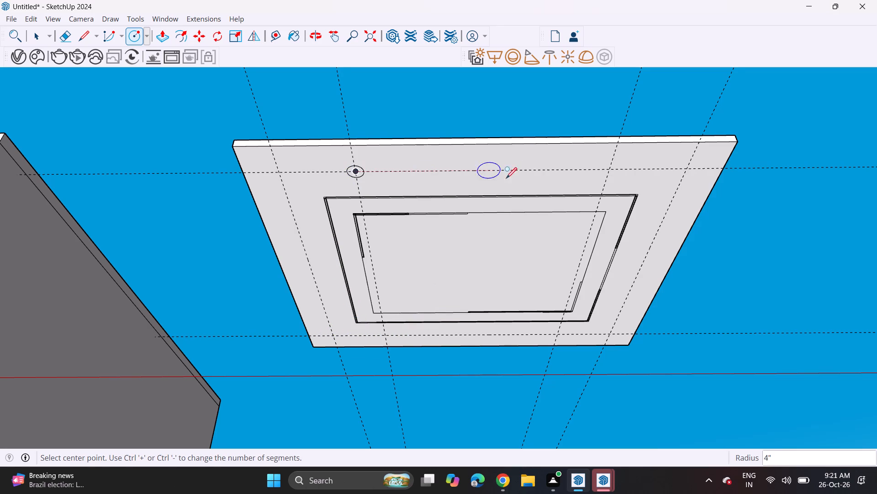
left_click(608, 167)
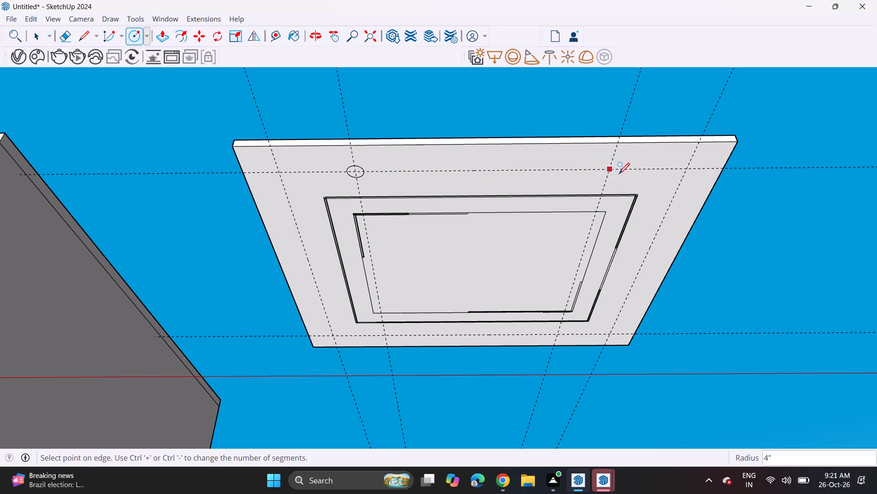
left_click(619, 173)
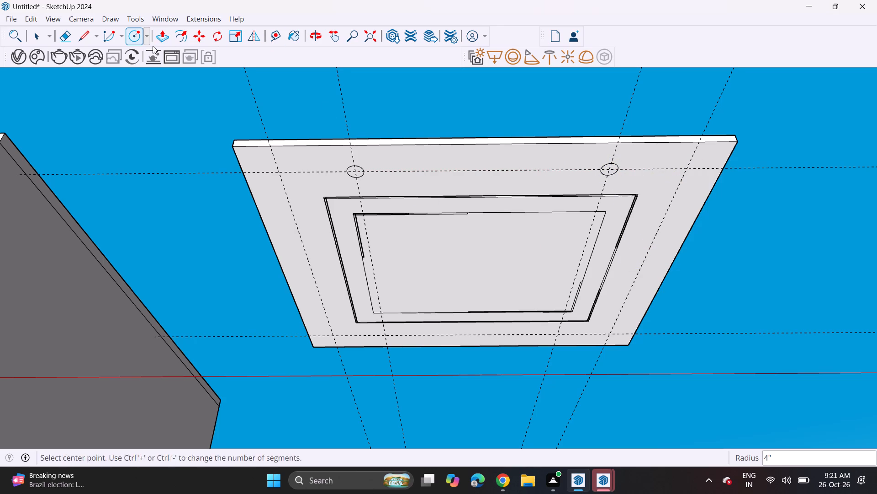
Place a guide across the middle of the ceiling panel, parallel to the far 1'5" guide and about 6'10" from it.
left_click(279, 34)
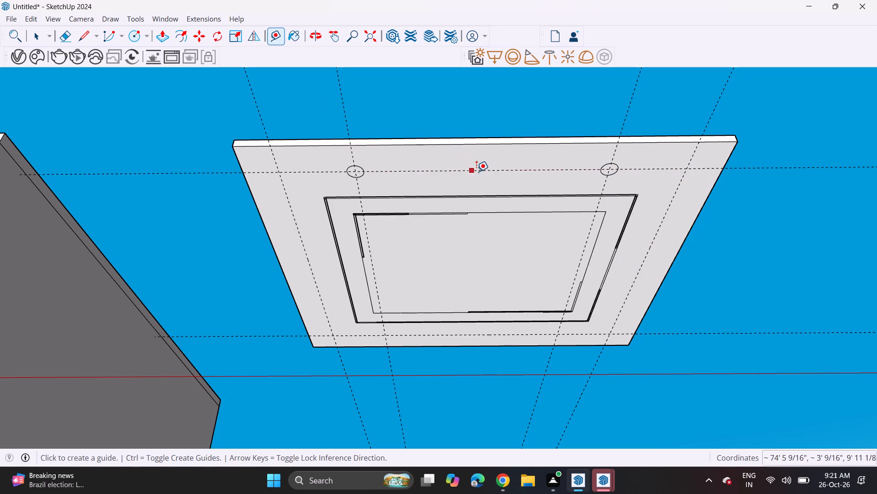
left_click(477, 172)
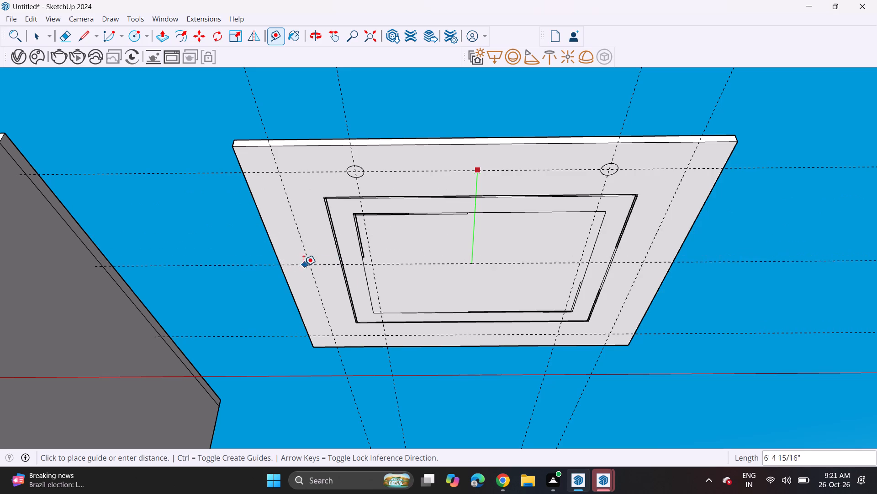
left_click(278, 266)
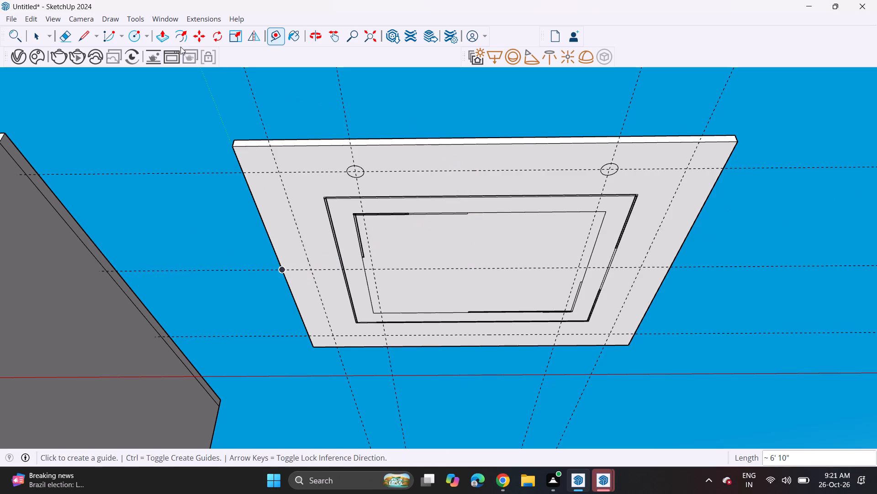
Draw 4" radius circles at the middle guide's two outer intersections and where the near 1'5" guide crosses the inner 3' guides.
left_click(135, 41)
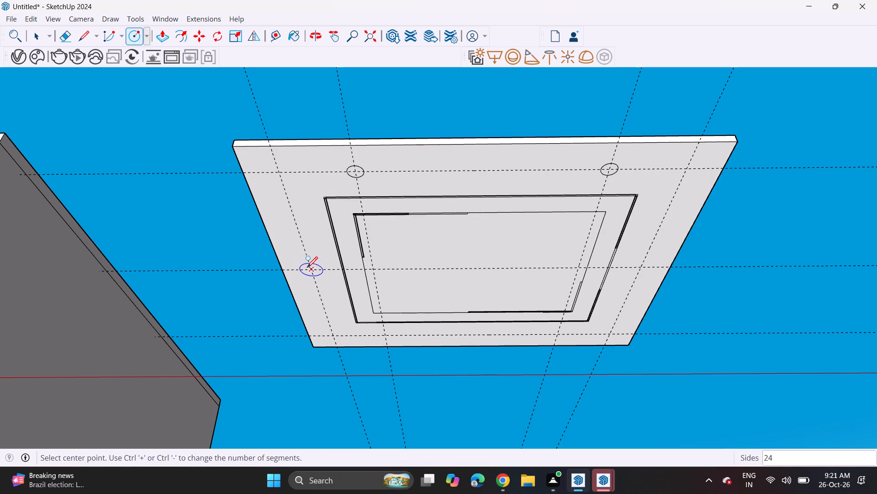
left_click(313, 270)
left_click(322, 271)
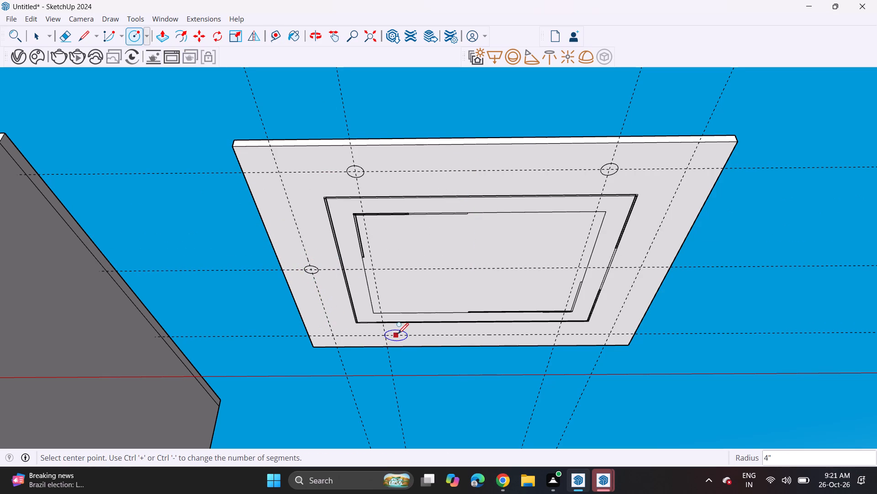
left_click(384, 334)
left_click(396, 334)
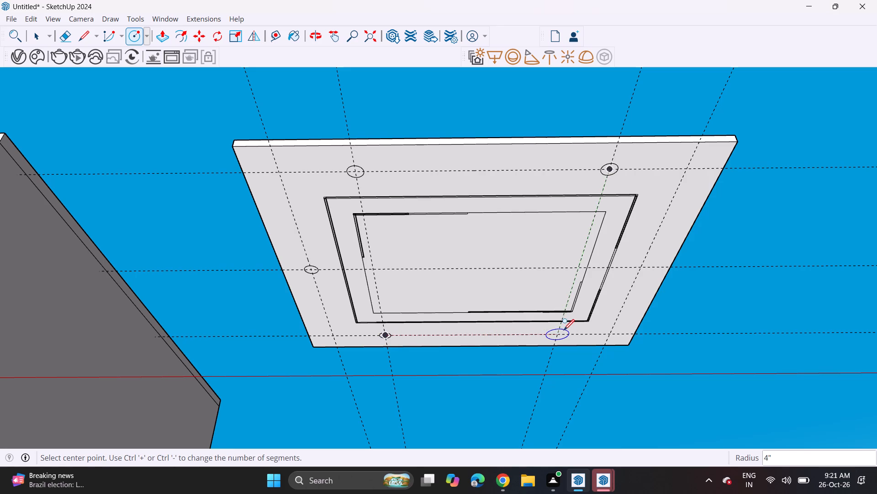
left_click(558, 329)
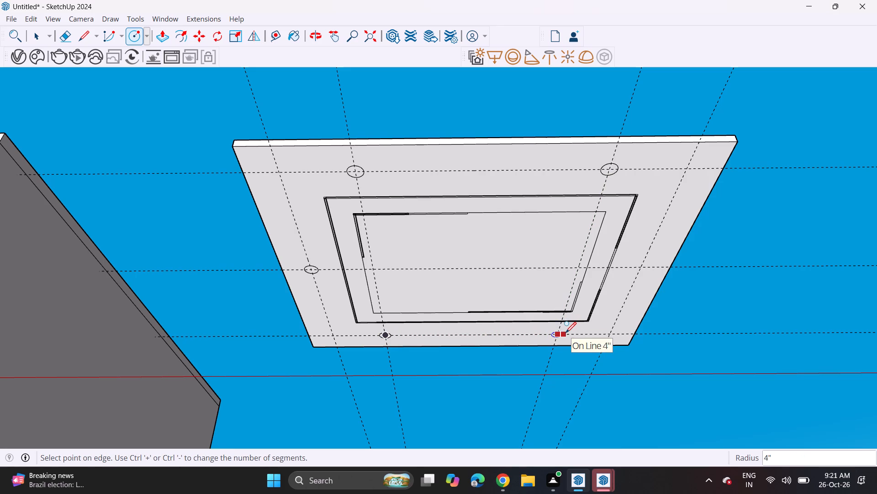
left_click(565, 332)
left_click(640, 266)
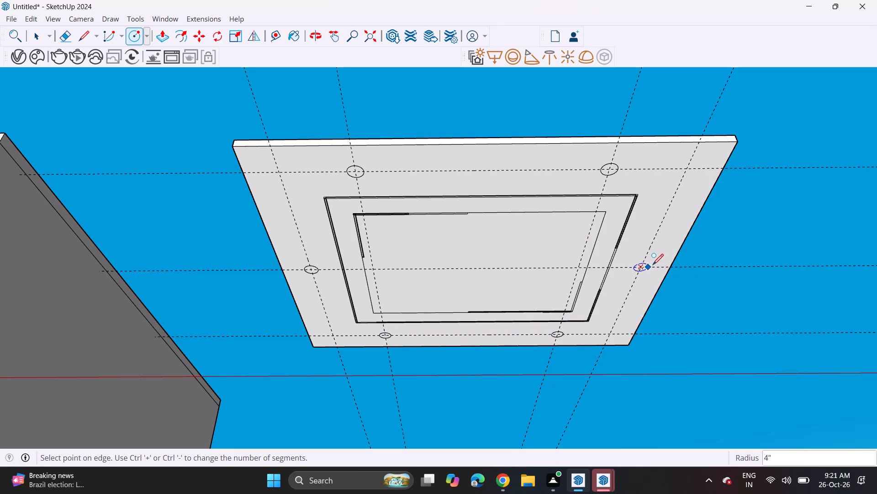
left_click(651, 264)
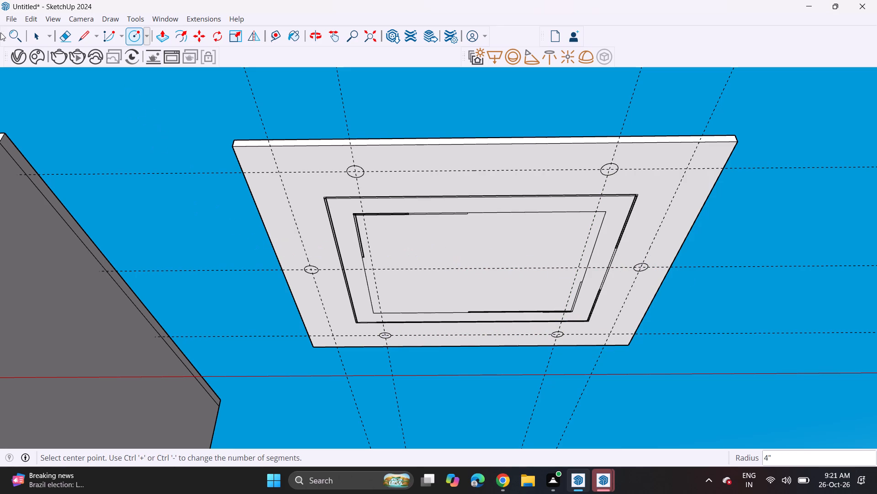
Delete all the guides from the model.
left_click(33, 19)
left_click(64, 137)
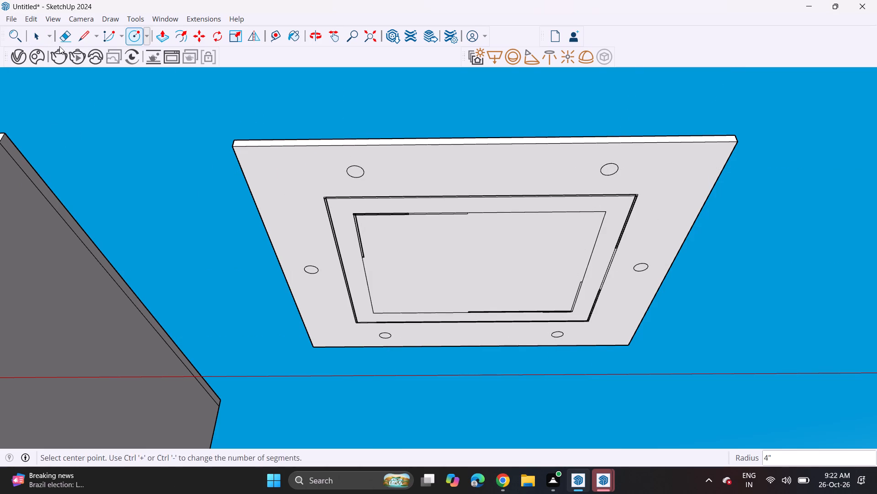
Recess the two far circles and the middle circle on the side opposite the hall 1 3/8" into the ceiling panel using Push/Pull.
left_click(165, 39)
middle_click_drag(343, 118, 338, 155)
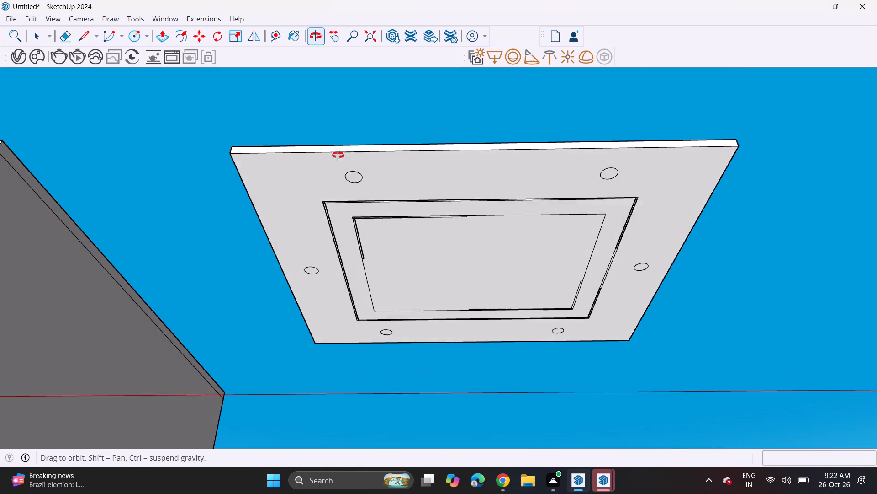
middle_click_drag(338, 155, 338, 156)
scroll(357, 182, "up", 1)
scroll(357, 182, "down", 1)
scroll(357, 182, "up", 9)
left_click(354, 212)
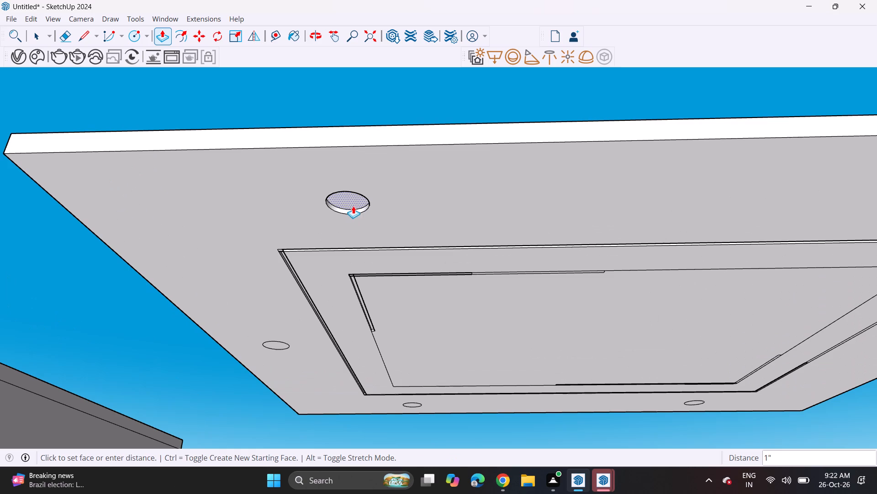
left_click(353, 205)
scroll(343, 211, "down", 7)
scroll(712, 168, "up", 6)
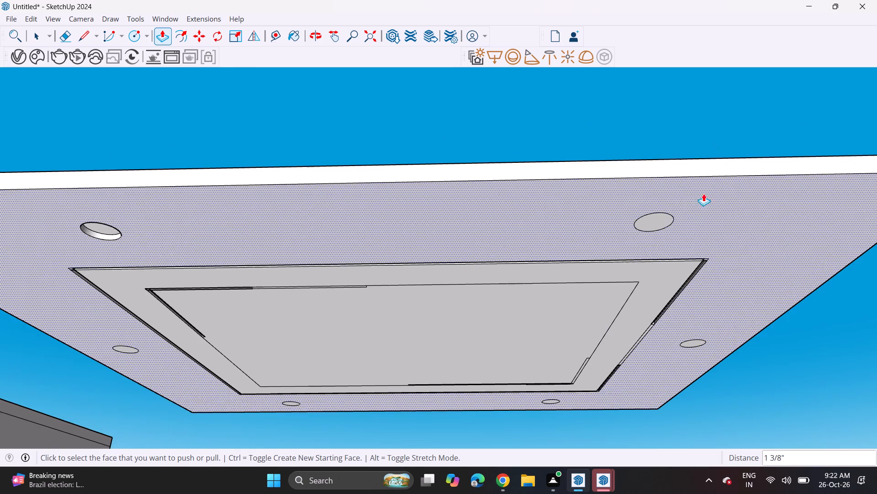
double_click(660, 220)
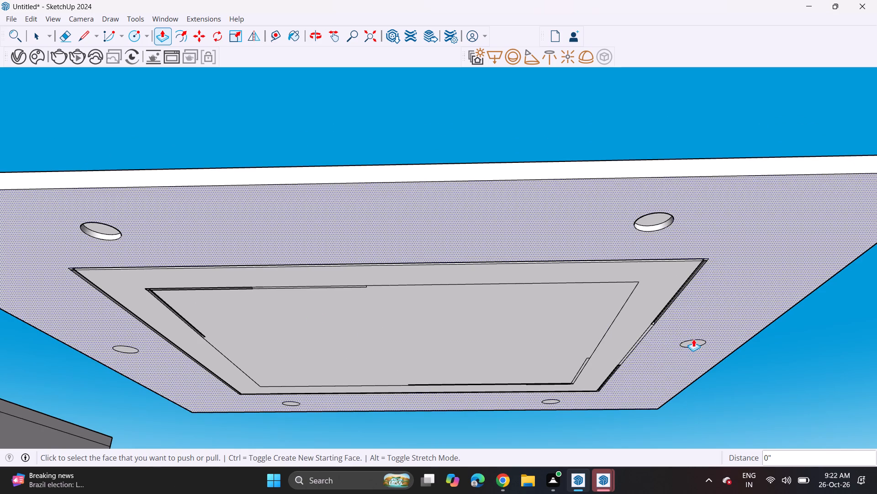
double_click(692, 346)
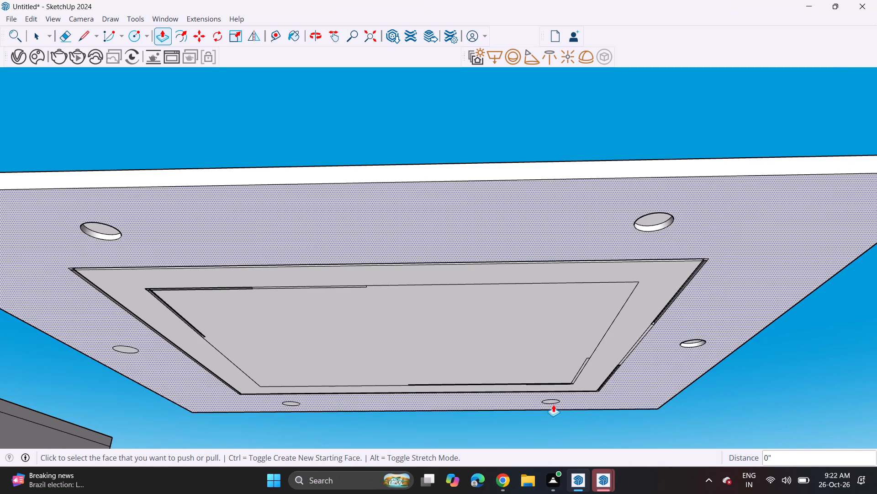
Repeat the 1 3/8" recess on the two near-edge circles and the hall-side middle circle.
middle_click_drag(553, 404, 525, 240, "shift")
scroll(540, 273, "up", 3)
scroll(527, 257, "down", 1)
scroll(512, 243, "up", 3)
scroll(516, 241, "down", 1)
scroll(516, 241, "up", 5)
double_click(523, 226)
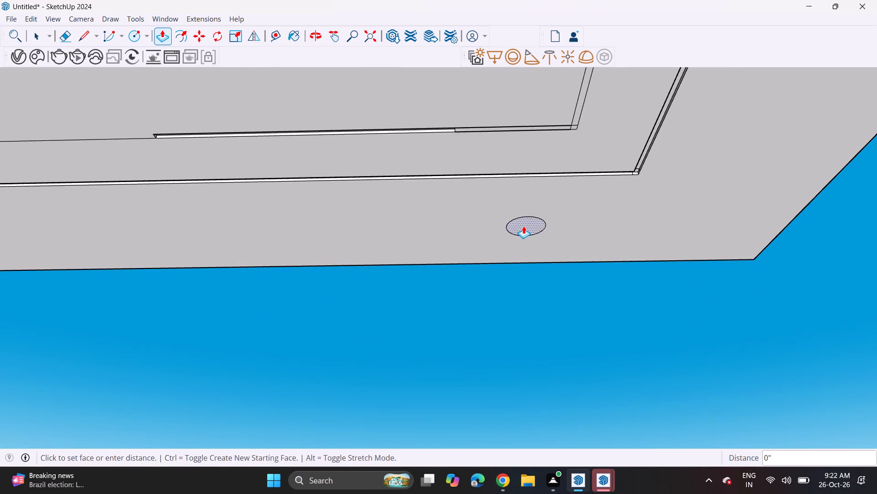
scroll(512, 230, "down", 1)
scroll(512, 230, "up", 2)
scroll(512, 230, "down", 3)
middle_click_drag(255, 223, 573, 239, "shift")
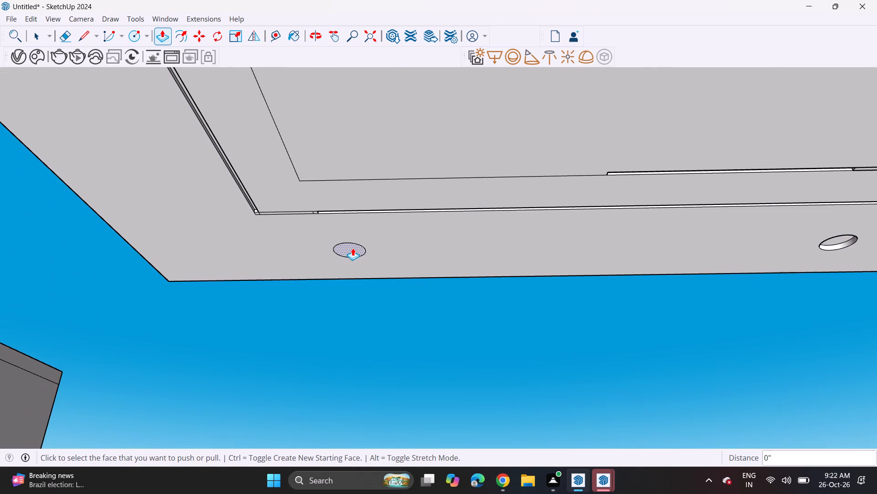
double_click(353, 248)
scroll(351, 228, "down", 2)
scroll(351, 228, "up", 3)
scroll(351, 228, "down", 2)
scroll(351, 228, "up", 1)
scroll(343, 217, "down", 3)
scroll(321, 184, "down", 6)
middle_click_drag(258, 145, 305, 273, "shift")
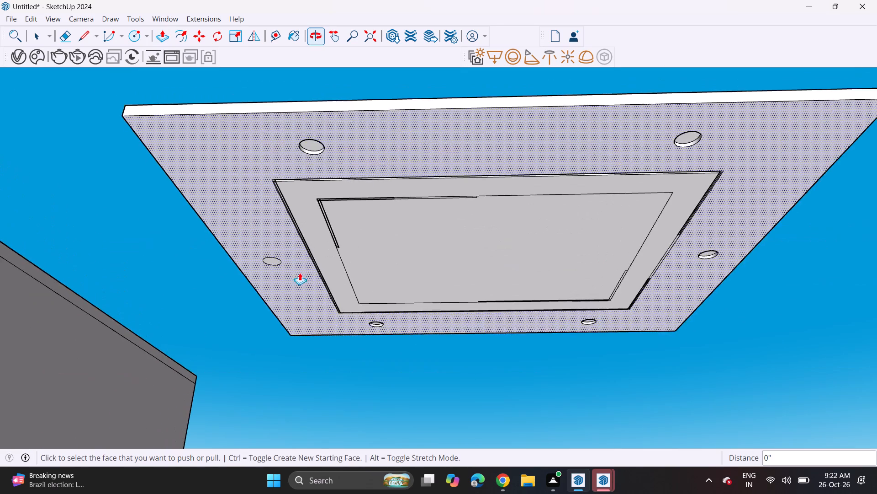
scroll(273, 261, "up", 5)
double_click(272, 259)
scroll(272, 259, "down", 8)
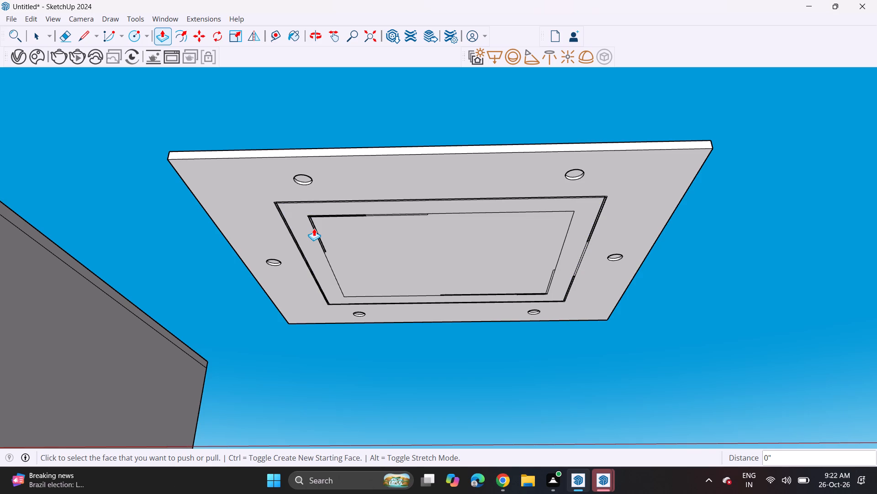
Move the entire false-ceiling panel about 27' 11" into the hall just below the roof, snapping its outer front corner onto the side wall's edge.
scroll(314, 228, "down", 5)
scroll(314, 228, "up", 1)
scroll(316, 228, "down", 3)
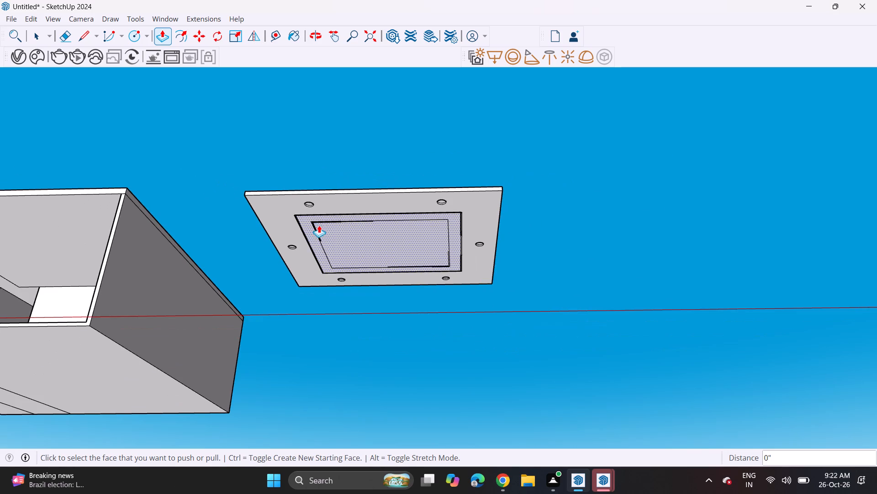
middle_click_drag(321, 225, 512, 243, "shift")
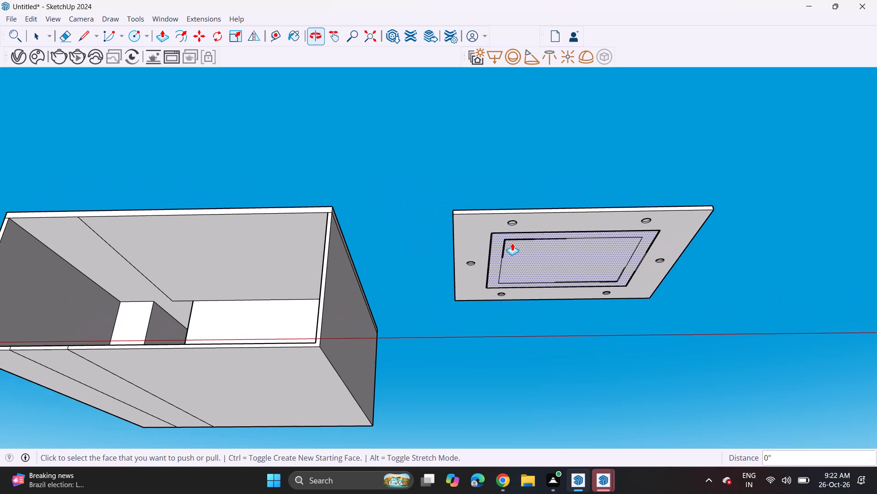
middle_click_drag(505, 231, 578, 318)
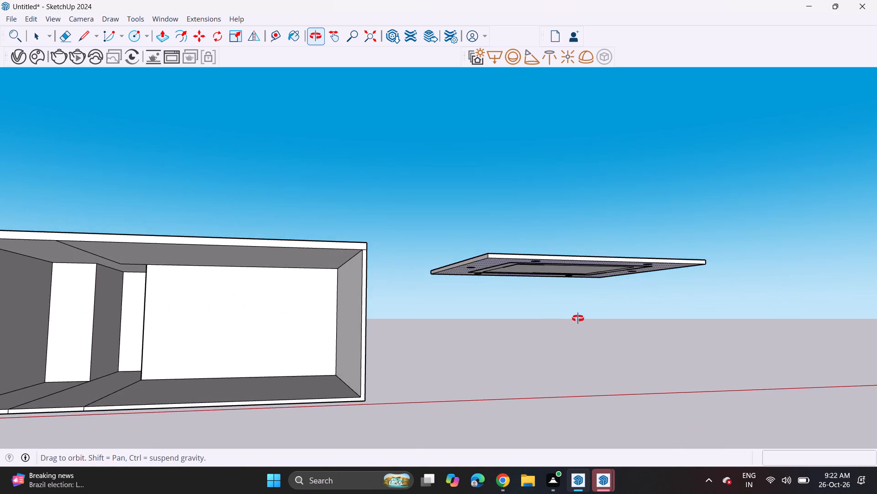
middle_click_drag(578, 318, 534, 274)
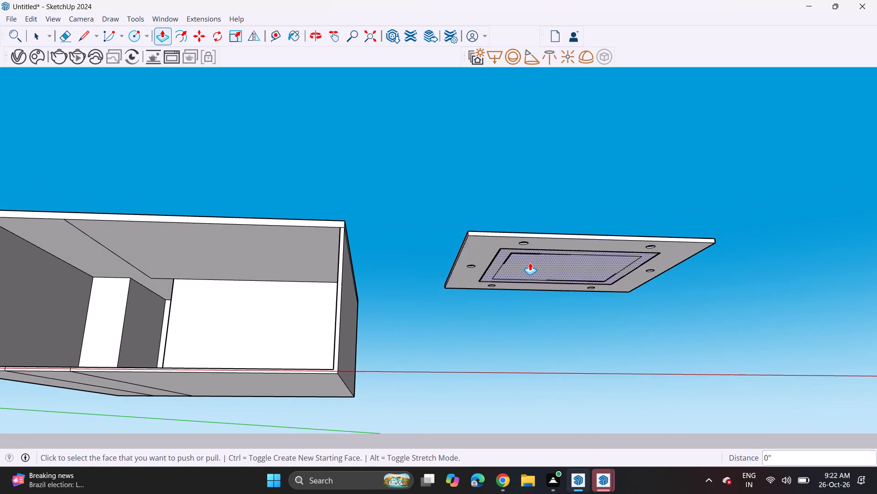
middle_click_drag(546, 252, 522, 210)
key("space")
left_click_drag(419, 158, 444, 245)
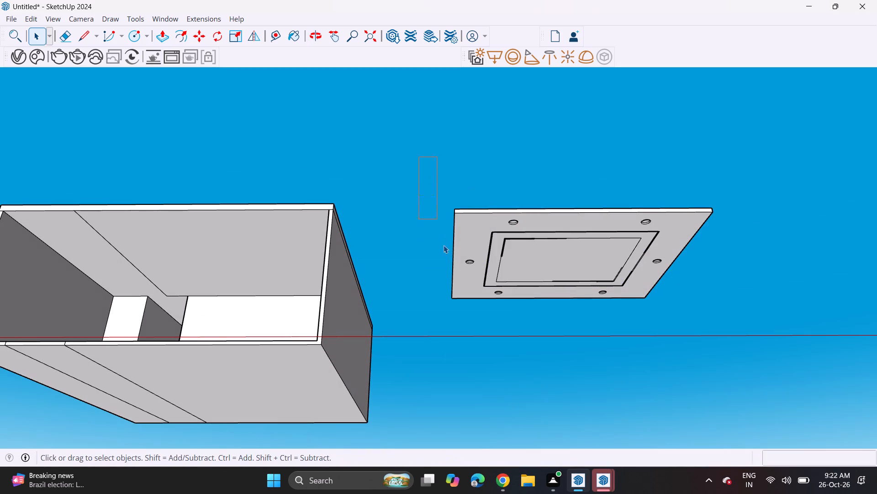
left_click_drag(444, 245, 745, 306)
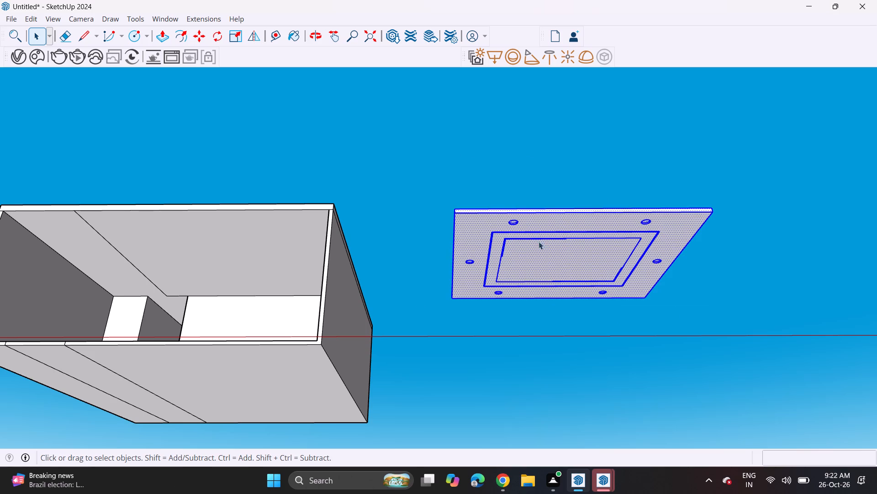
middle_click_drag(535, 247, 546, 329)
left_click(195, 43)
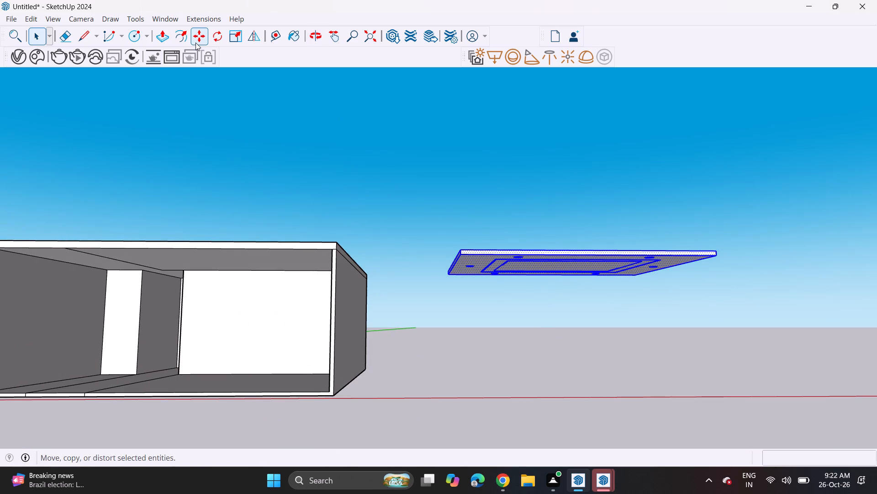
left_click(717, 250)
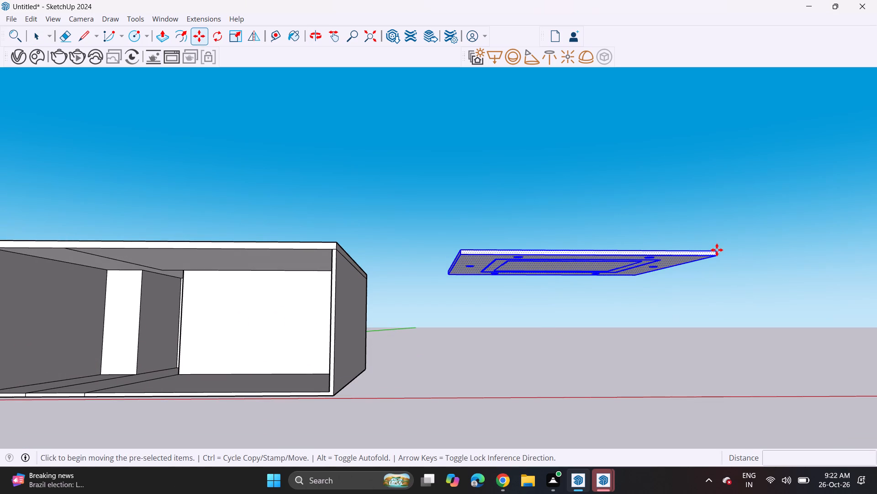
middle_click_drag(359, 255, 400, 269)
middle_click_drag(320, 266, 428, 273, "shift")
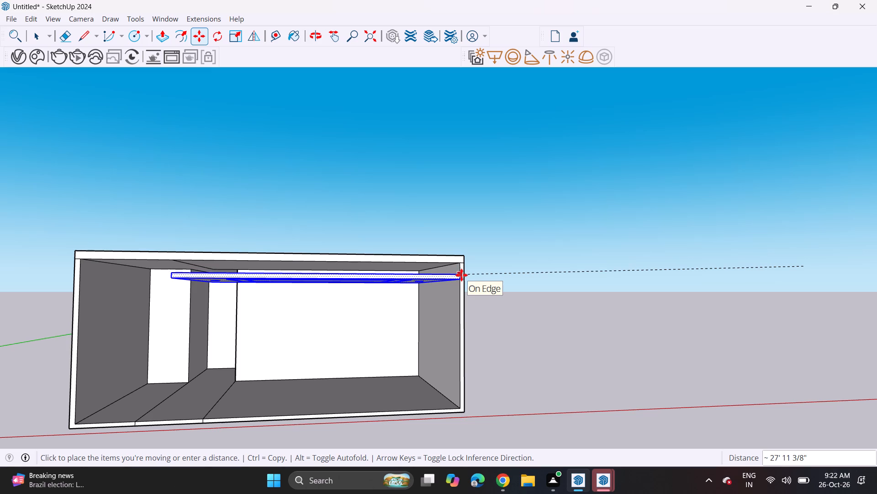
left_click(461, 275)
Push/Pull the false-ceiling panel's short end face about 5' 2 15/16" to meet the opposite side wall.
middle_click_drag(460, 310, 452, 256)
scroll(460, 310, "up", 1)
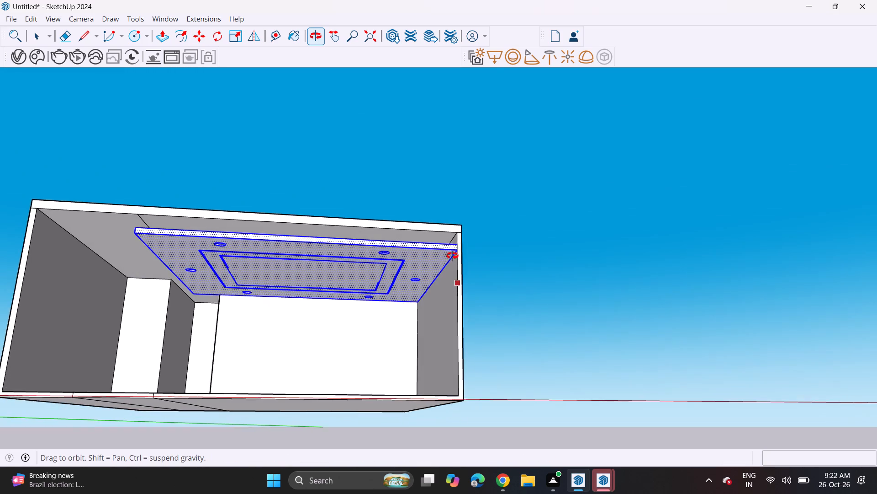
middle_click_drag(452, 256, 436, 274)
middle_click_drag(428, 285, 511, 281, "shift")
middle_click_drag(308, 281, 398, 313)
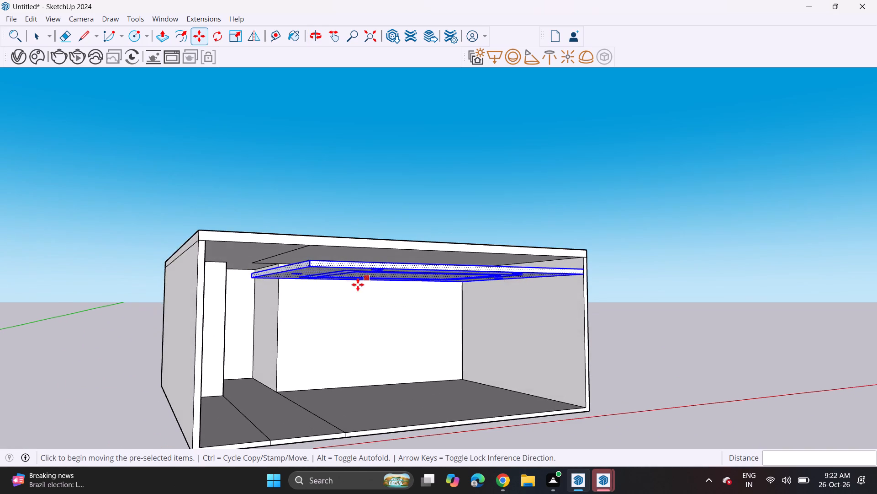
scroll(307, 288, "up", 6)
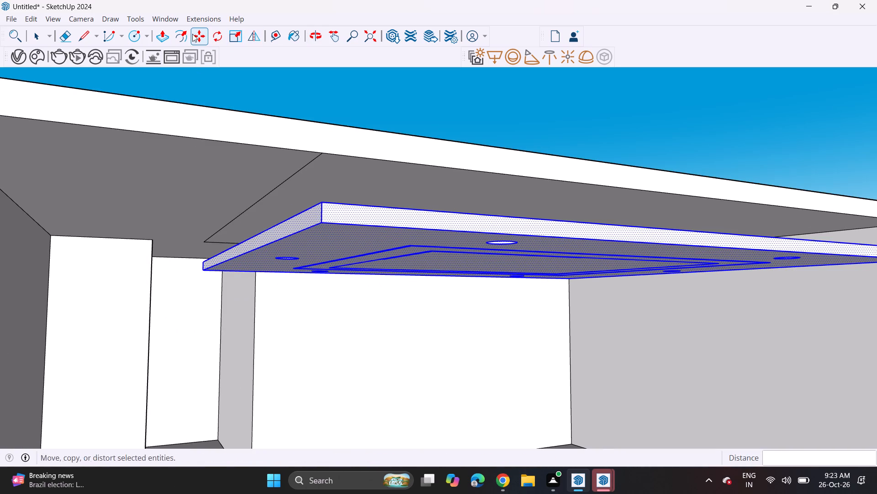
left_click(164, 42)
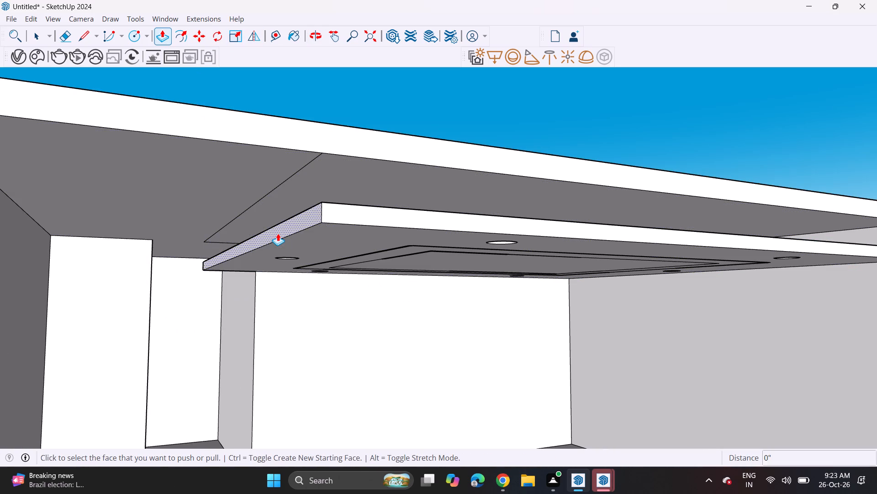
left_click(278, 233)
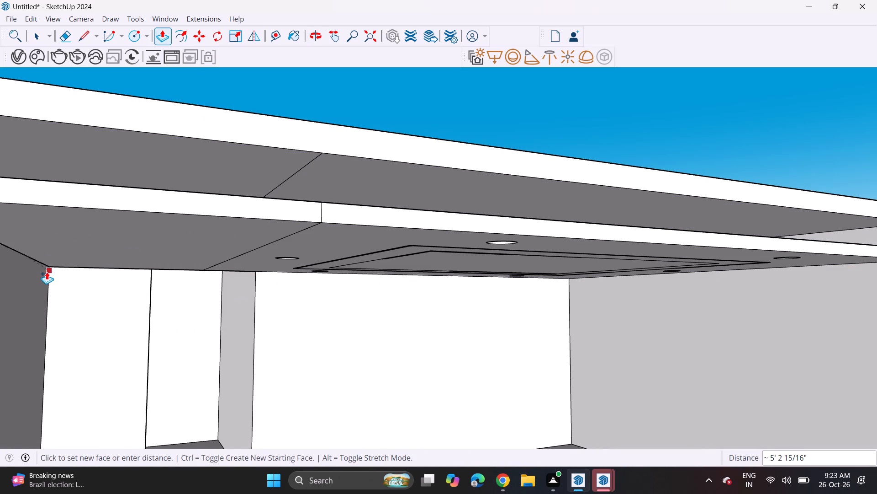
left_click(23, 288)
Draw two floor-to-ceiling rectangles on the back wall near the passage opening, about 3 5/16" and 3 1/16" wide and 8' 10 1/4" tall.
middle_click_drag(291, 298, 227, 268)
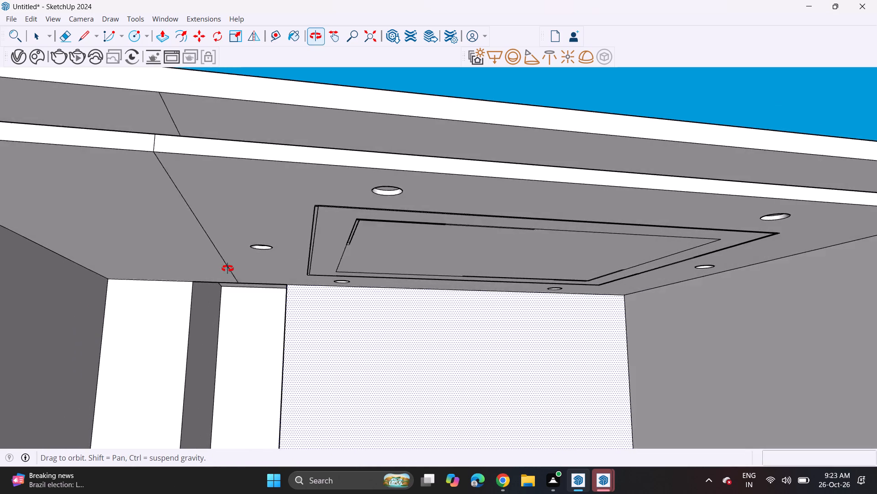
middle_click_drag(227, 268, 199, 258)
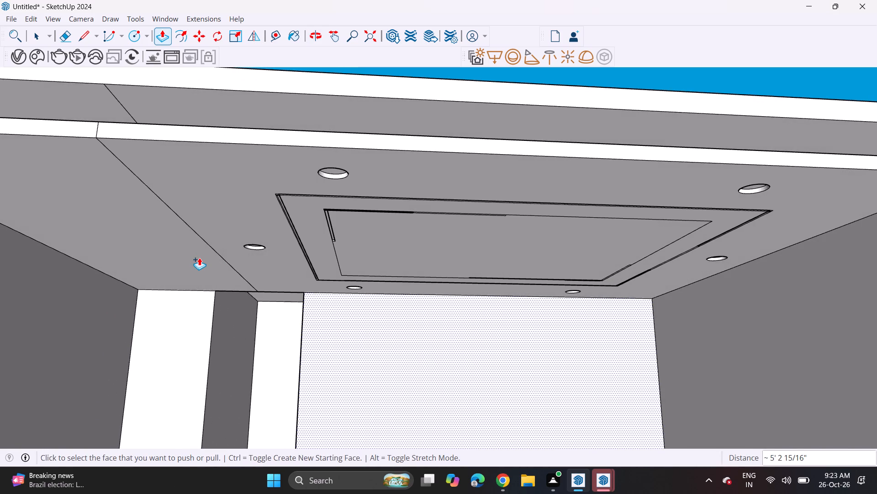
scroll(231, 265, "down", 5)
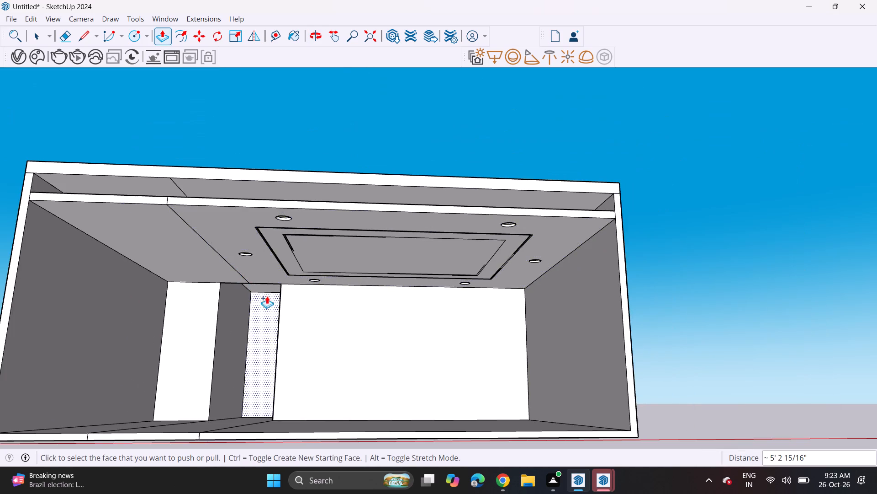
middle_click_drag(270, 296, 305, 243, "shift")
middle_click_drag(479, 190, 455, 200)
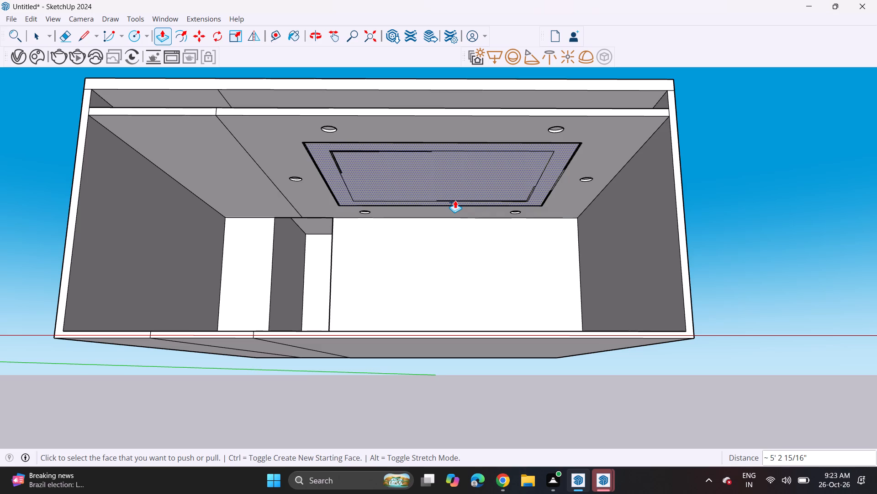
middle_click_drag(497, 229, 501, 237)
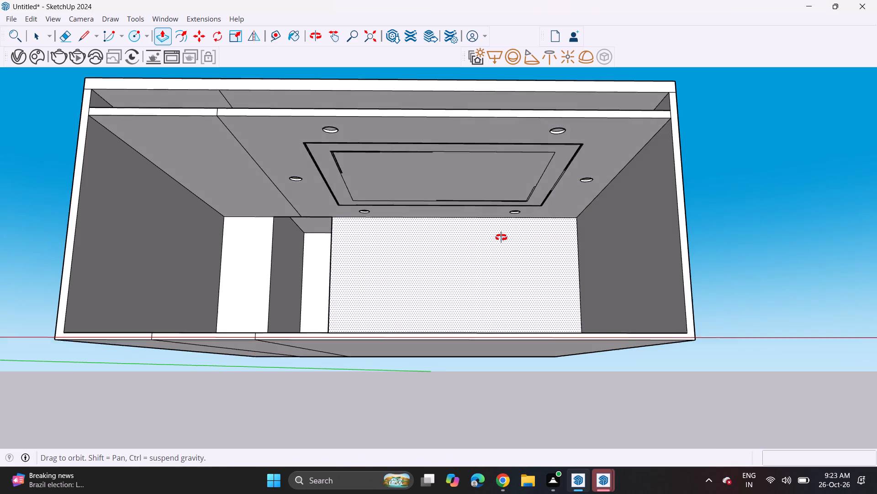
middle_click_drag(501, 237, 500, 253)
scroll(492, 253, "up", 3)
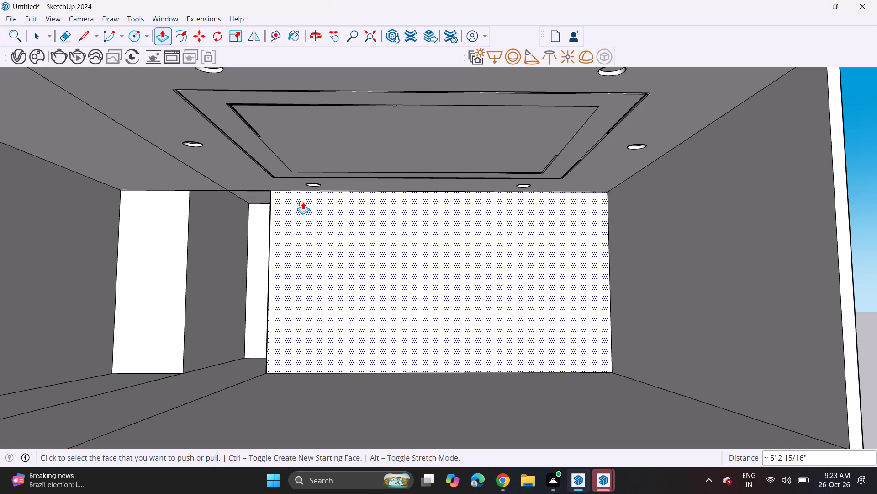
left_click(143, 36)
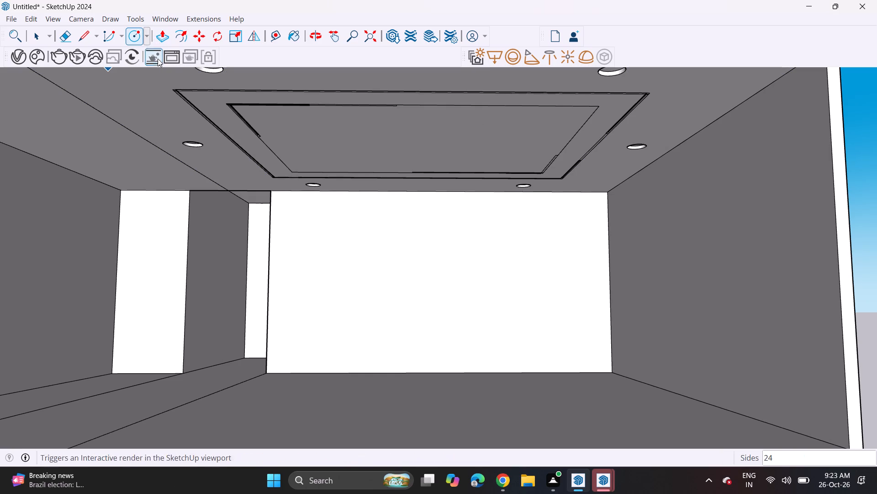
left_click(146, 41)
left_click(156, 50)
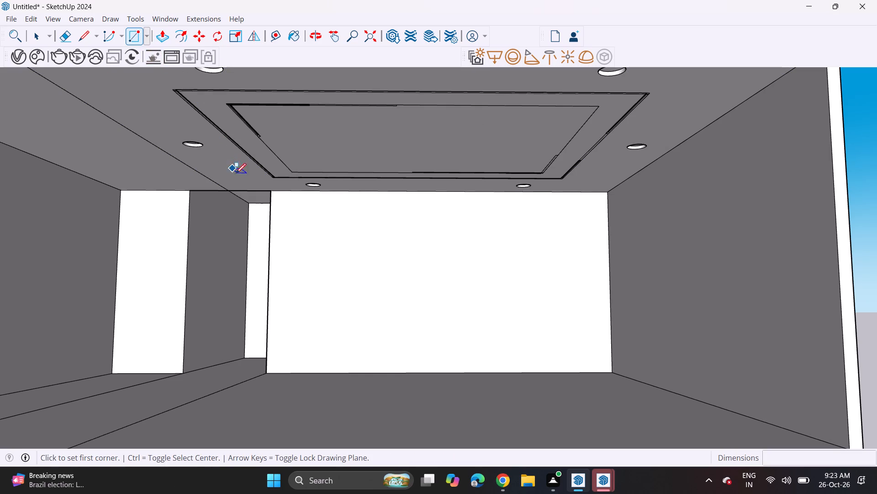
scroll(292, 375, "up", 4)
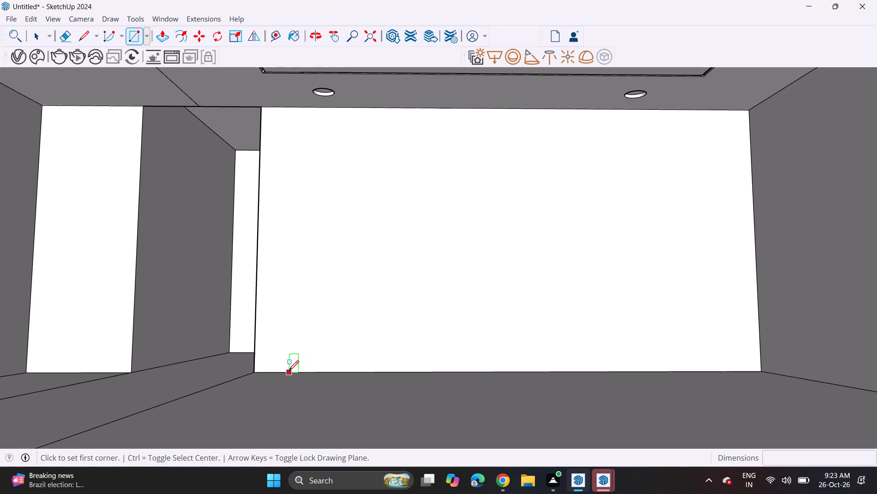
left_click(291, 370)
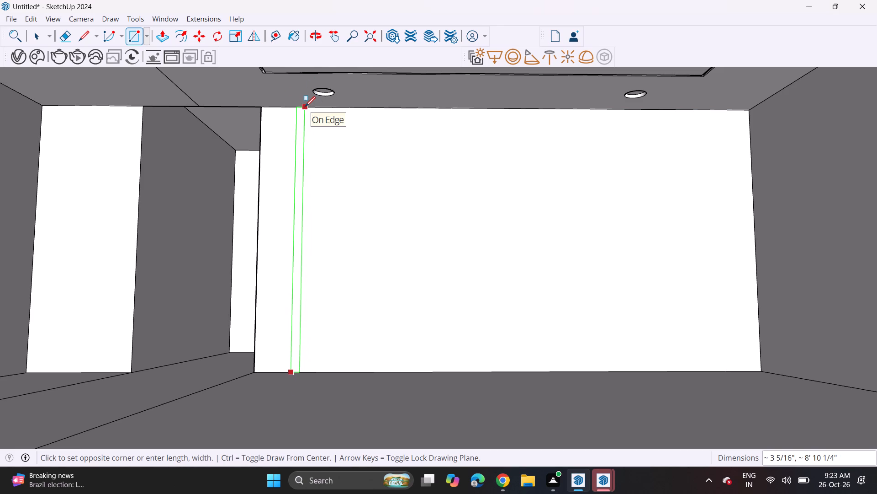
left_click(305, 107)
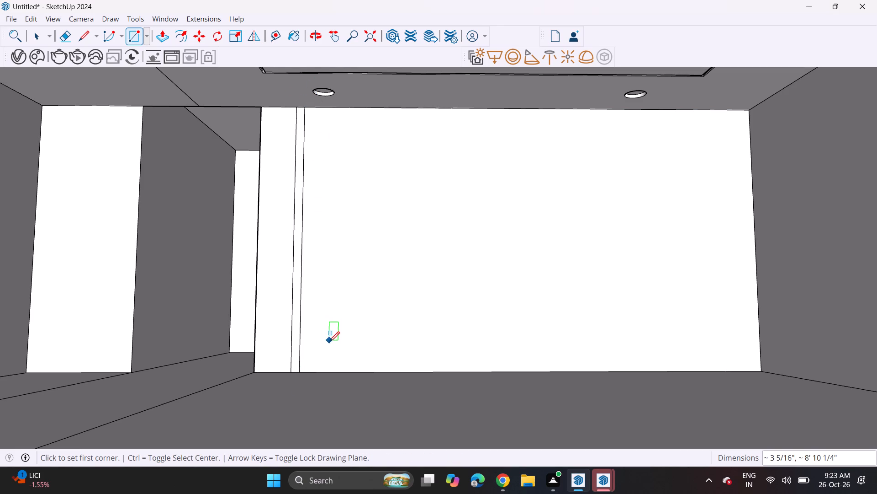
left_click(350, 372)
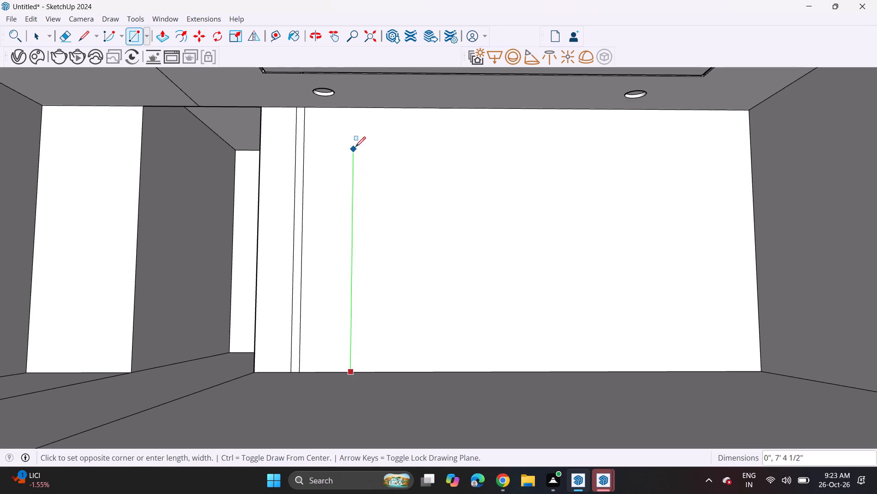
left_click(361, 108)
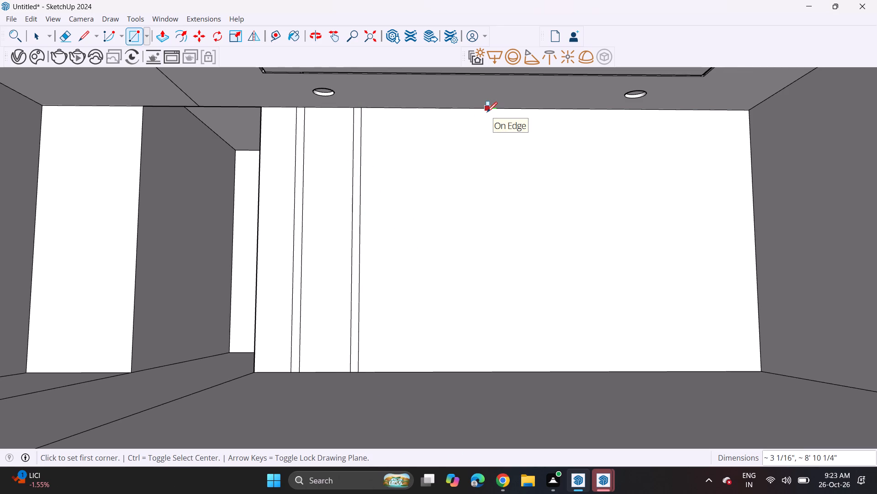
Draw a third floor-to-ceiling rectangle near the middle of the back wall, about 3 5/8" wide and 8' 10 1/4" tall.
middle_click_drag(529, 261, 521, 186, "shift")
middle_click_drag(520, 192, 518, 236)
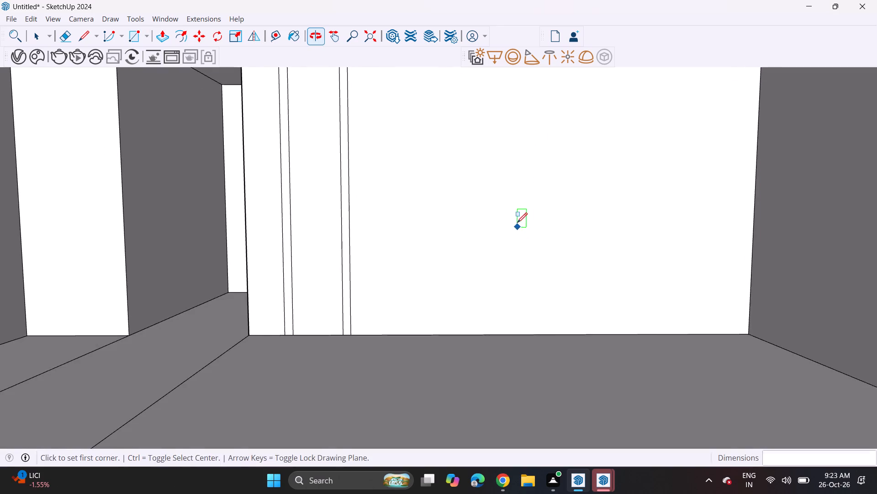
middle_click_drag(519, 223, 487, 268, "shift")
scroll(487, 268, "down", 2)
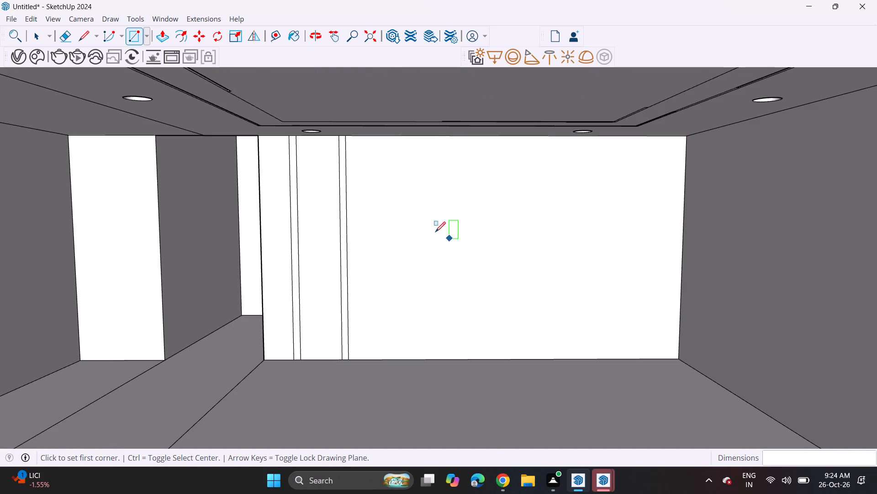
left_click(444, 137)
scroll(468, 345, "up", 7)
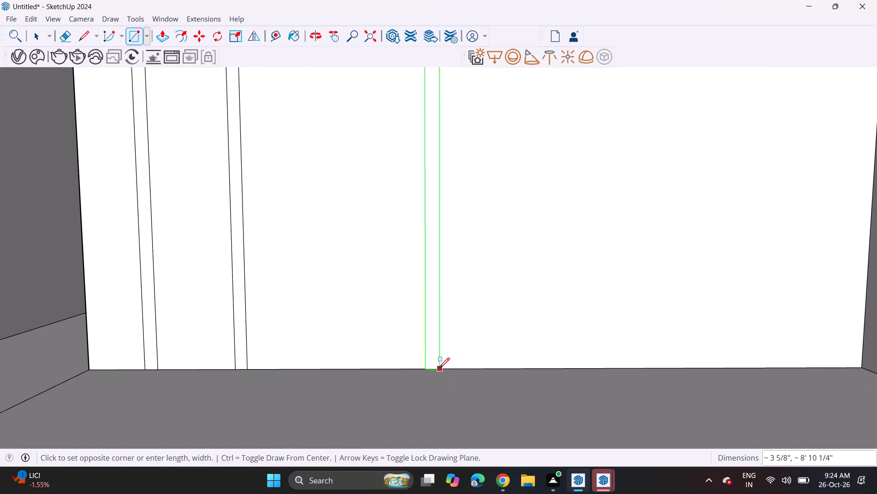
left_click(439, 368)
Copy the third vertical strip about 4 3/8" along the back wall's base, away from the passage, leaving a narrow gap between them.
key("space")
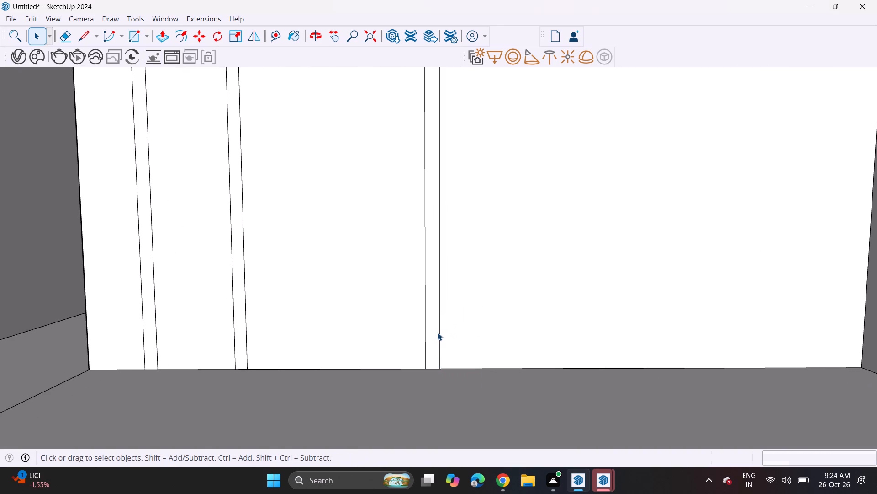
double_click(438, 333)
scroll(436, 355, "up", 6)
key("m")
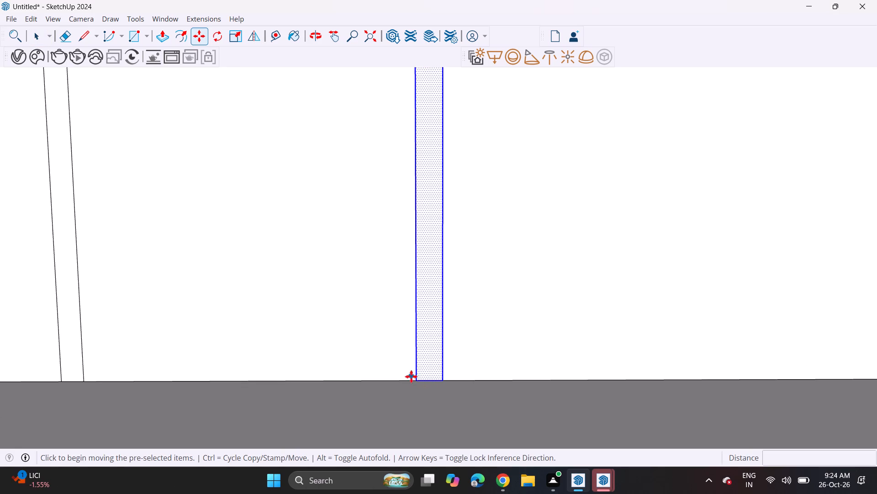
left_click(418, 380)
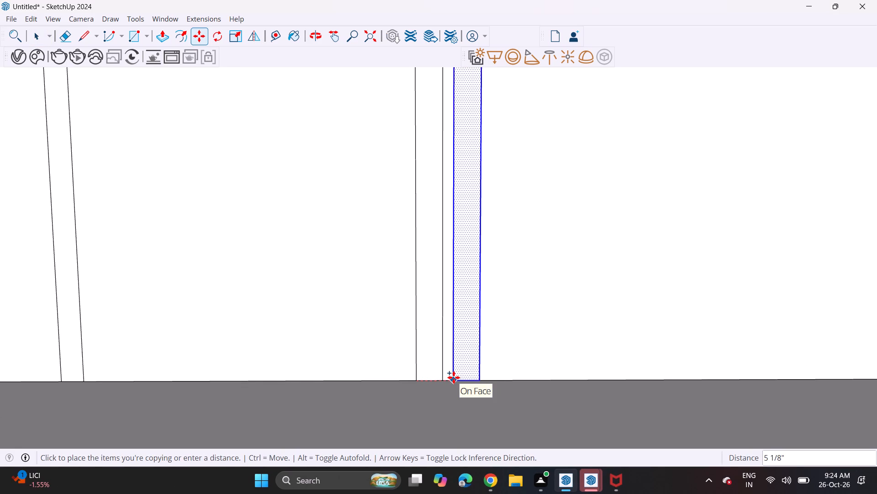
scroll(454, 377, "up", 2)
scroll(454, 377, "down", 1)
scroll(454, 377, "up", 9)
scroll(454, 377, "down", 1)
scroll(454, 377, "up", 3)
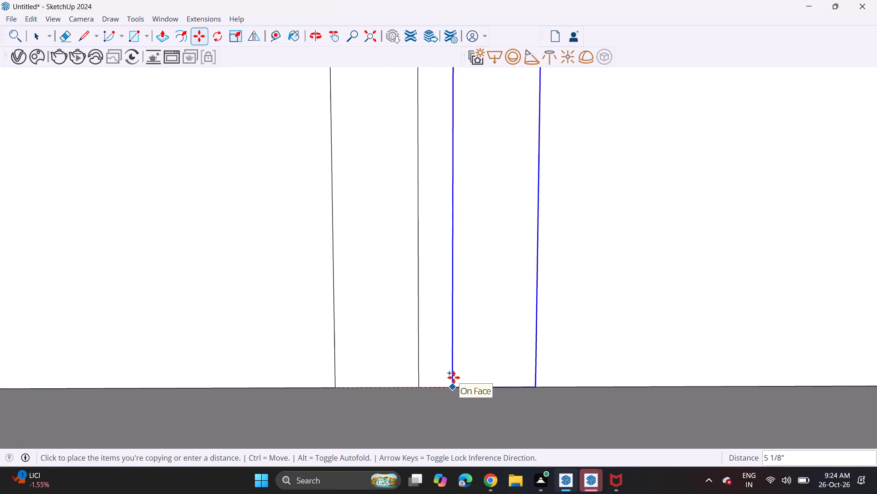
left_click(435, 388)
Add three more copies of the strip in a row along the back wall, each 4 3/8" from the previous one.
left_click(421, 390)
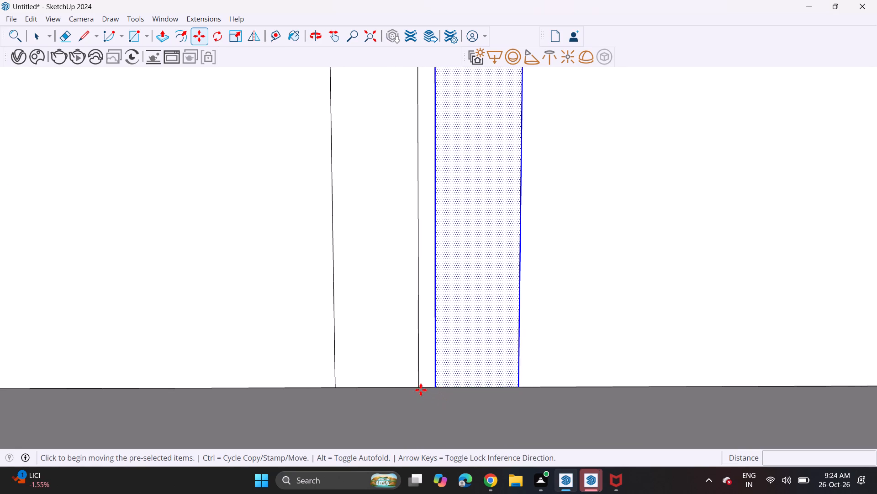
left_click(517, 389)
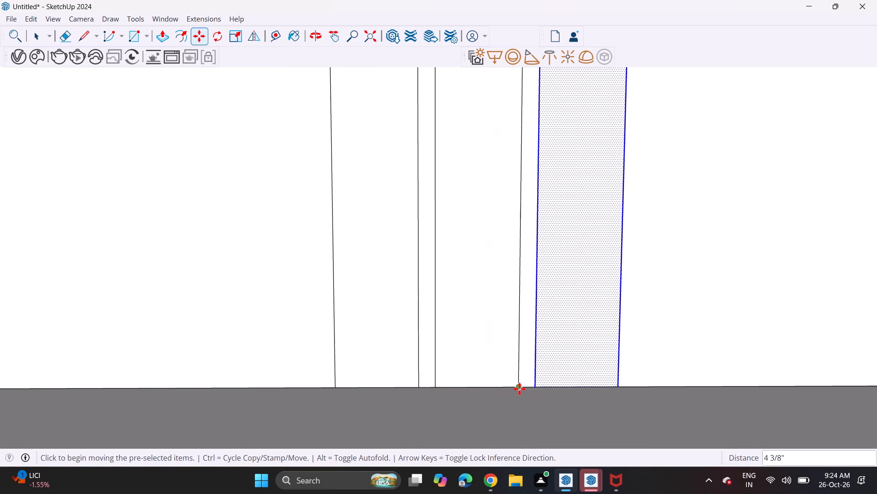
left_click(519, 388)
left_click(618, 384)
left_click(618, 388)
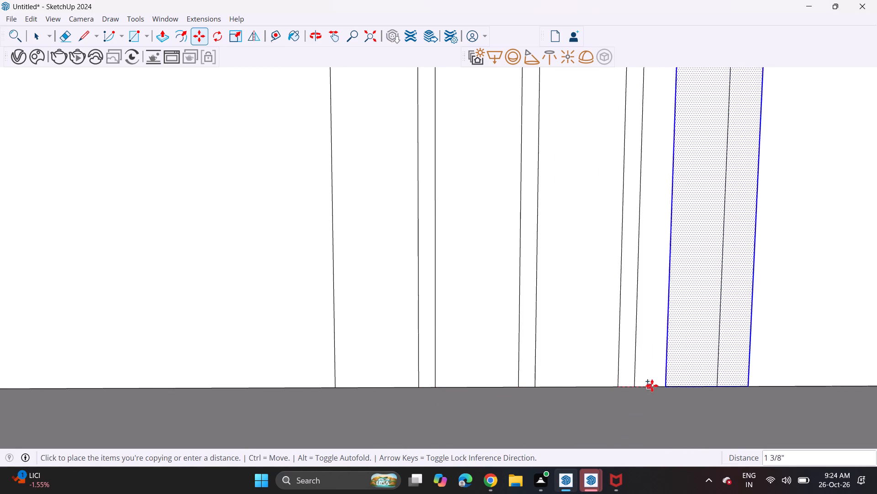
left_click(715, 384)
Continue the back-wall strip row with three further copies, each spaced 4 3/8" from the last along the floor edge.
middle_click_drag(720, 372, 457, 376)
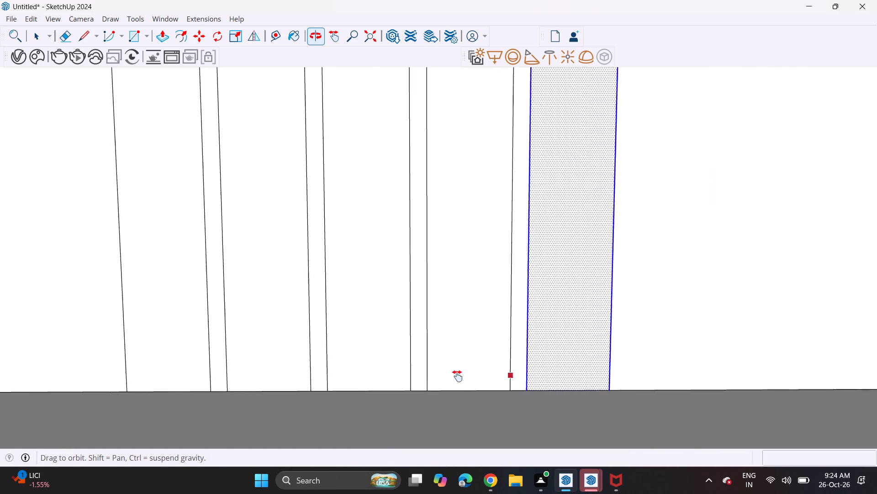
middle_click_drag(457, 376, 339, 361)
left_click(337, 377)
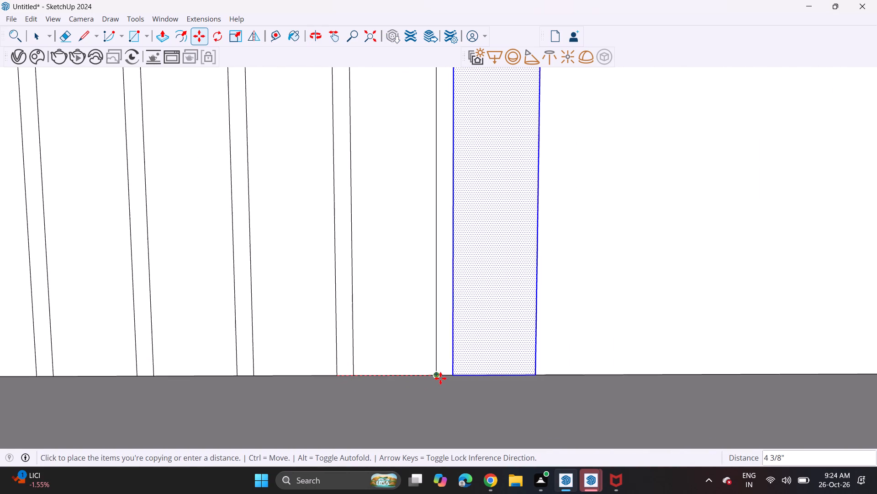
left_click(440, 378)
left_click(437, 375)
left_click(536, 374)
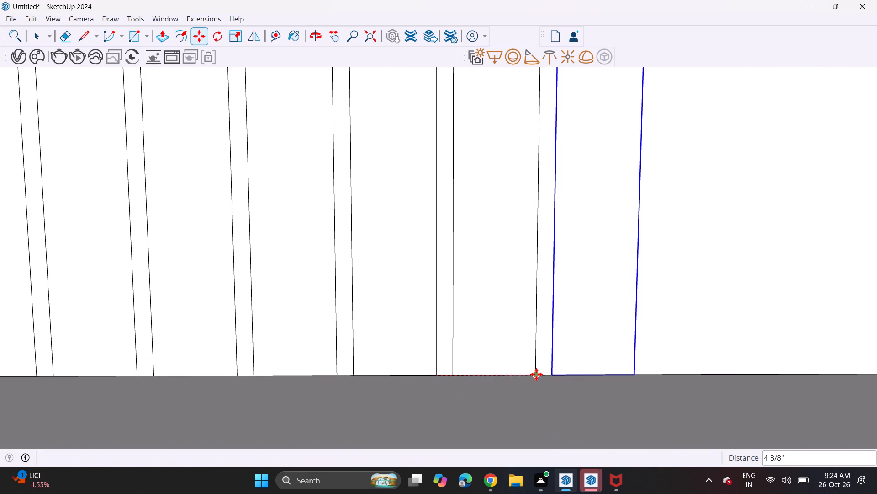
left_click(538, 377, "ctrl")
left_click(638, 374)
Extend the strip row toward the far side wall with another three copies at 4 3/8" spacing.
middle_click_drag(640, 365, 623, 364, "shift")
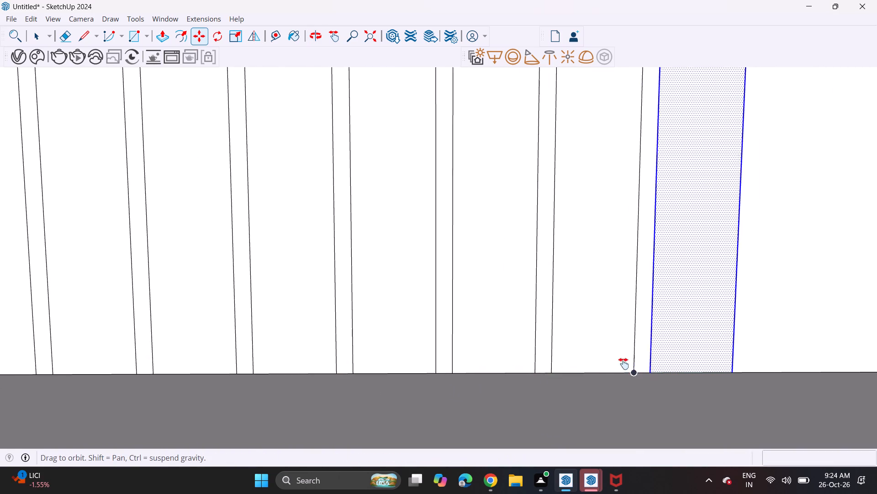
middle_click_drag(623, 364, 308, 349, "shift")
scroll(308, 349, "up", 1, "shift")
left_click(305, 364)
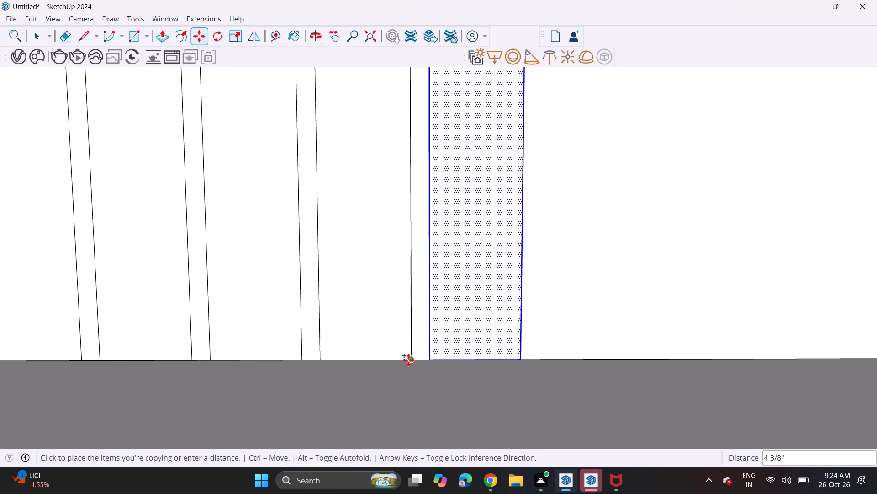
left_click(408, 360)
left_click(411, 362)
left_click(518, 360)
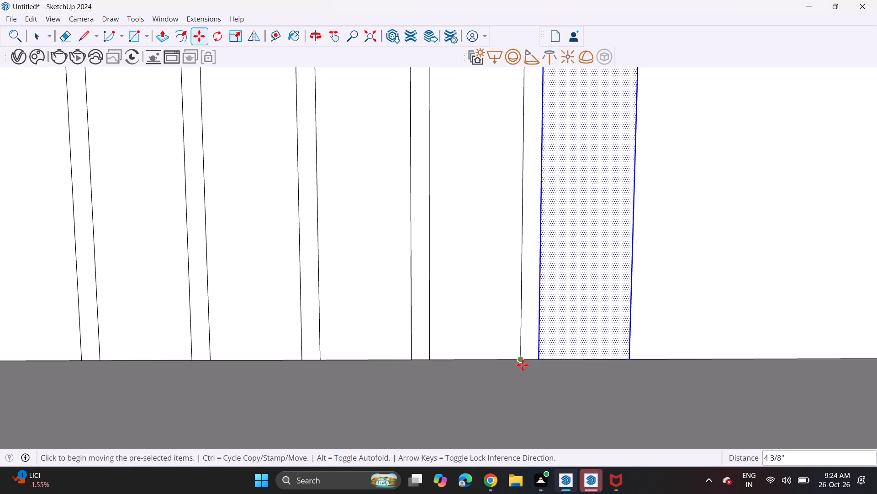
left_click(518, 359)
left_click(635, 359)
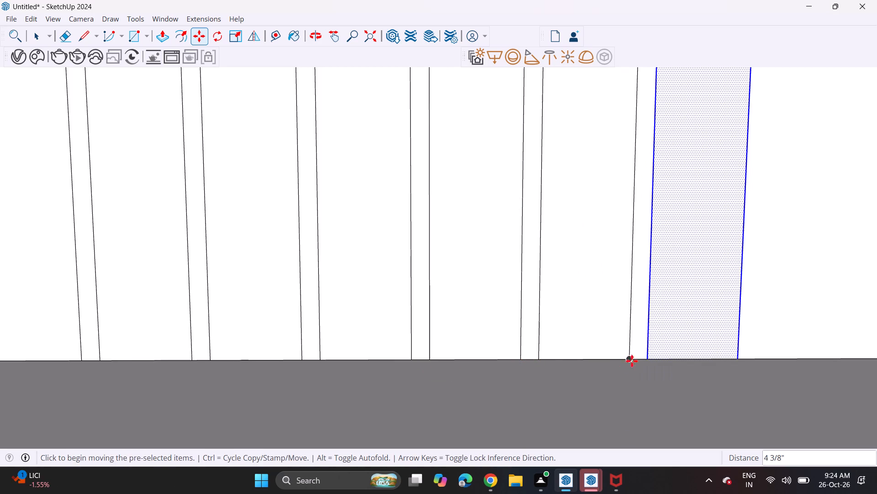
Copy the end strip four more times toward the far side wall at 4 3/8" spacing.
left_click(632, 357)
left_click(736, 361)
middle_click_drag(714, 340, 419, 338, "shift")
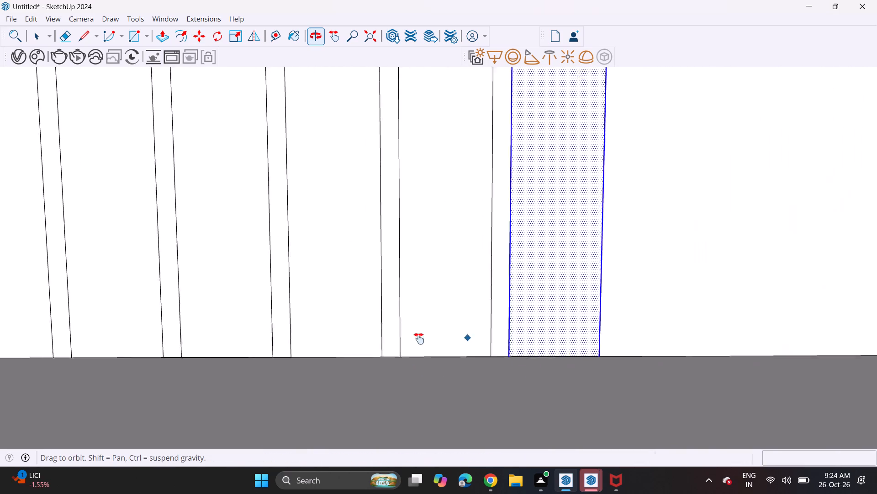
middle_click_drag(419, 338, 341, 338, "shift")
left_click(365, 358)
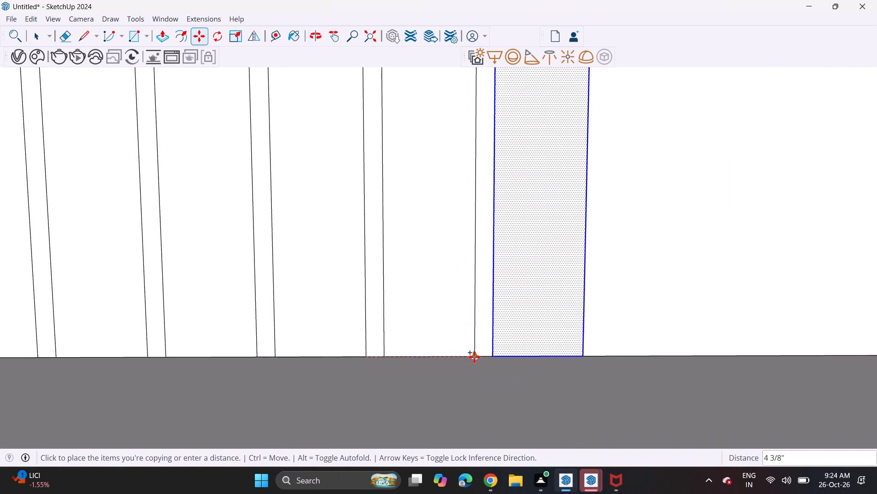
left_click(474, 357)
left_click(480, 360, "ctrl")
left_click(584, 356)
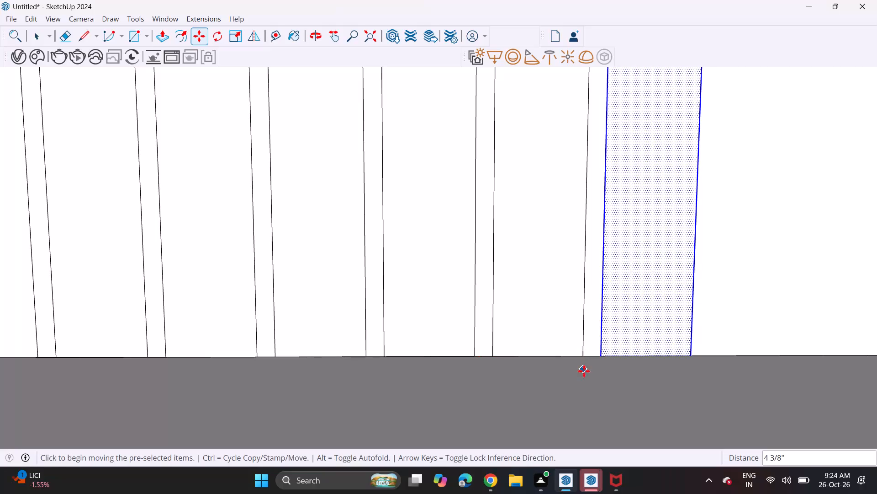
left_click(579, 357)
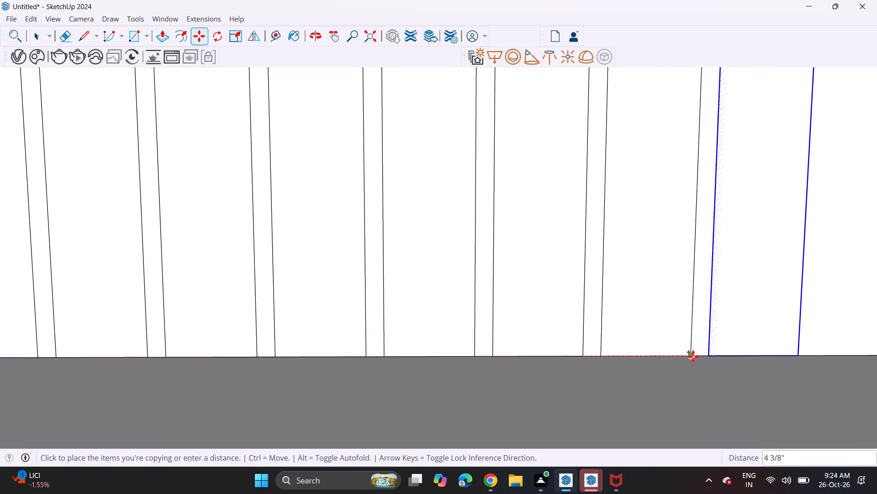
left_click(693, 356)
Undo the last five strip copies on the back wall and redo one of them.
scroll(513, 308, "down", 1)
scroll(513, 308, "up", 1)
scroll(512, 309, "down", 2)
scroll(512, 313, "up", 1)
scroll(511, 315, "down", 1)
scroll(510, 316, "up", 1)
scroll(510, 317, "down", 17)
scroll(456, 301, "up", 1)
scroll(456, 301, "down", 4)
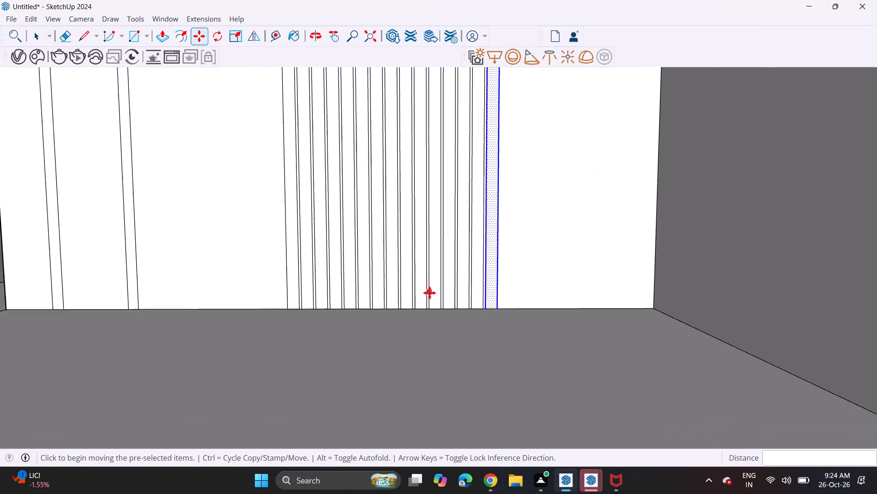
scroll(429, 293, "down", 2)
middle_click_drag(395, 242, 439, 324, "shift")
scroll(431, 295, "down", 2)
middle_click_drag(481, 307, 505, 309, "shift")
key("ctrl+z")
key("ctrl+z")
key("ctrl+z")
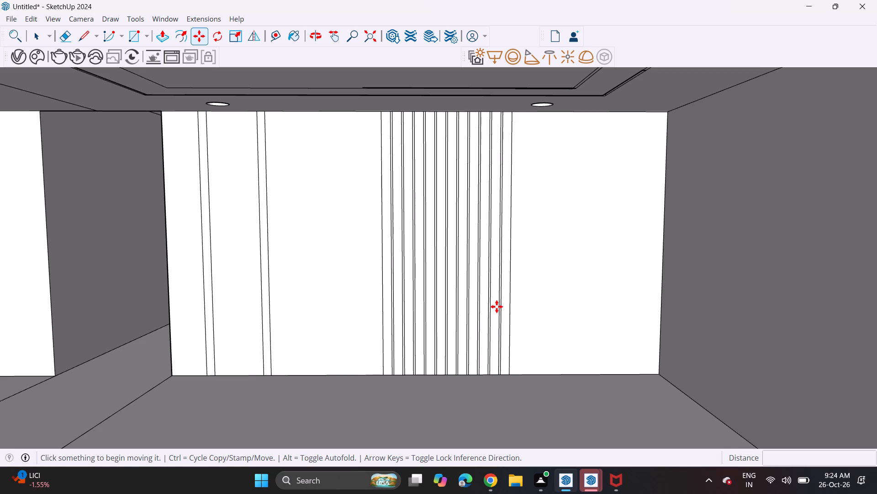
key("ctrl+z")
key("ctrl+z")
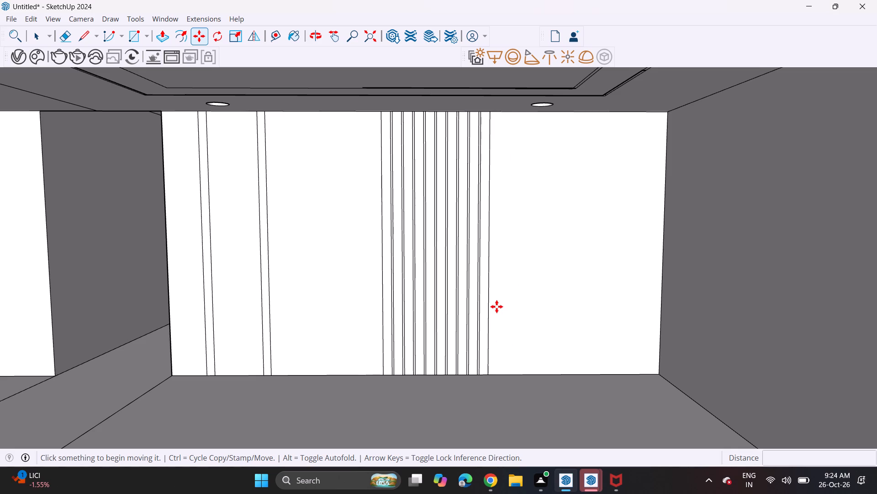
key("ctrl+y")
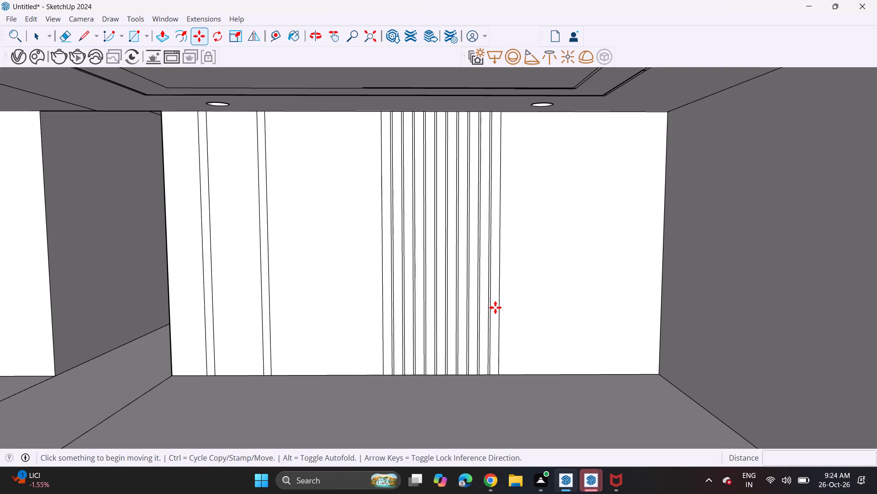
Draw two vertical lines up from the floor on the blank wall beside the strips, about 4' 6" and 6' 5" tall.
key("space")
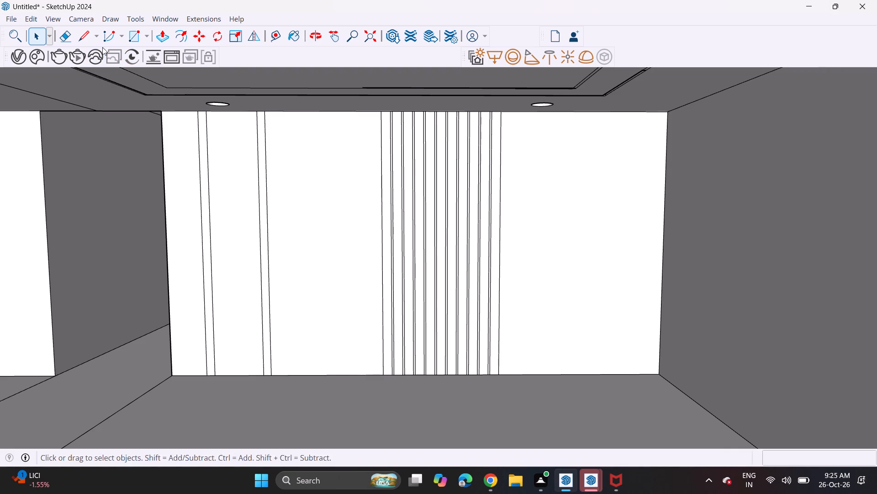
left_click(89, 38)
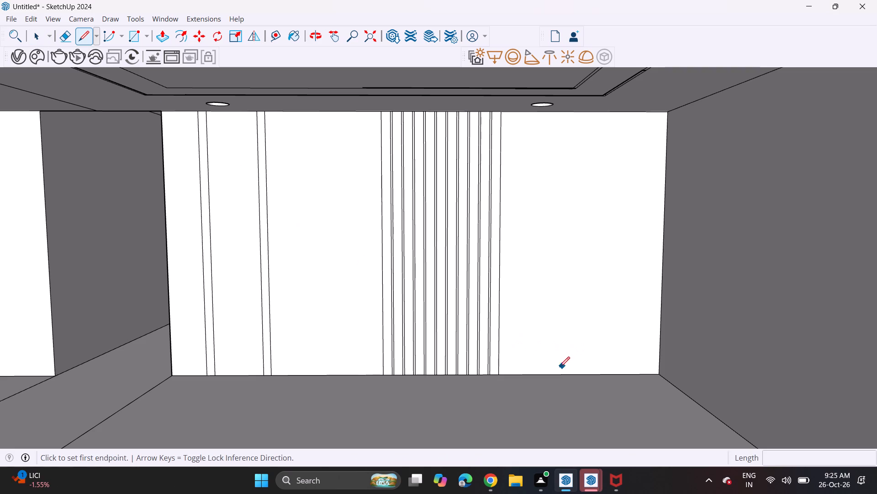
left_click(529, 374)
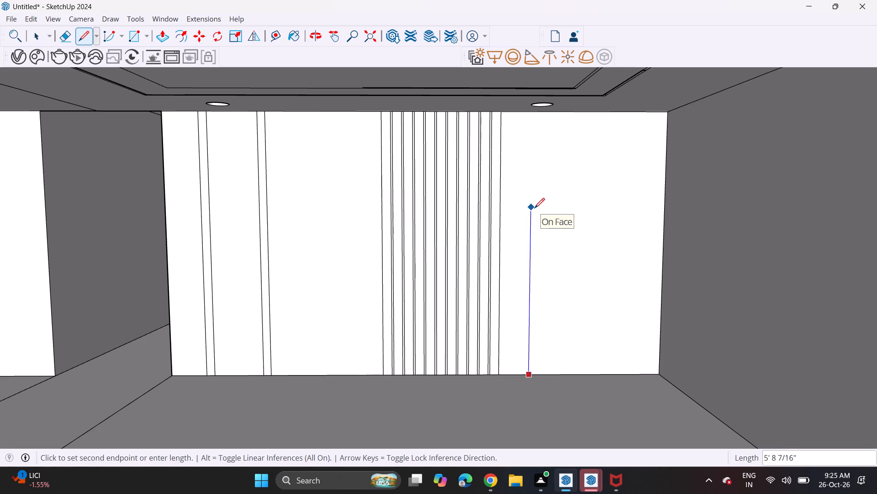
left_click(532, 241)
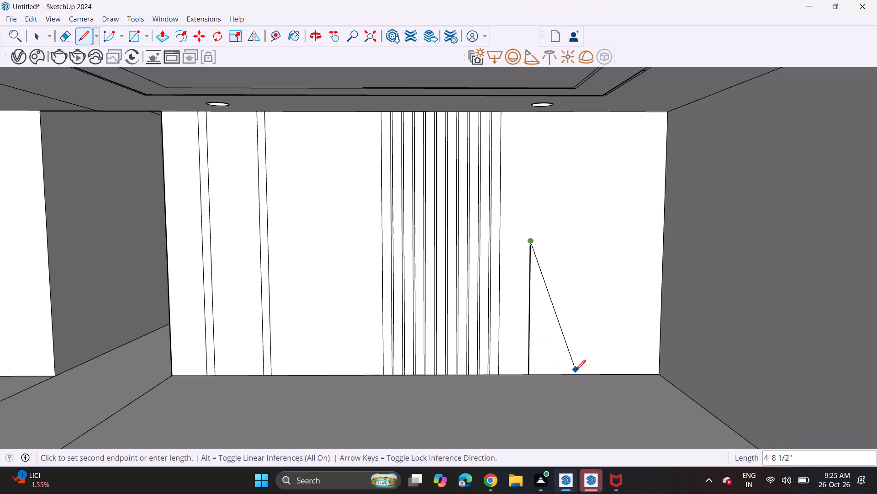
key("Escape")
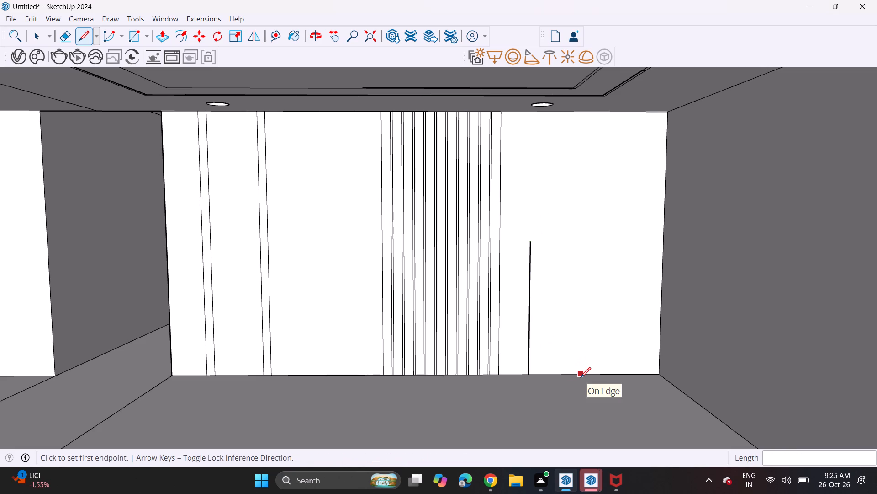
left_click(576, 376)
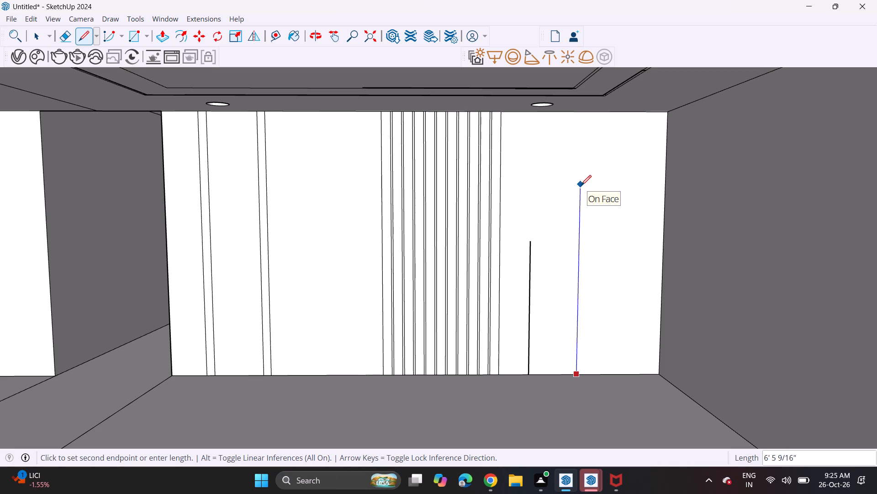
left_click(581, 185)
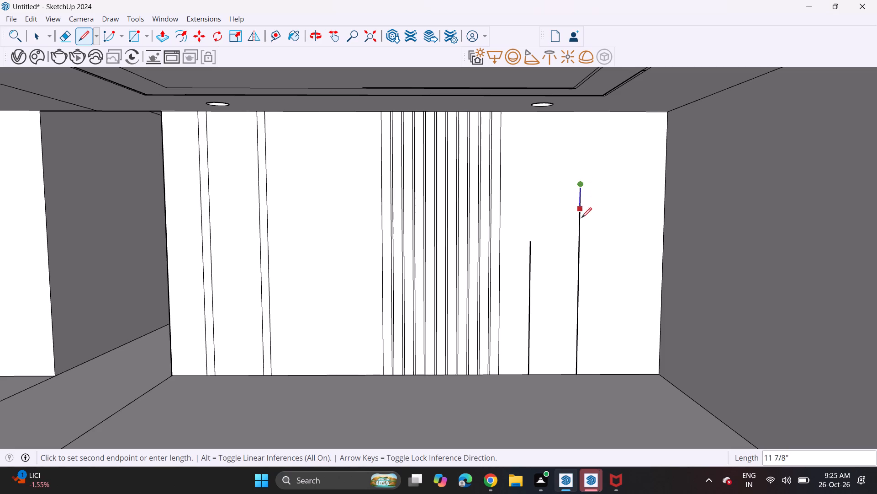
key("space")
Draw a half-circle 2 Point Arc from the shorter vertical line's top across to a strip edge, with a bulge of about 1' 4 3/4".
left_click(144, 37)
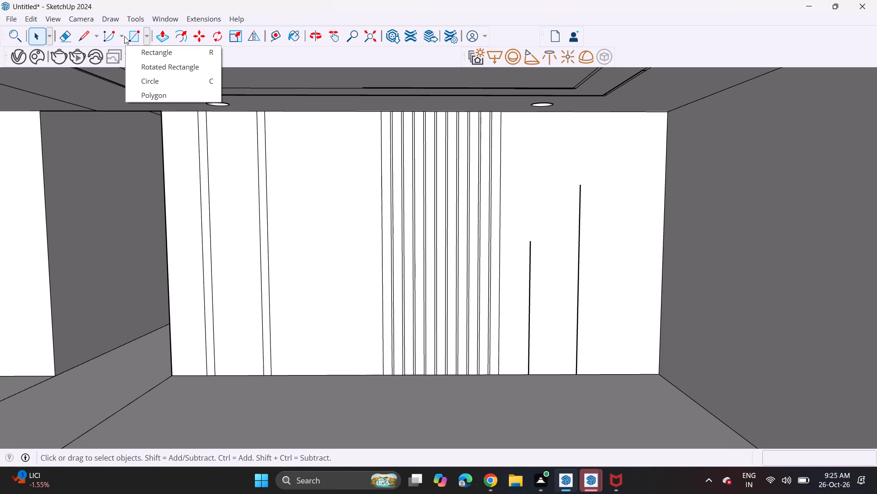
left_click(125, 36)
left_click(121, 39)
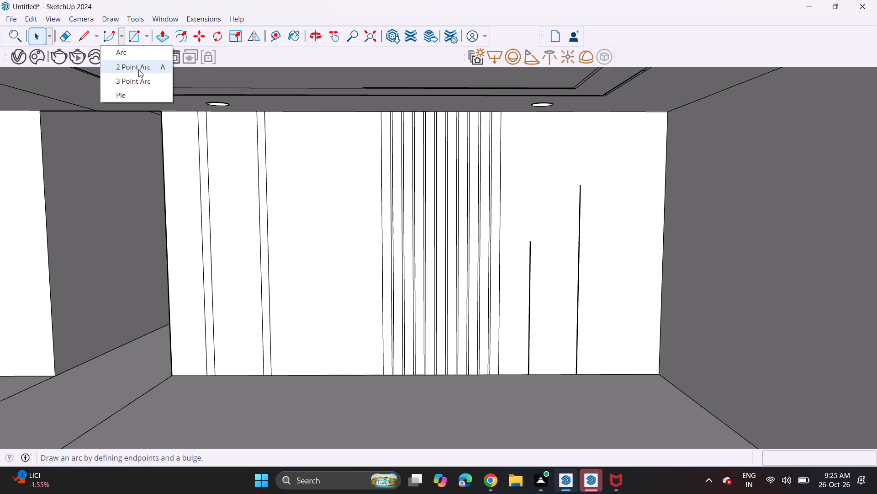
left_click(138, 70)
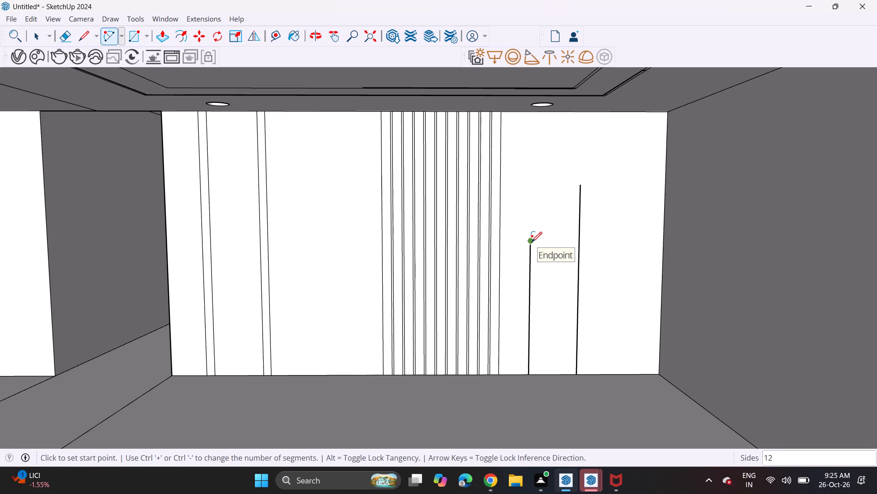
left_click(532, 242)
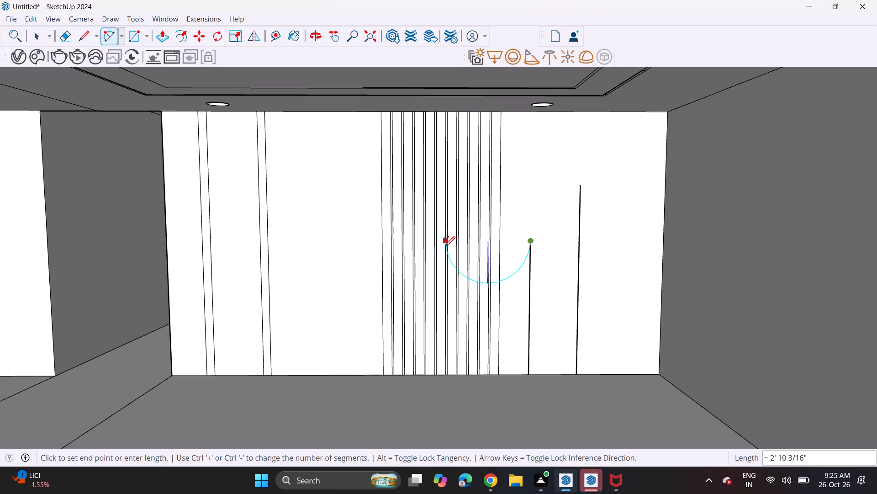
scroll(447, 244, "up", 7)
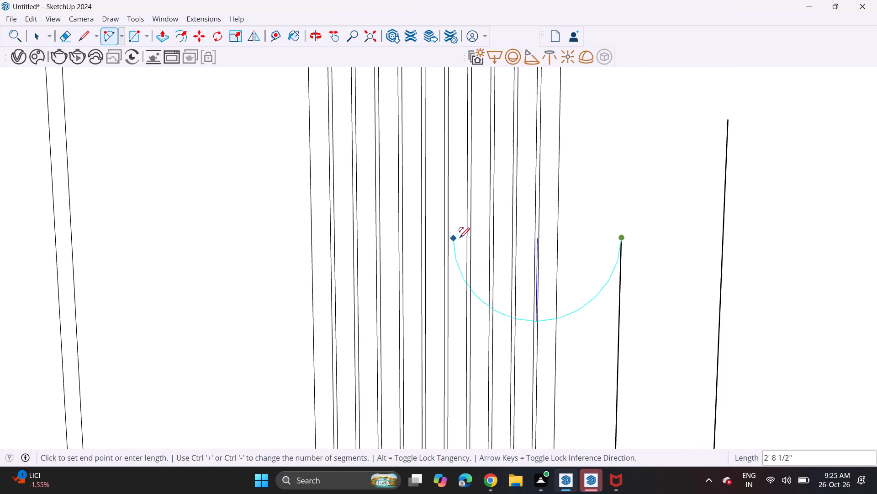
left_click(450, 238)
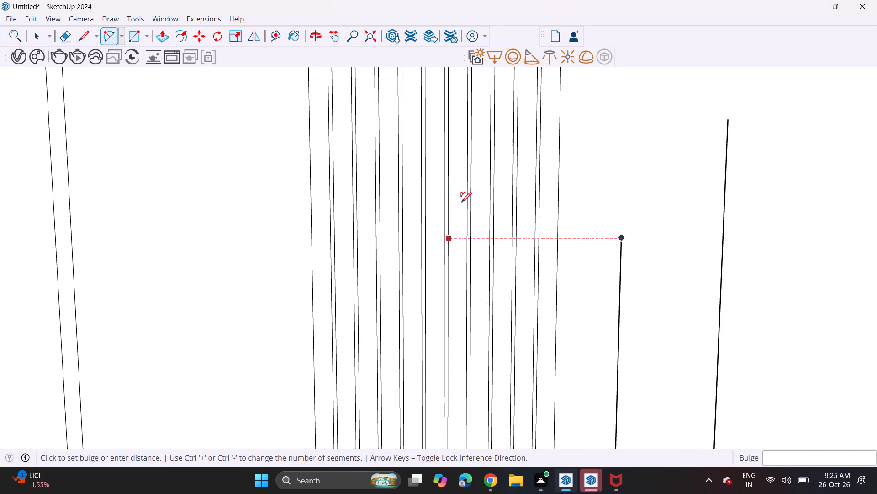
left_click(489, 151)
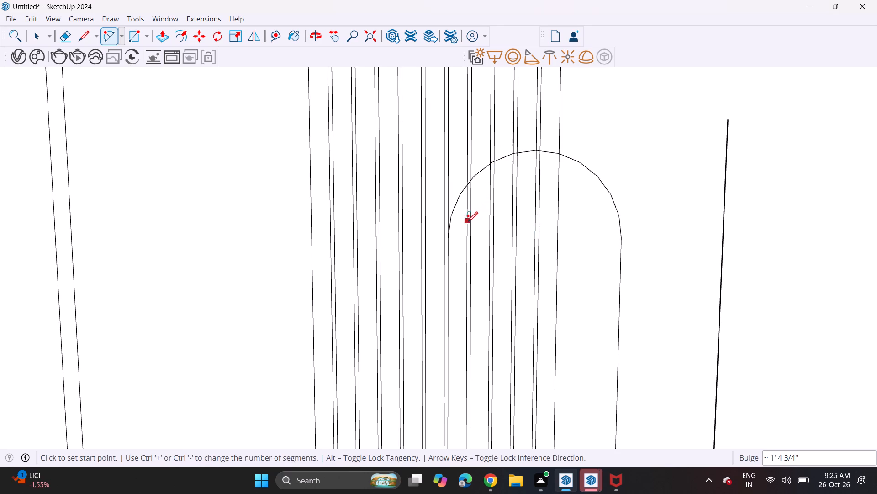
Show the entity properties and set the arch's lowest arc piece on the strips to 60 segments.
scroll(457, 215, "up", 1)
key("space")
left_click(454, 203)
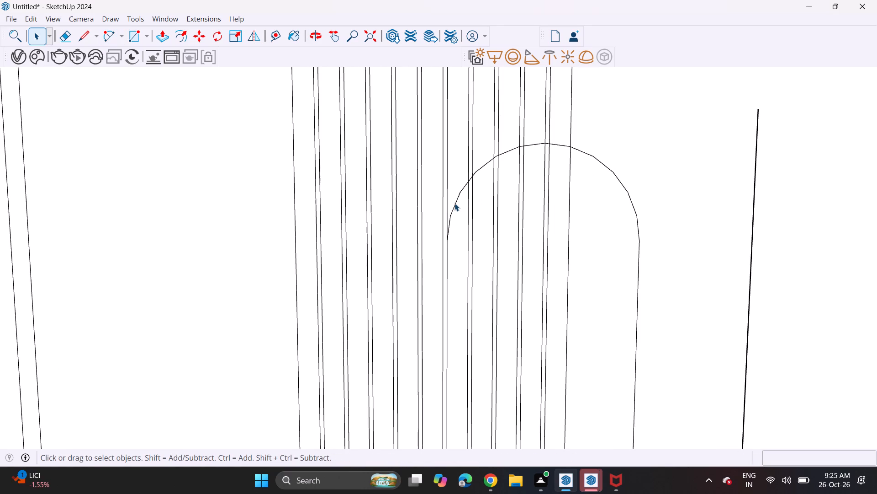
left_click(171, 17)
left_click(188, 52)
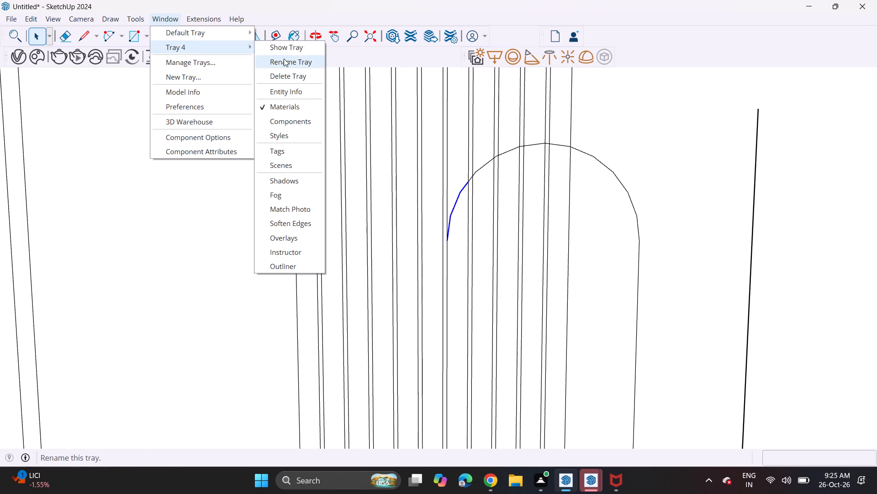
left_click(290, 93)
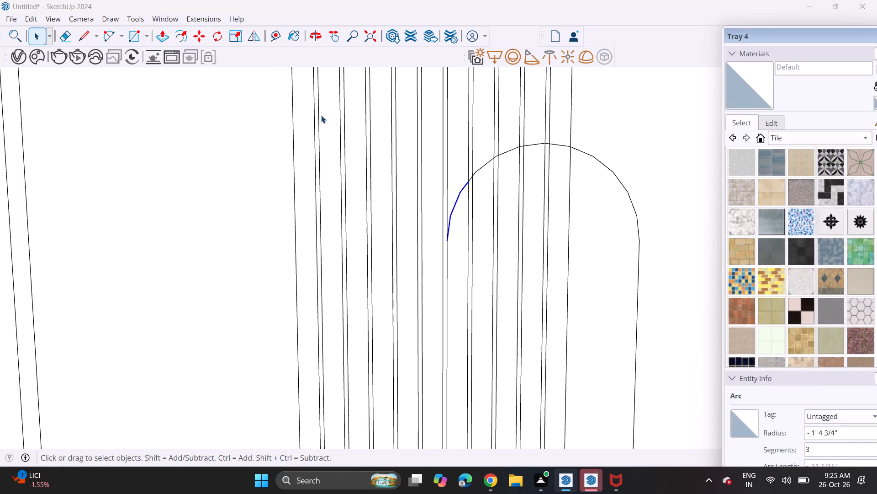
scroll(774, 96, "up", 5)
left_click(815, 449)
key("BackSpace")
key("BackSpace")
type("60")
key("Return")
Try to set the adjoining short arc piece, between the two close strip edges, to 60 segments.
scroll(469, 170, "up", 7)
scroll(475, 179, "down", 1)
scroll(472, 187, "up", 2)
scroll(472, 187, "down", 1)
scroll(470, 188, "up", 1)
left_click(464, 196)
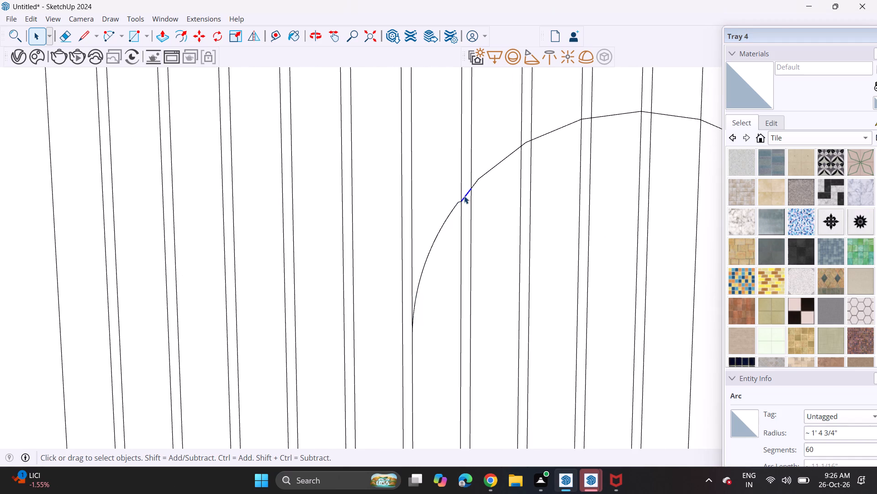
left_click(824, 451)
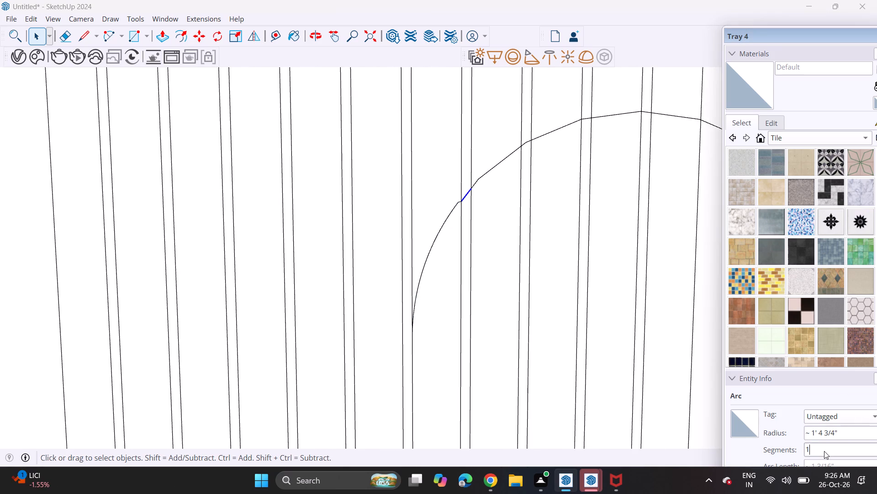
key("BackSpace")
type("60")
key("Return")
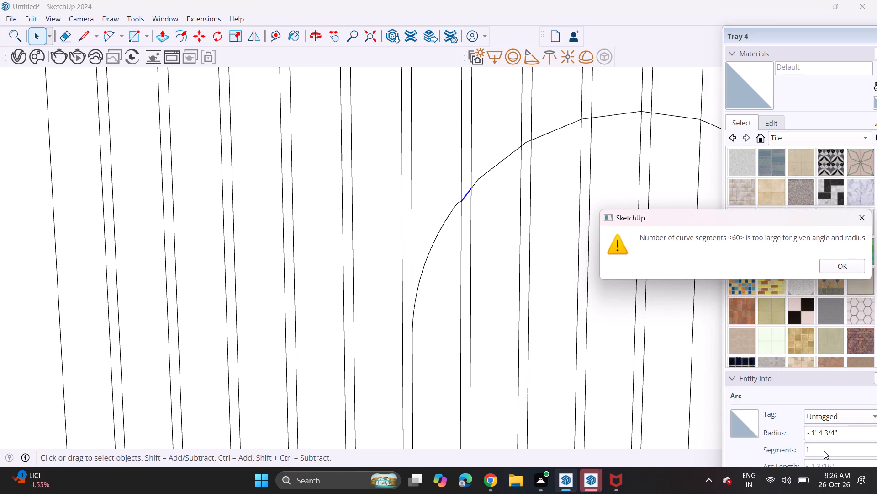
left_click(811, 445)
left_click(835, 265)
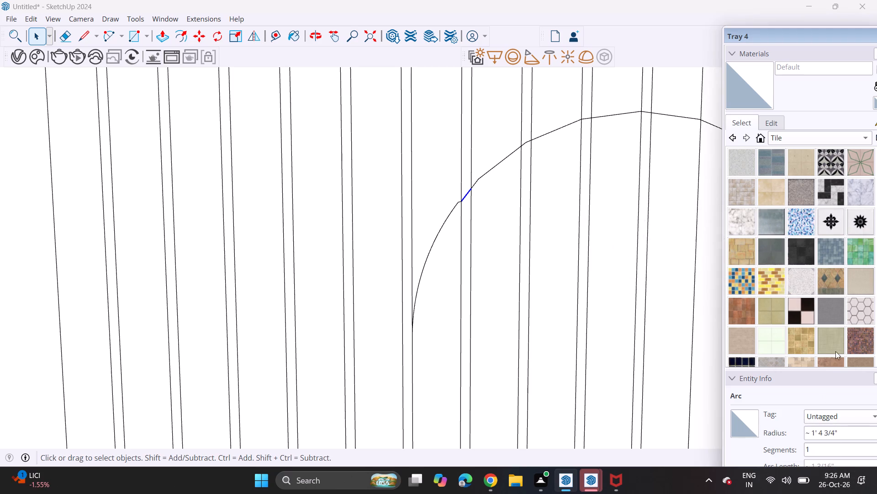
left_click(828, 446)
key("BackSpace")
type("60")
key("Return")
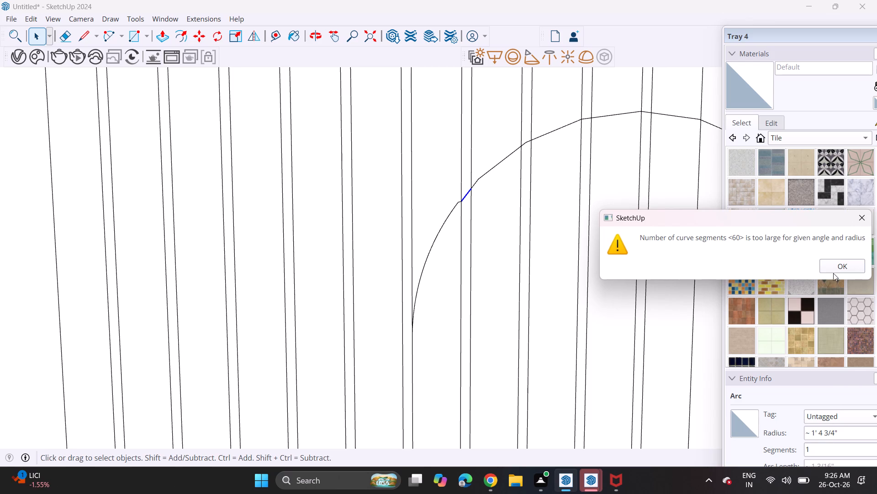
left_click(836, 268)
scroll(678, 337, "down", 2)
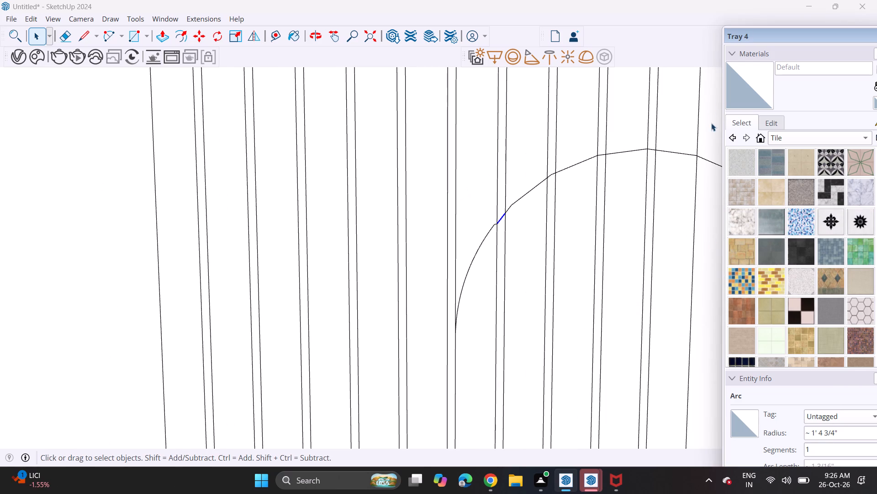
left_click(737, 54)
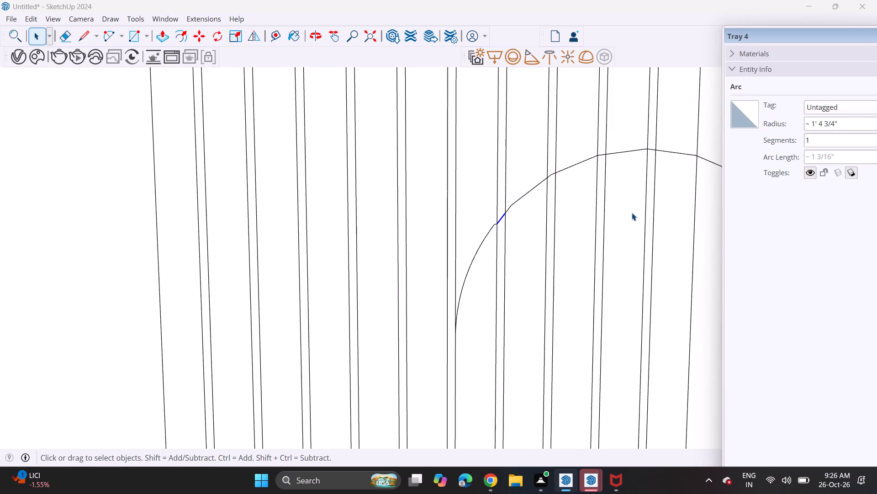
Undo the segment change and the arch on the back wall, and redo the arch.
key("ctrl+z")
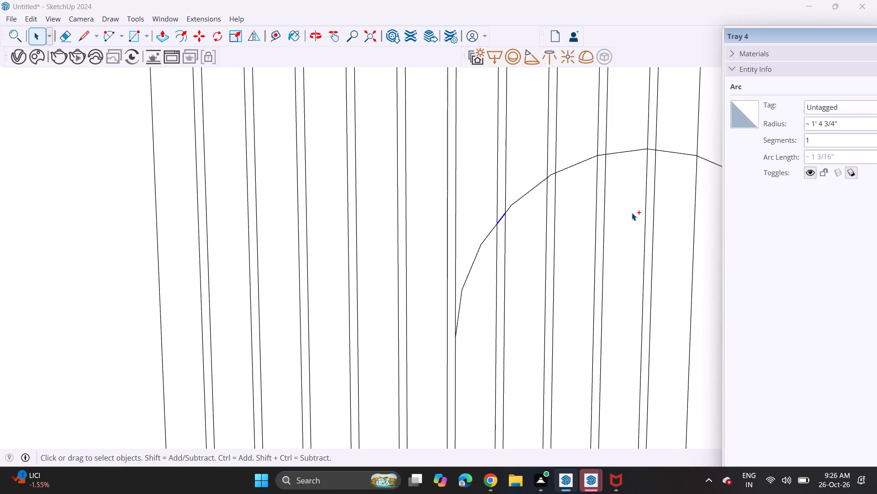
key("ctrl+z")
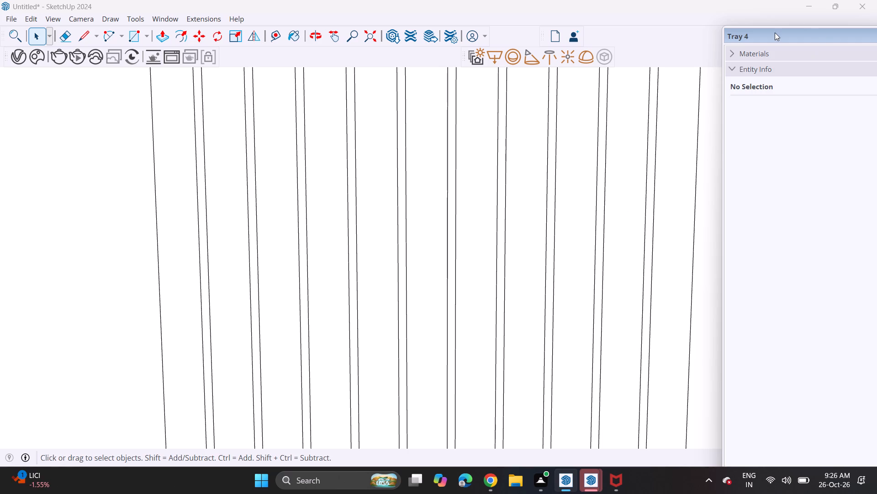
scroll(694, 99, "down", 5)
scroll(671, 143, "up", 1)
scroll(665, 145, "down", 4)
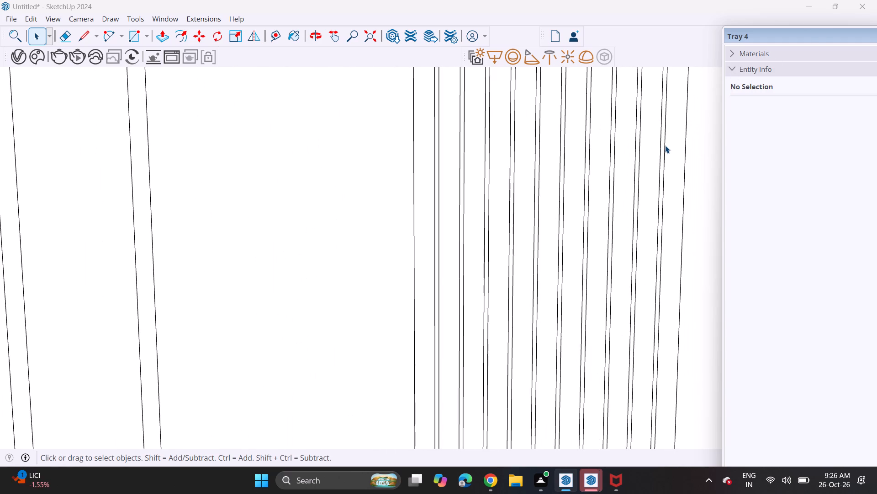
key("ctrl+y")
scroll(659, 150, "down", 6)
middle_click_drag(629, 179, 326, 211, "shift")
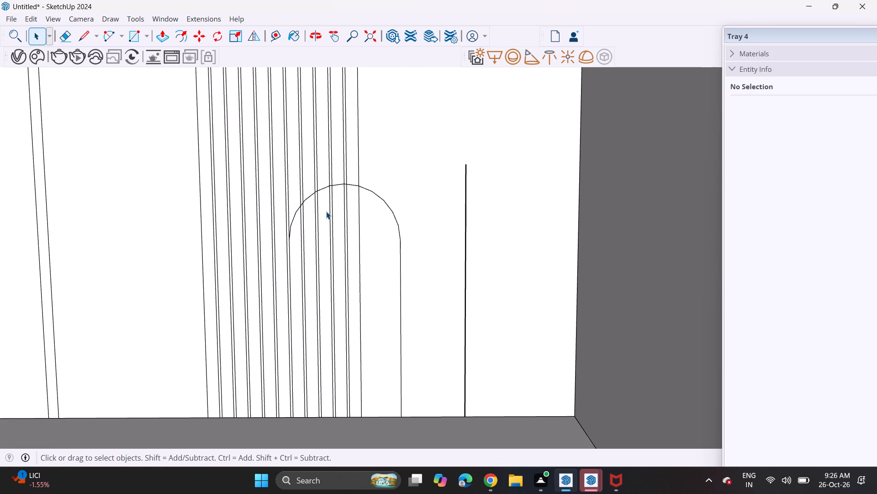
Draw a second, taller arch with the 2 Point Arc, spanning from above the smaller arch's crown to the taller vertical line.
left_click(144, 38)
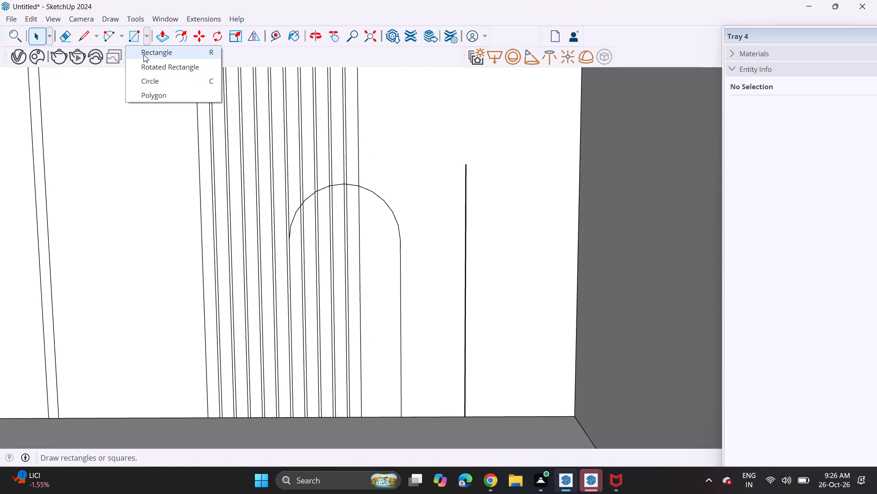
left_click(107, 36)
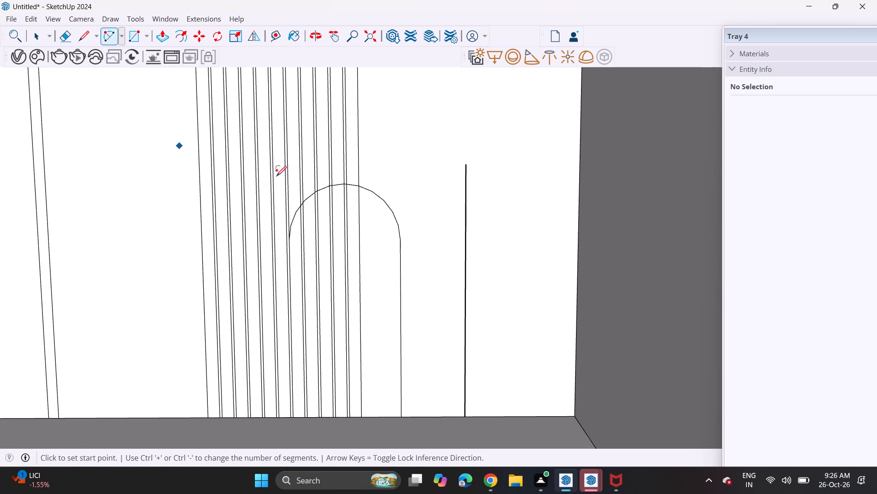
left_click(343, 183)
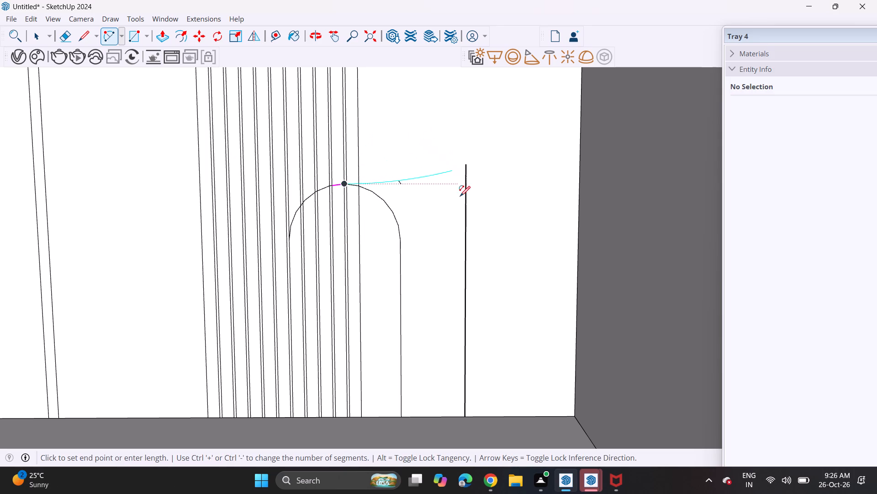
left_click(466, 191)
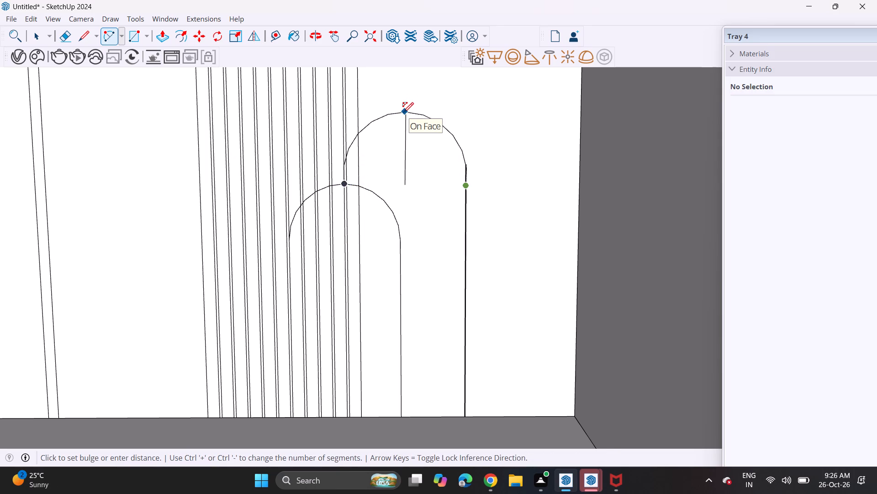
left_click(403, 113)
Erase the leftover vertical line pieces where the taller arch meets its side line.
left_click(62, 37)
scroll(463, 183, "up", 13)
scroll(470, 146, "down", 1)
scroll(470, 146, "up", 6)
scroll(470, 146, "down", 1)
scroll(469, 146, "up", 15)
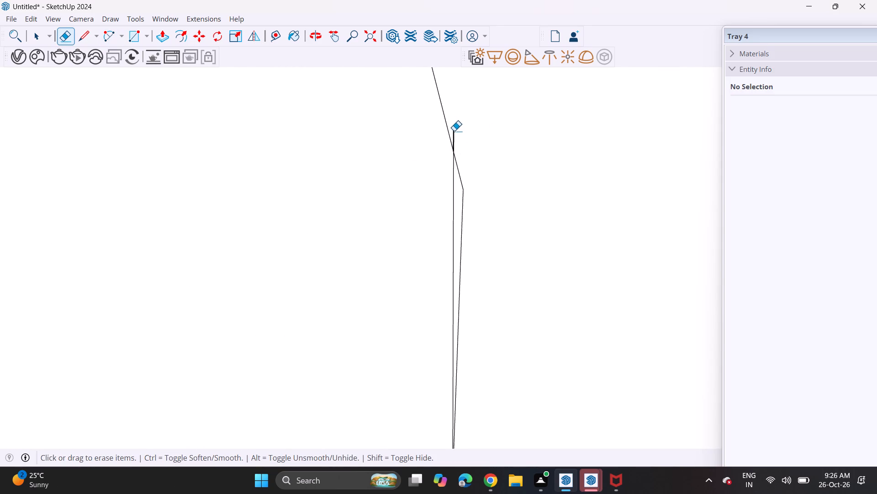
left_click(453, 129)
left_click(452, 189)
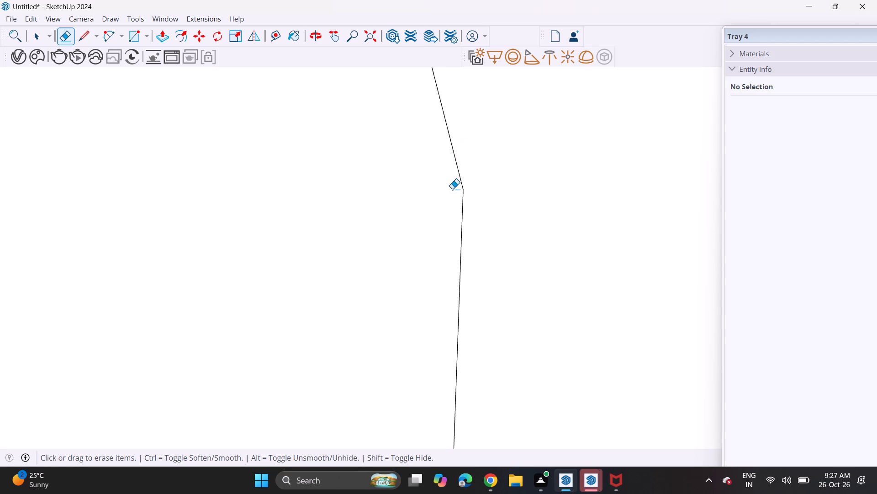
scroll(452, 189, "down", 2)
scroll(452, 189, "up", 1)
scroll(452, 189, "down", 9)
scroll(452, 189, "up", 1)
scroll(452, 189, "down", 20)
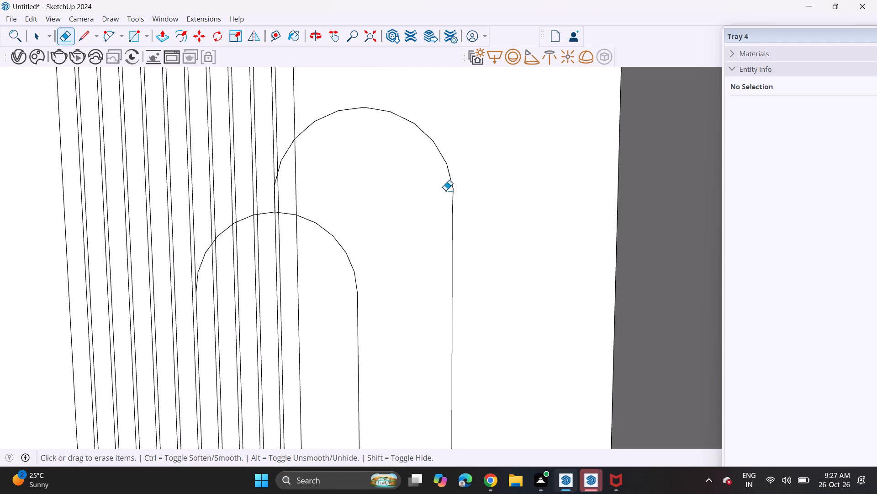
scroll(445, 190, "down", 2)
scroll(401, 182, "down", 5)
middle_click_drag(401, 185, 459, 216, "shift")
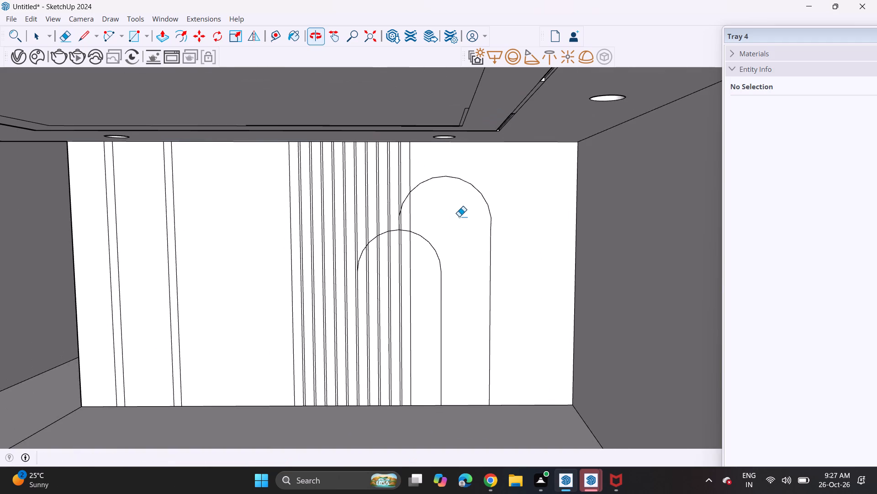
Erase the vertical strip lines crossing the inside of the taller arch, above the smaller arch.
scroll(433, 204, "up", 14)
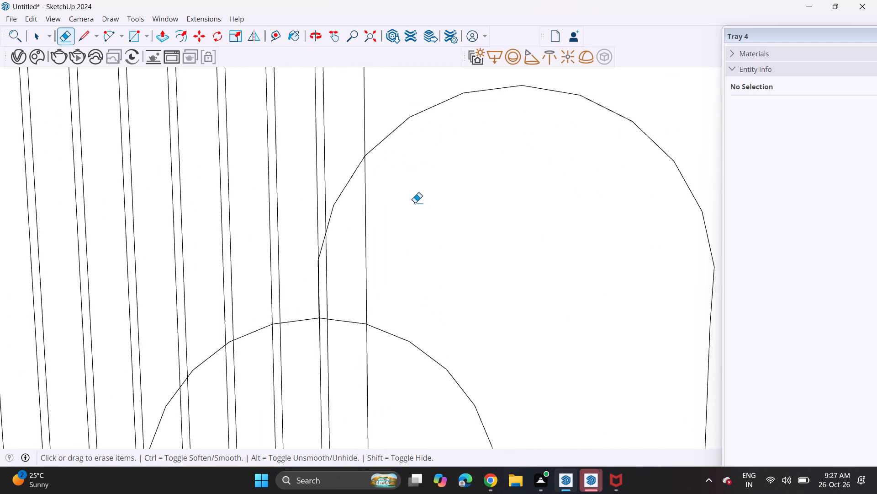
scroll(415, 203, "down", 2)
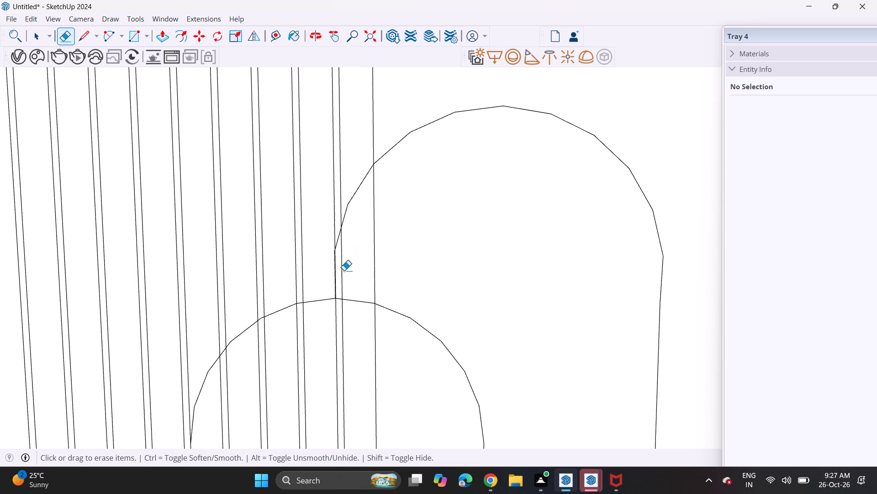
left_click(342, 274)
left_click_drag(362, 261, 392, 253)
scroll(395, 252, "down", 6)
scroll(396, 257, "up", 1)
scroll(396, 257, "down", 1)
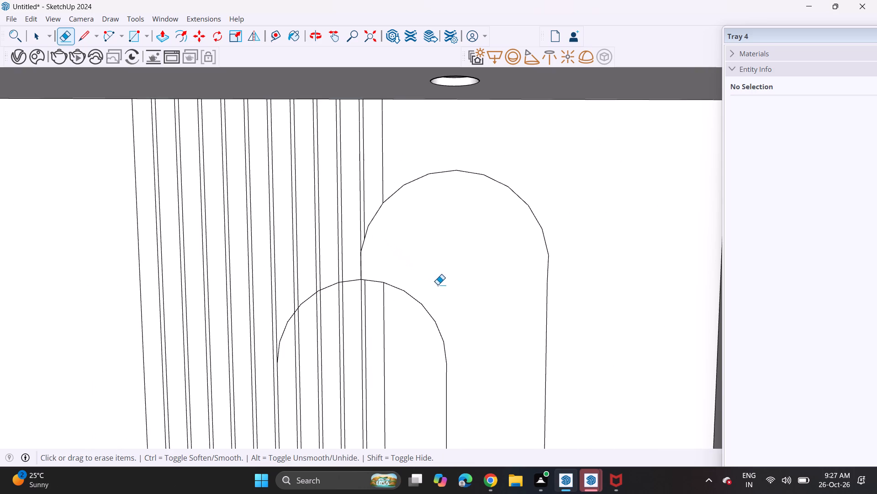
Erase all vertical strip lines crossing the inside of the smaller arch.
middle_click_drag(439, 282, 449, 220, "shift")
left_click_drag(399, 311, 308, 342)
scroll(389, 319, "down", 4)
middle_click_drag(392, 318, 400, 267, "shift")
scroll(401, 267, "up", 1)
scroll(401, 264, "down", 2)
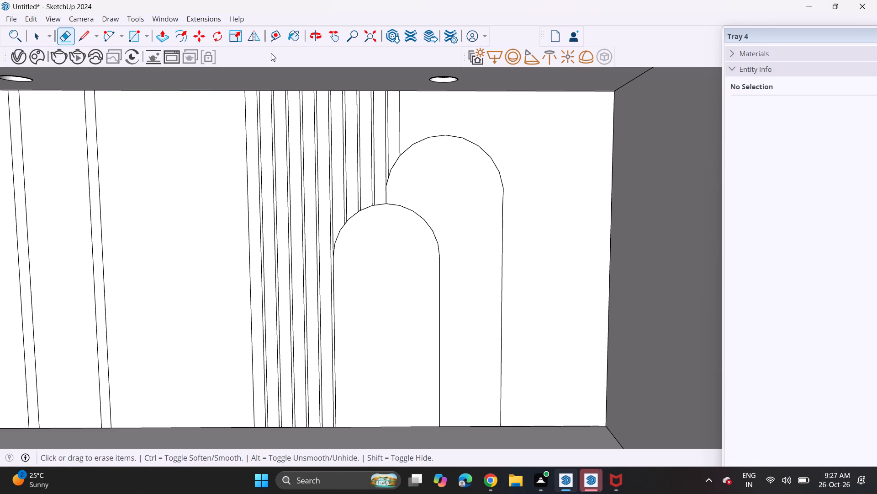
Offset the smaller arch's outline slightly inward to form a narrow border.
left_click(179, 40)
left_click(397, 219)
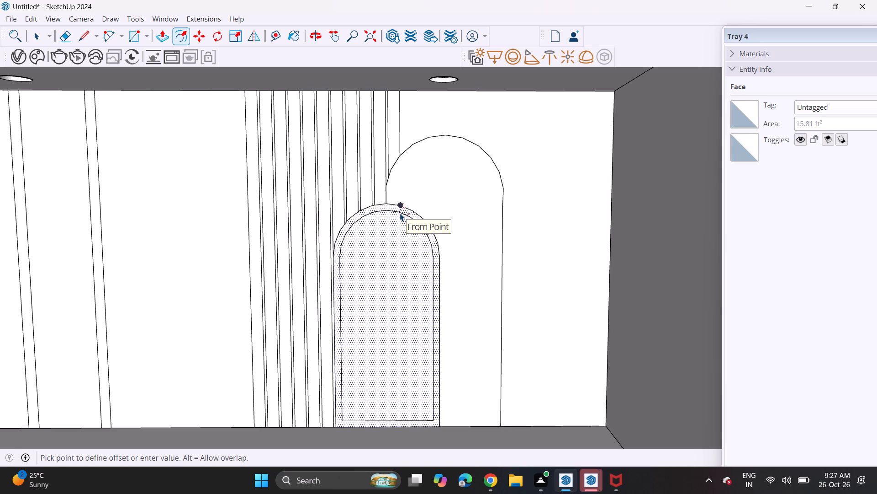
left_click(400, 210)
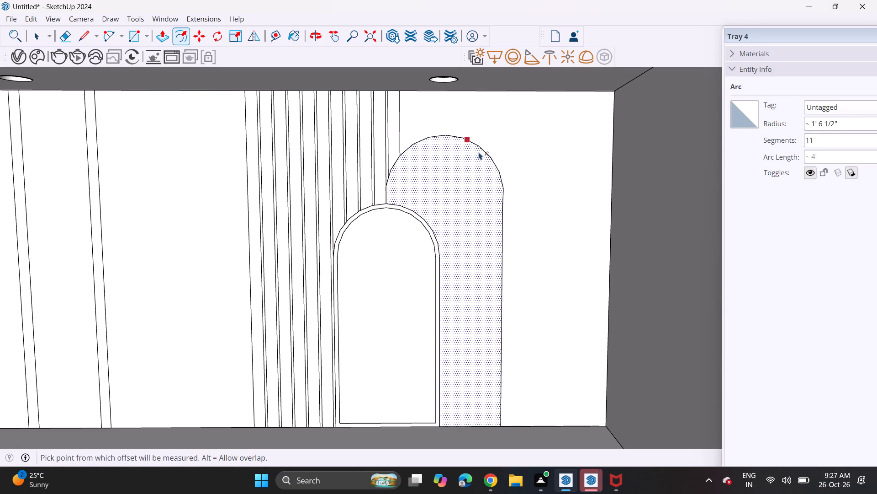
Offset the taller arch's face outline inward to form a matching narrow border.
double_click(505, 215)
key("ctrl+z")
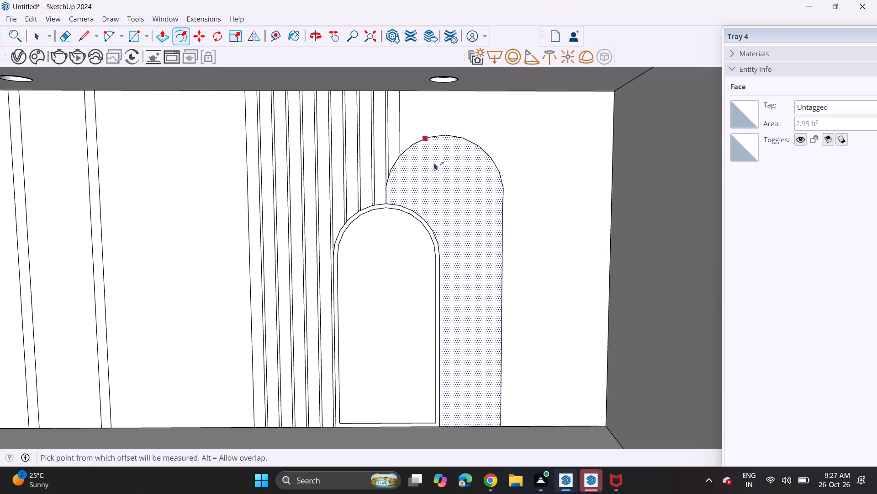
left_click(399, 174)
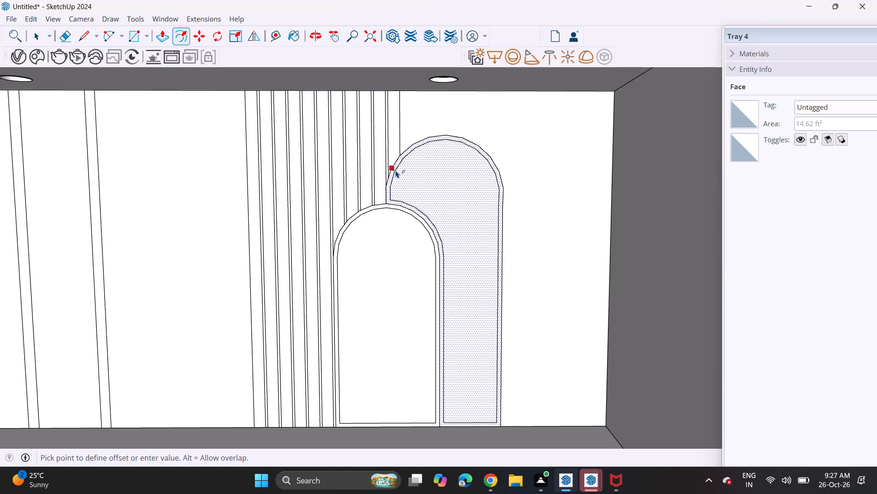
left_click(396, 170)
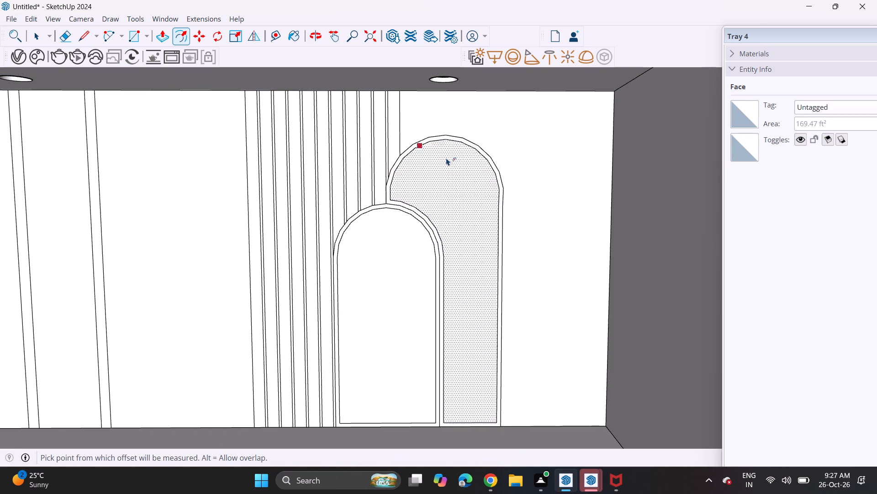
Set the taller arch's main outer arc to 60 segments.
key("space")
left_click(449, 131)
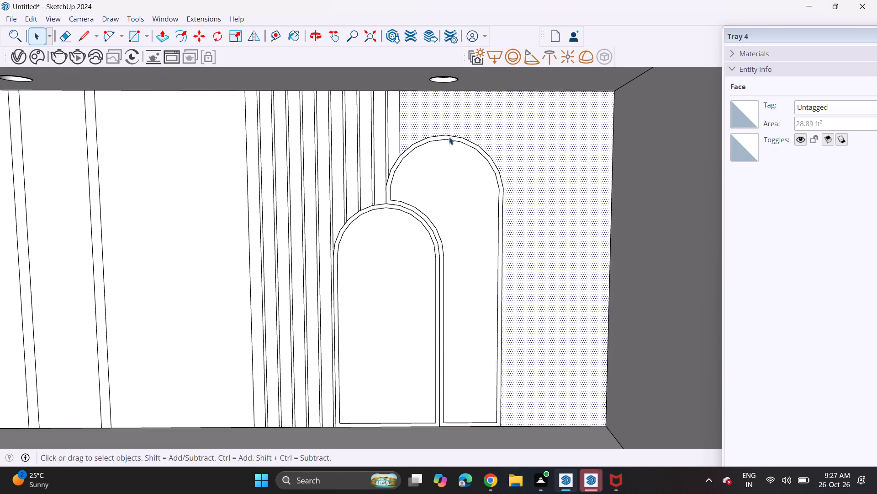
left_click(449, 137)
left_click(829, 139)
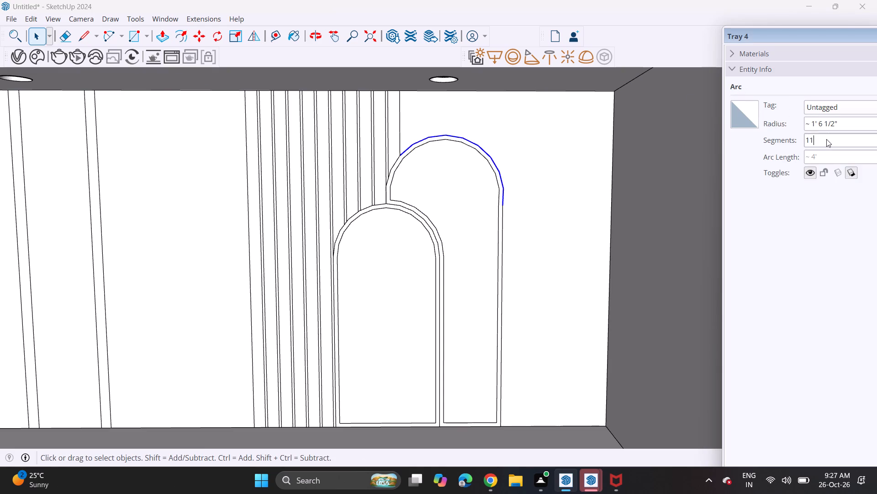
key("BackSpace")
key("BackSpace")
key("BackSpace")
type("60")
key("Return")
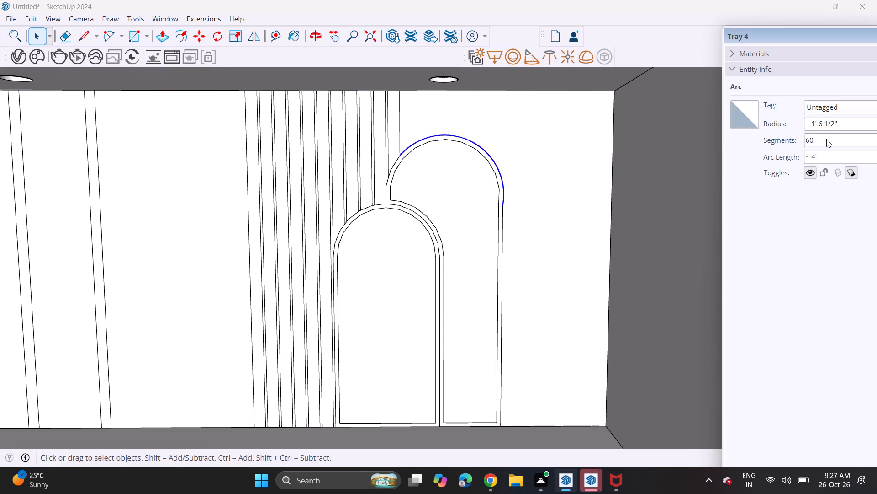
Redraw the taller arch's outer side line from the smoothed arc down to the floor, and delete the old line and leftover arc tail.
left_click(88, 43)
left_click(502, 193)
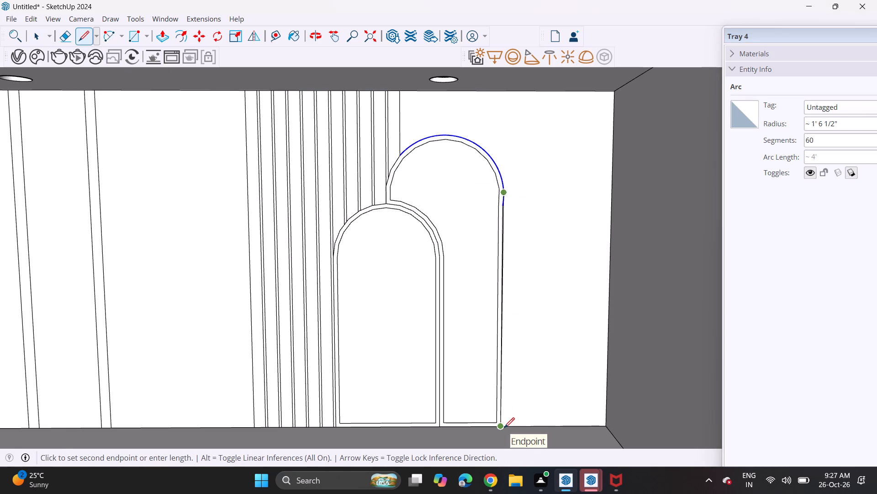
scroll(509, 426, "up", 8)
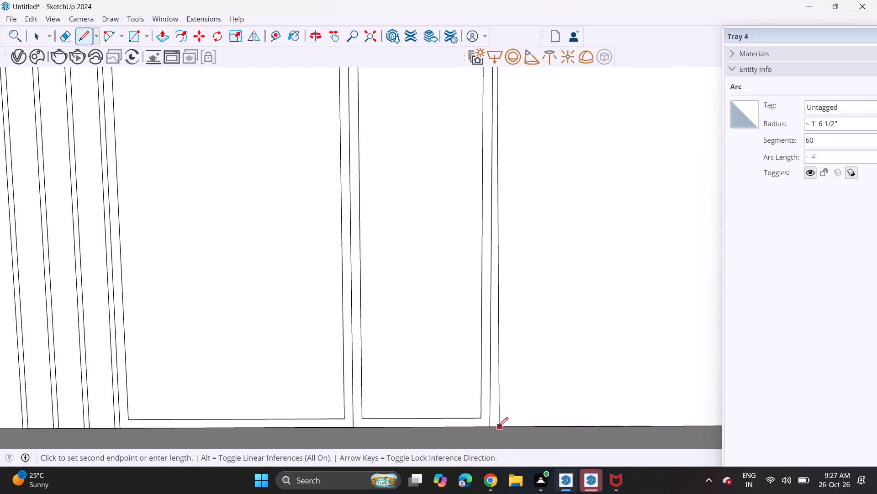
left_click(497, 428)
key("space")
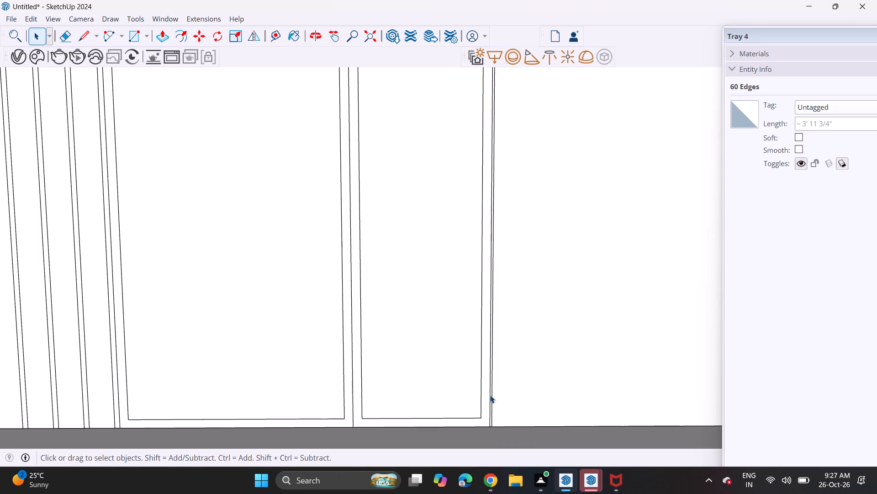
left_click(490, 395)
key("Delete")
scroll(490, 395, "down", 8)
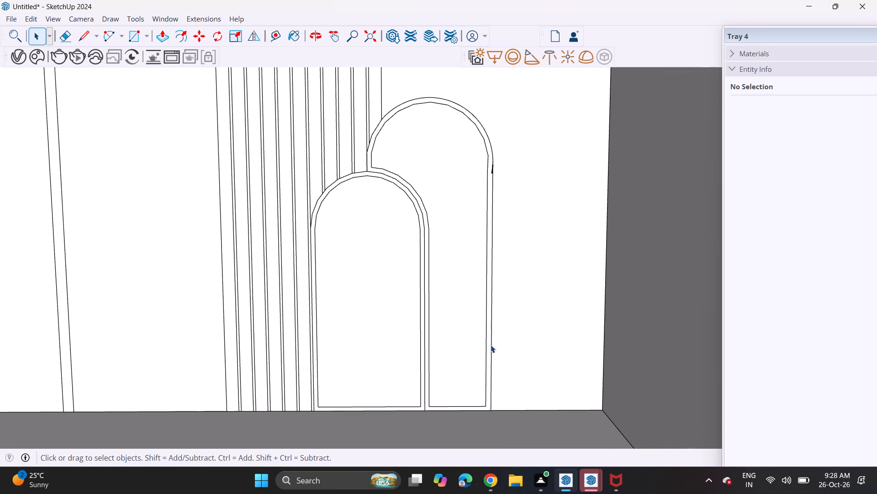
scroll(490, 183, "up", 8)
scroll(488, 164, "down", 1)
scroll(488, 164, "up", 6)
scroll(488, 164, "down", 1)
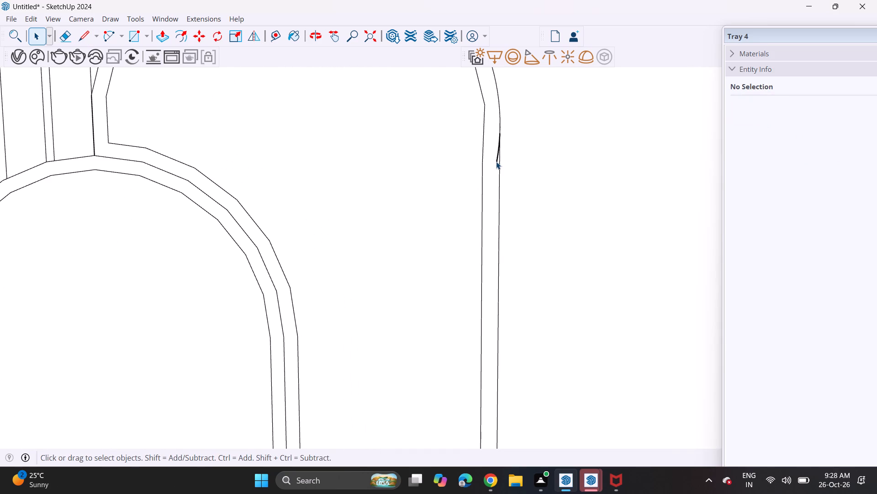
left_click(496, 161)
key("Delete")
scroll(493, 168, "down", 2)
scroll(493, 170, "up", 1)
scroll(493, 171, "down", 5)
scroll(493, 177, "up", 1)
scroll(491, 181, "down", 4)
scroll(490, 186, "up", 1)
scroll(490, 188, "down", 1)
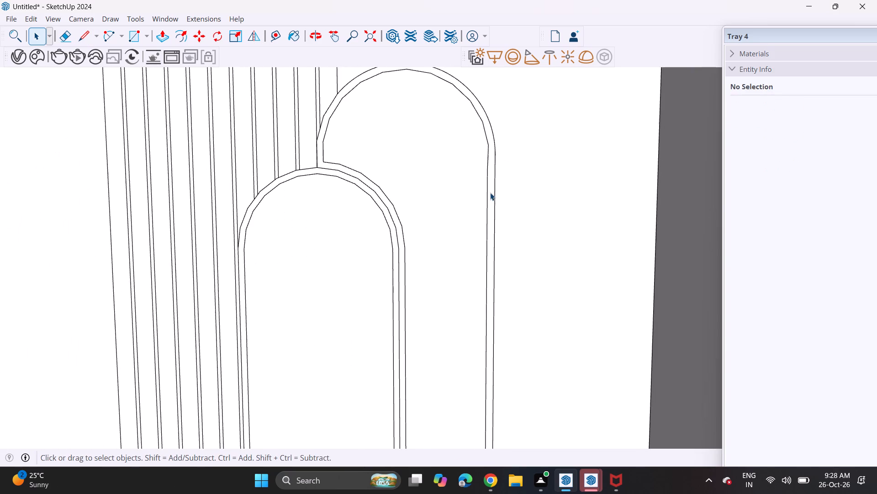
Delete the taller arch's inner offset curve and the offset edges running alongside the smaller arch, keeping the inner line by the outer side.
scroll(489, 188, "down", 7)
left_click(480, 149)
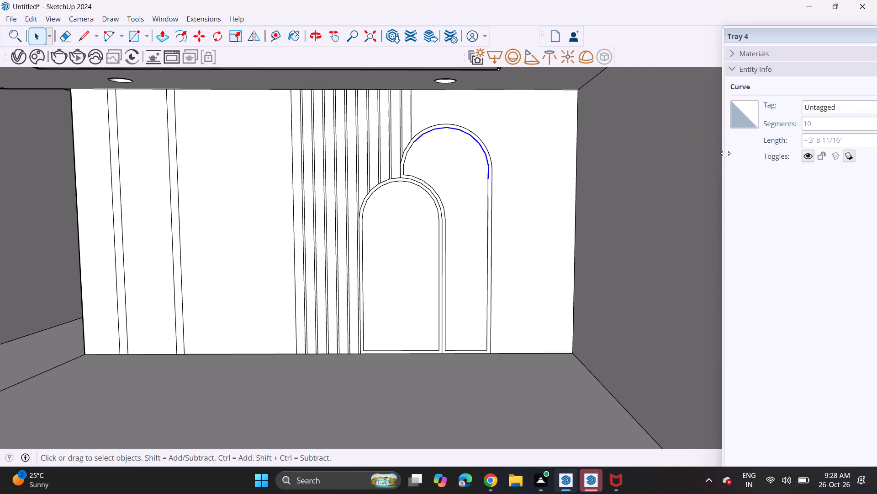
left_click(834, 129)
scroll(447, 136, "up", 5)
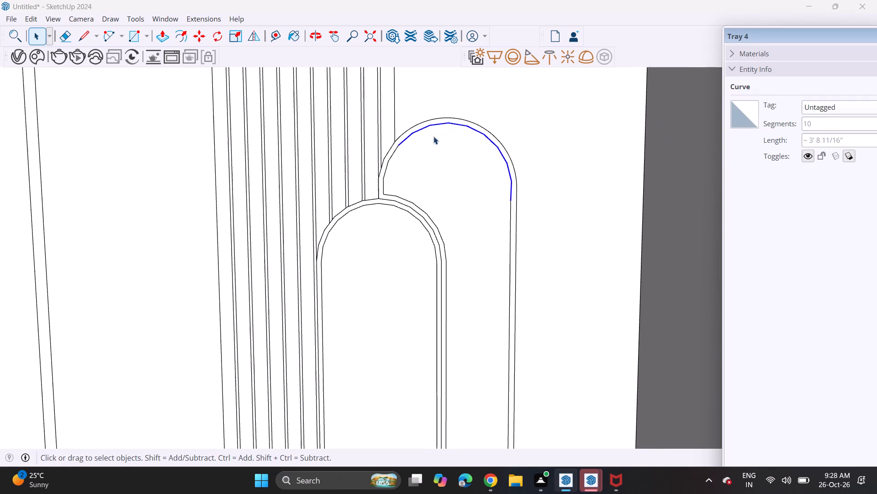
left_click(391, 161, "ctrl")
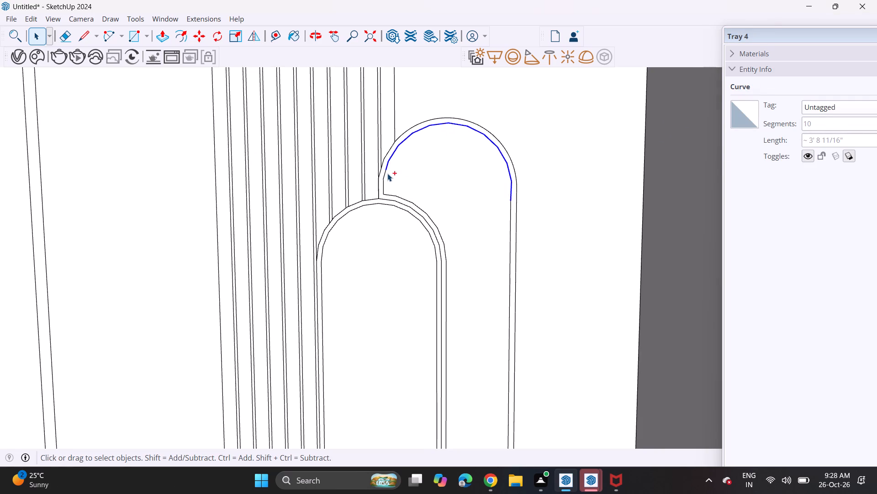
left_click(385, 178, "ctrl")
left_click(384, 185, "ctrl")
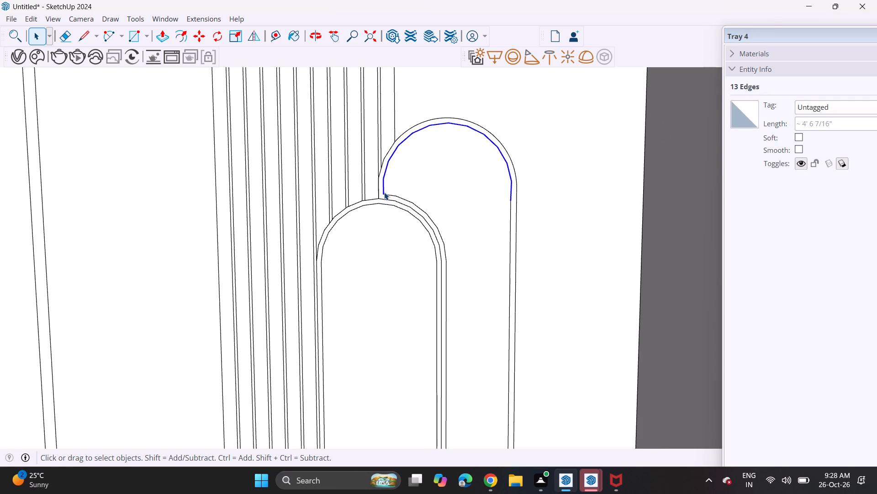
key("Delete")
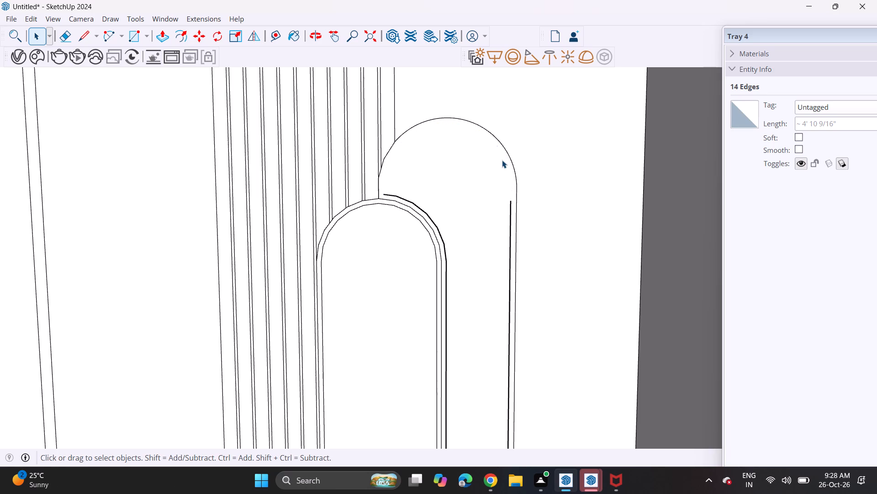
left_click(401, 196)
key("Delete")
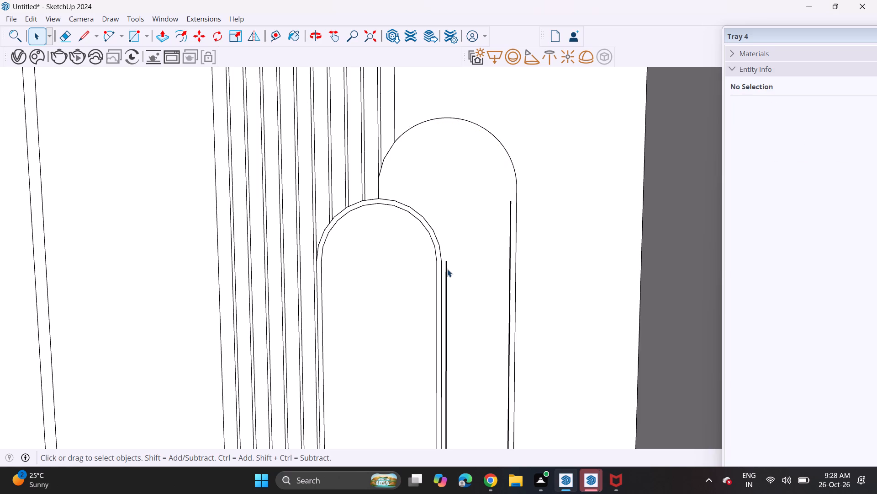
left_click(447, 269)
key("Delete")
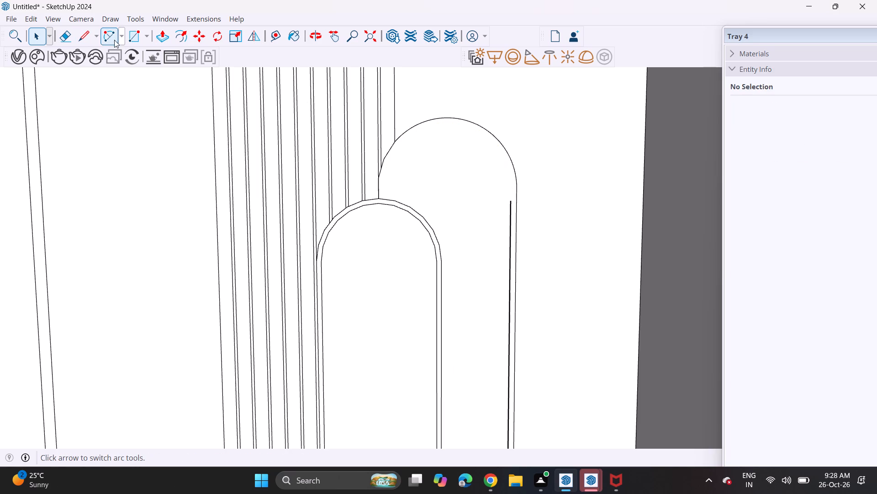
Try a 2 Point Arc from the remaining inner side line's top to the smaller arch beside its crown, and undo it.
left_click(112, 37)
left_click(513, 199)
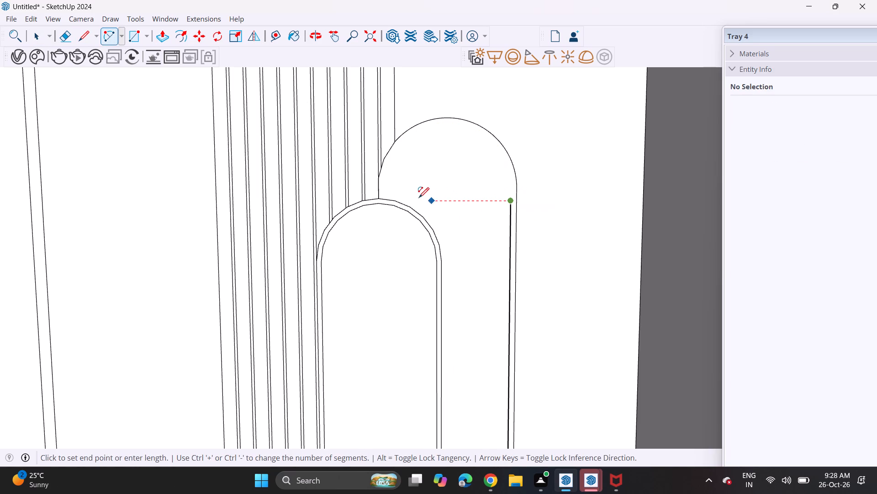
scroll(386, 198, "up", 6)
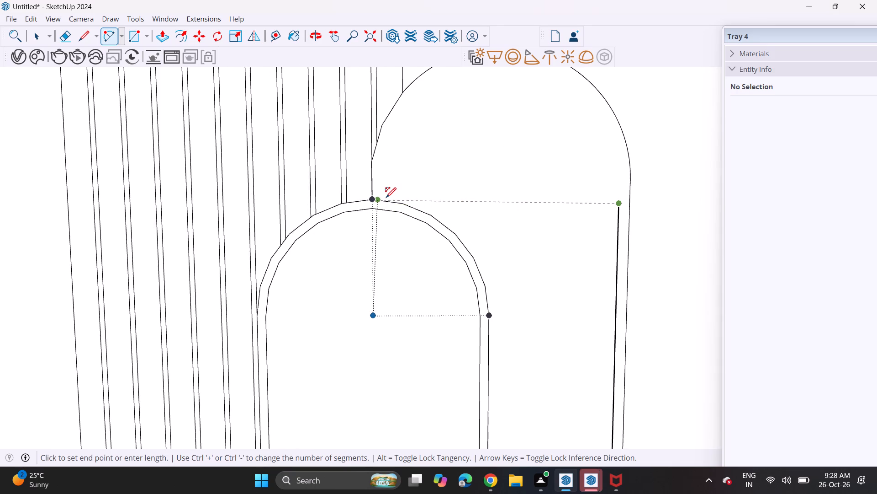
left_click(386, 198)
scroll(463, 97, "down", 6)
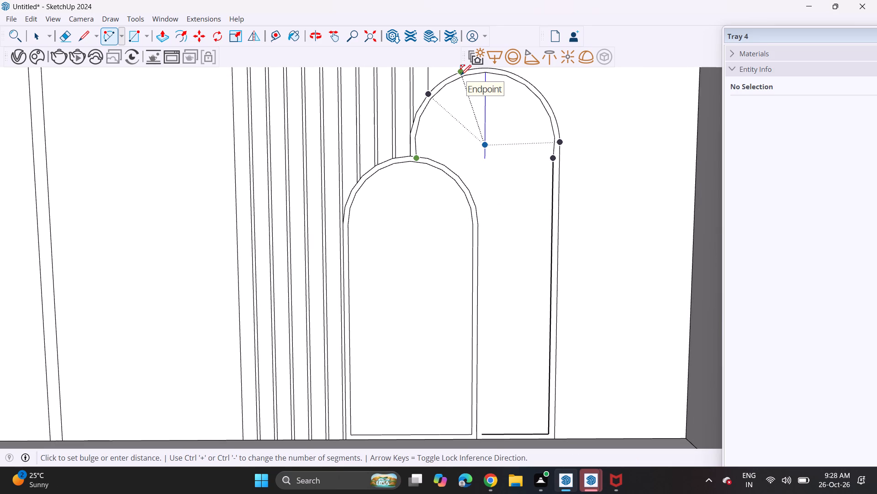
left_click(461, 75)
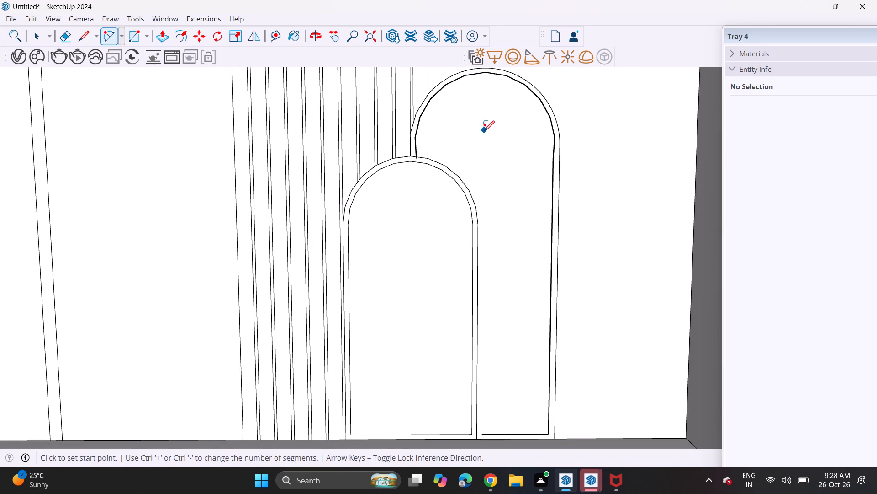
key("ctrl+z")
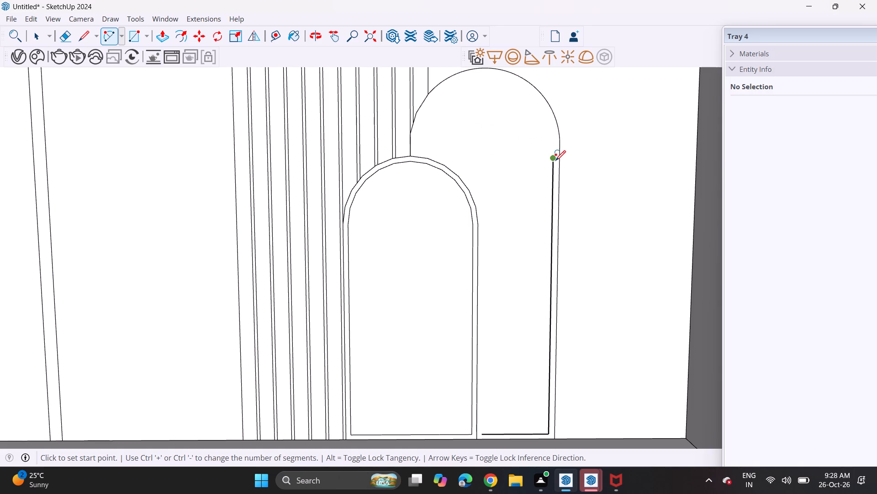
Draw the taller arch's inner arc, radius about 1' 5 1/2", from the inner side line's top to near the smaller arch's crown.
left_click(555, 161)
left_click(413, 156)
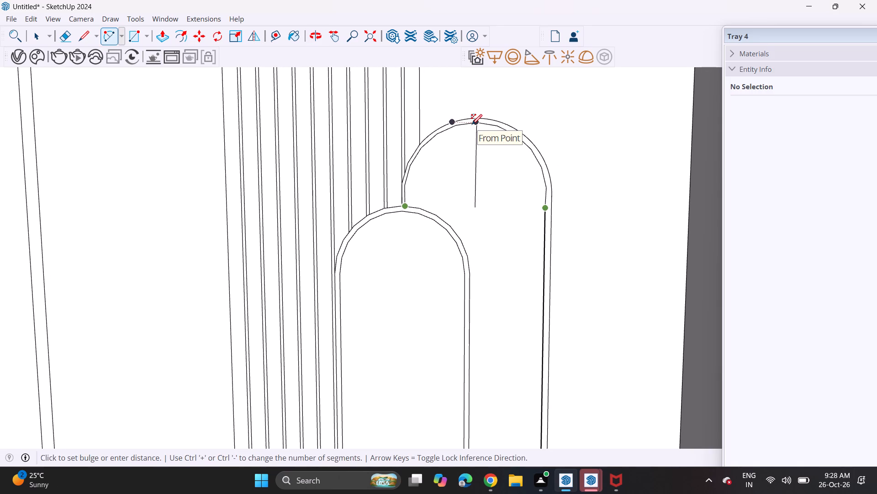
left_click(472, 124)
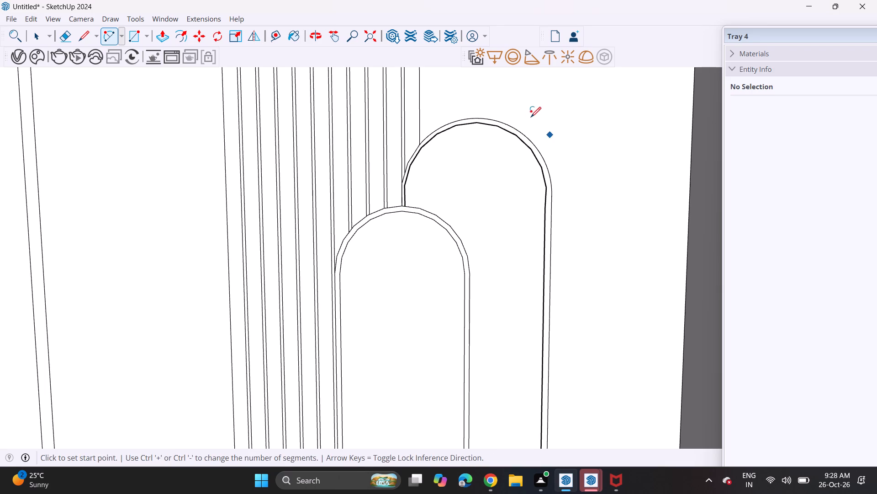
Set the taller arch's new inner arc to 60 segments.
key("space")
left_click(524, 136)
left_click(525, 144)
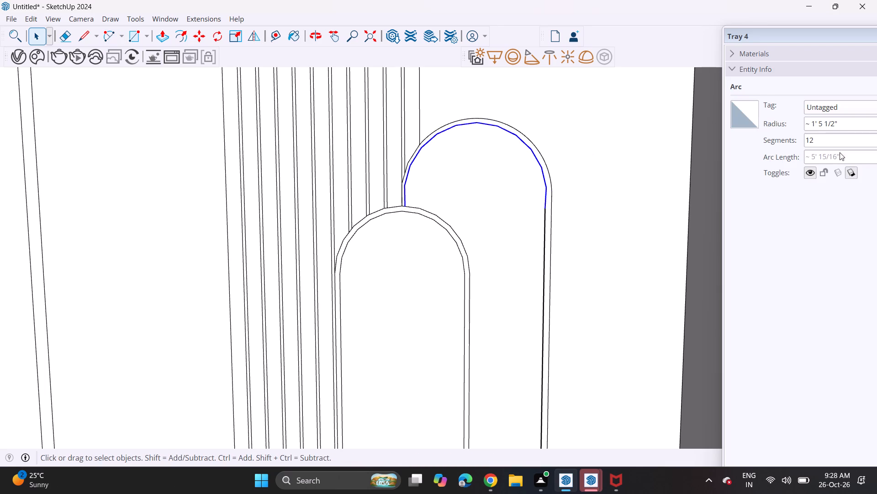
left_click(825, 139)
key("BackSpace")
key("BackSpace")
key("BackSpace")
type("60")
key("Return")
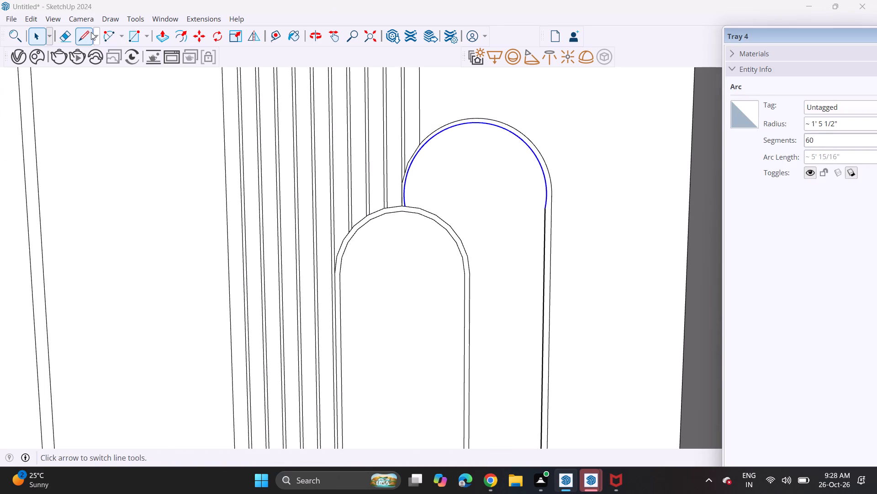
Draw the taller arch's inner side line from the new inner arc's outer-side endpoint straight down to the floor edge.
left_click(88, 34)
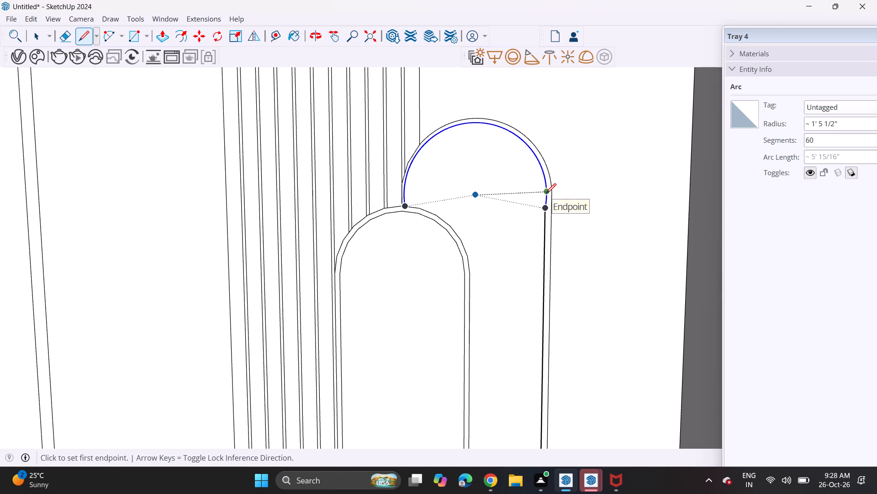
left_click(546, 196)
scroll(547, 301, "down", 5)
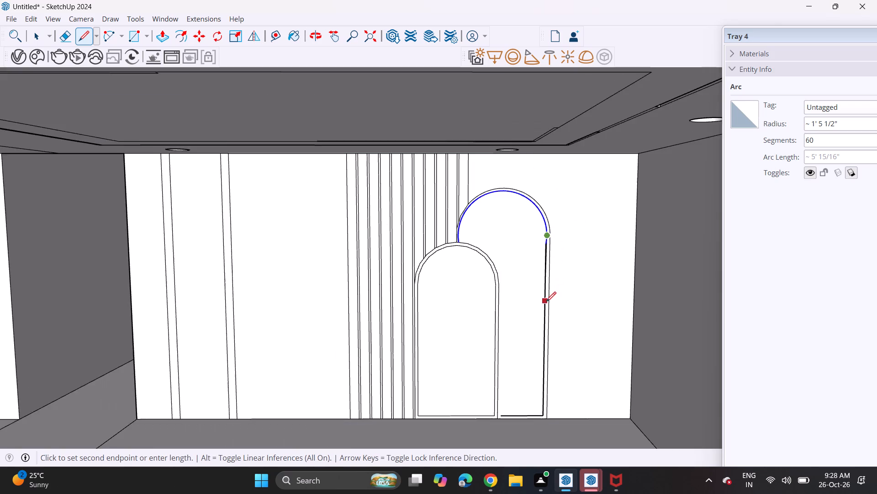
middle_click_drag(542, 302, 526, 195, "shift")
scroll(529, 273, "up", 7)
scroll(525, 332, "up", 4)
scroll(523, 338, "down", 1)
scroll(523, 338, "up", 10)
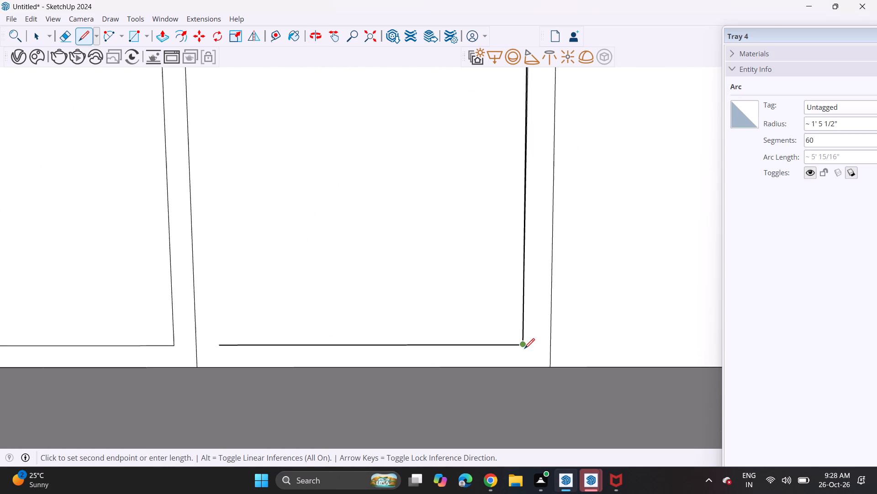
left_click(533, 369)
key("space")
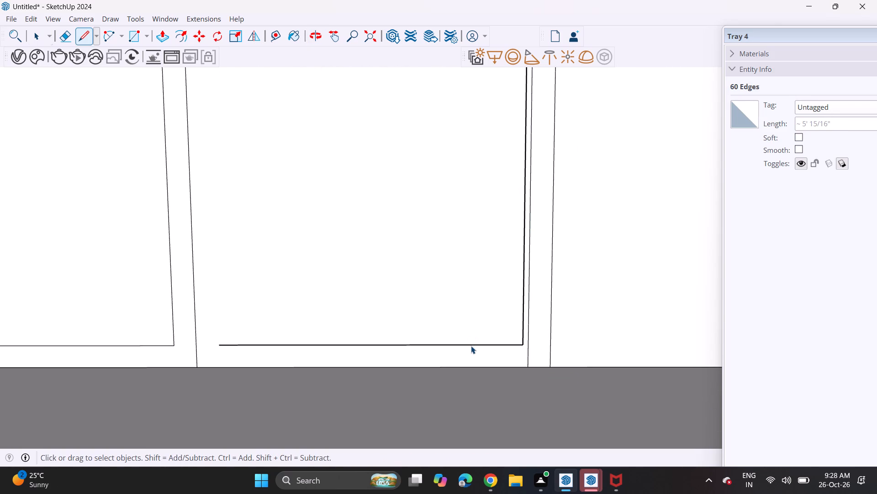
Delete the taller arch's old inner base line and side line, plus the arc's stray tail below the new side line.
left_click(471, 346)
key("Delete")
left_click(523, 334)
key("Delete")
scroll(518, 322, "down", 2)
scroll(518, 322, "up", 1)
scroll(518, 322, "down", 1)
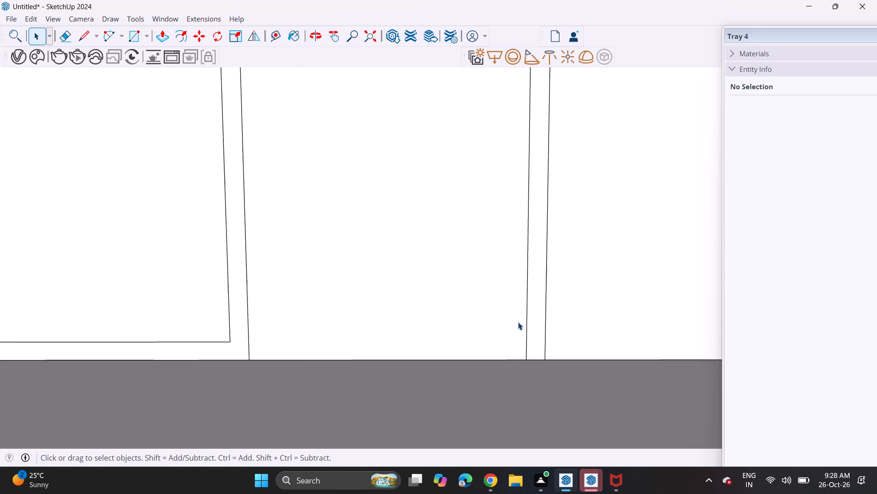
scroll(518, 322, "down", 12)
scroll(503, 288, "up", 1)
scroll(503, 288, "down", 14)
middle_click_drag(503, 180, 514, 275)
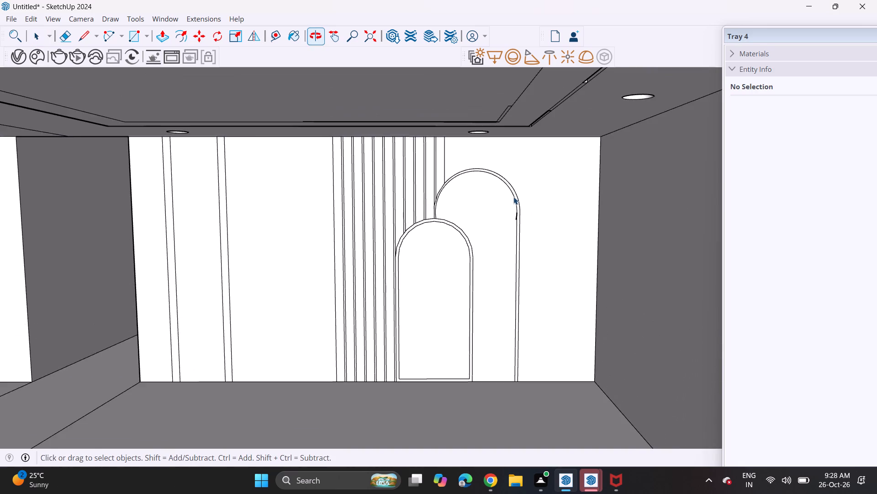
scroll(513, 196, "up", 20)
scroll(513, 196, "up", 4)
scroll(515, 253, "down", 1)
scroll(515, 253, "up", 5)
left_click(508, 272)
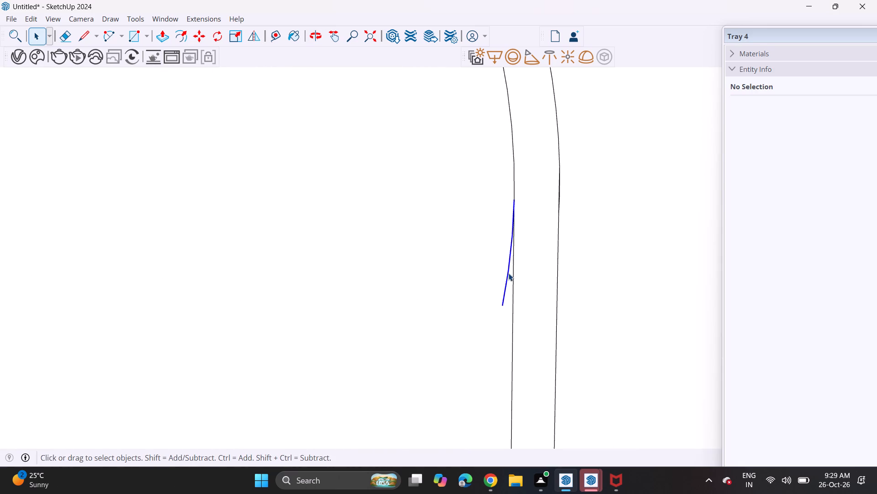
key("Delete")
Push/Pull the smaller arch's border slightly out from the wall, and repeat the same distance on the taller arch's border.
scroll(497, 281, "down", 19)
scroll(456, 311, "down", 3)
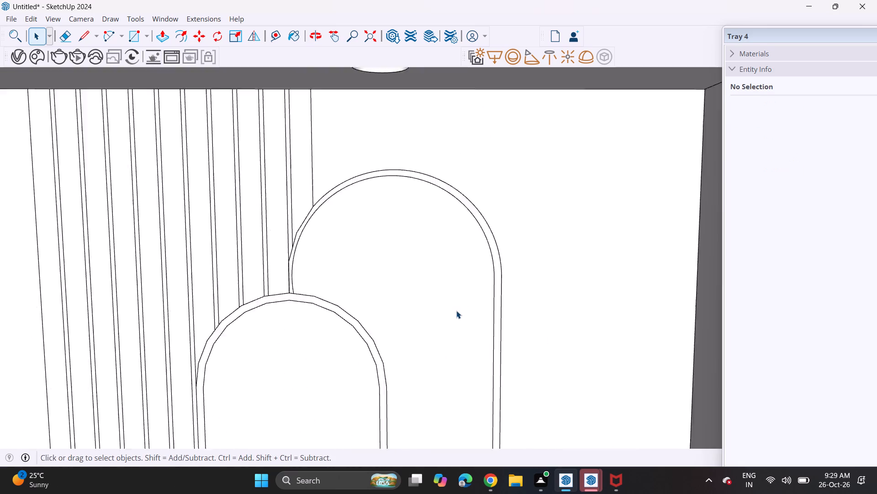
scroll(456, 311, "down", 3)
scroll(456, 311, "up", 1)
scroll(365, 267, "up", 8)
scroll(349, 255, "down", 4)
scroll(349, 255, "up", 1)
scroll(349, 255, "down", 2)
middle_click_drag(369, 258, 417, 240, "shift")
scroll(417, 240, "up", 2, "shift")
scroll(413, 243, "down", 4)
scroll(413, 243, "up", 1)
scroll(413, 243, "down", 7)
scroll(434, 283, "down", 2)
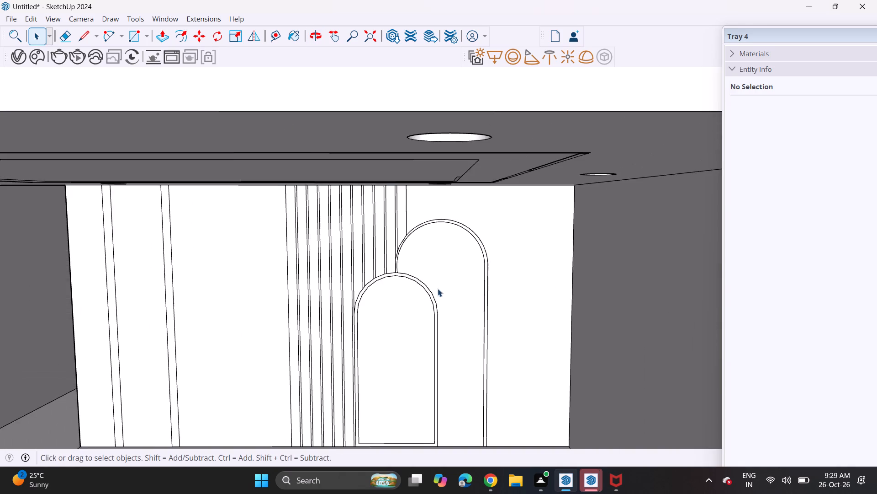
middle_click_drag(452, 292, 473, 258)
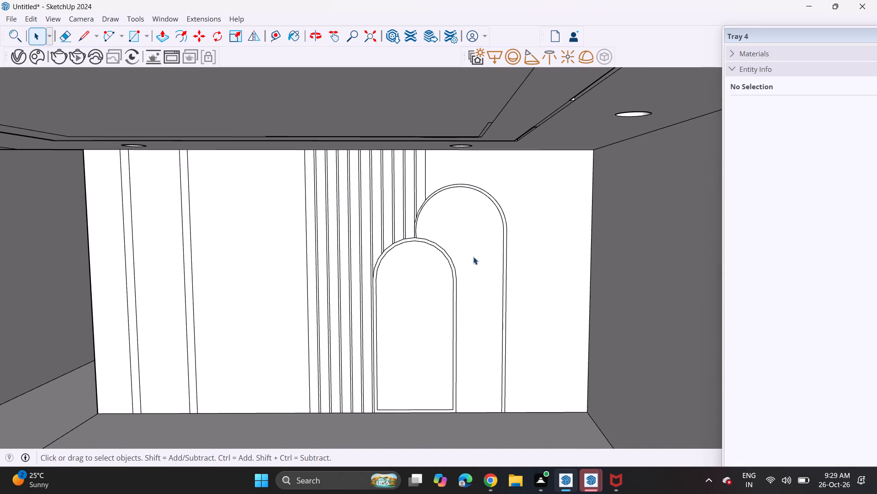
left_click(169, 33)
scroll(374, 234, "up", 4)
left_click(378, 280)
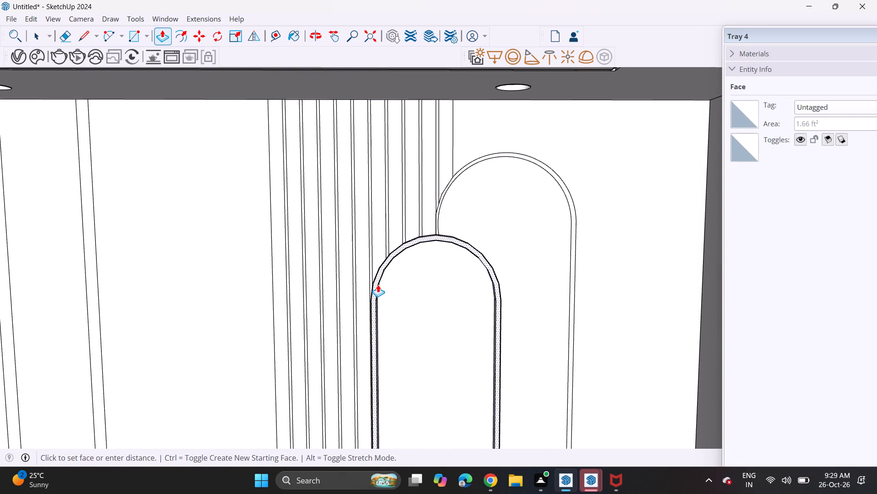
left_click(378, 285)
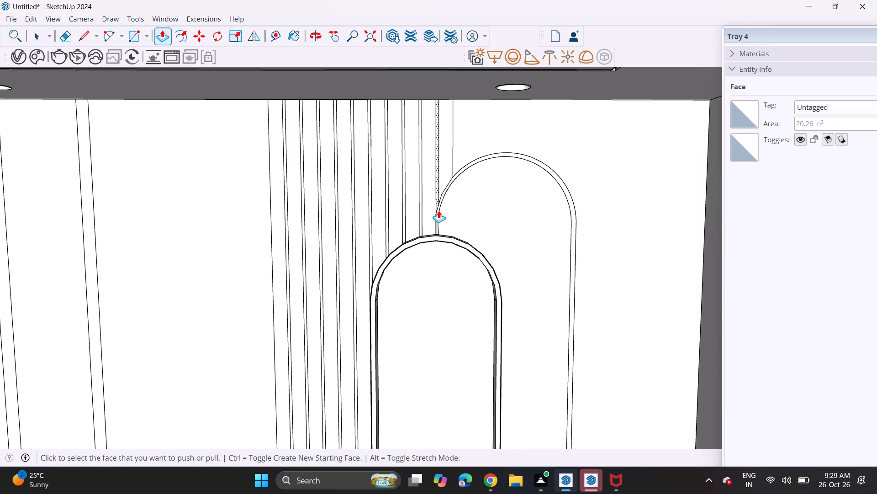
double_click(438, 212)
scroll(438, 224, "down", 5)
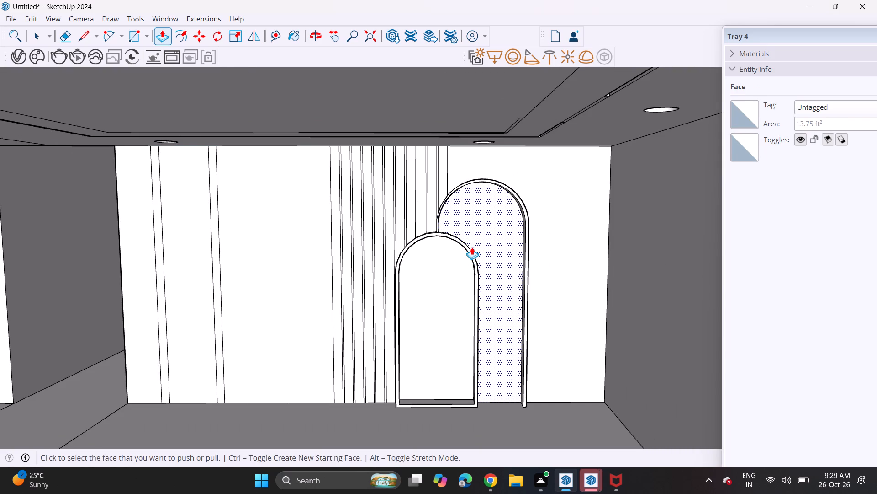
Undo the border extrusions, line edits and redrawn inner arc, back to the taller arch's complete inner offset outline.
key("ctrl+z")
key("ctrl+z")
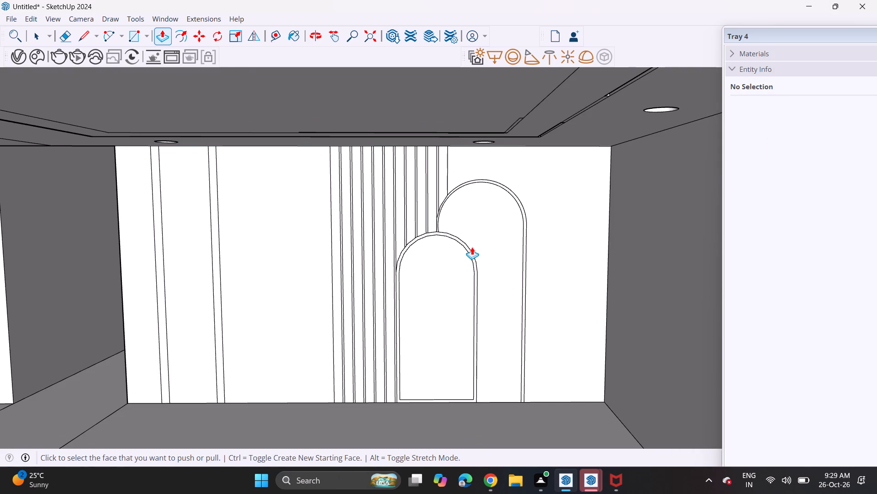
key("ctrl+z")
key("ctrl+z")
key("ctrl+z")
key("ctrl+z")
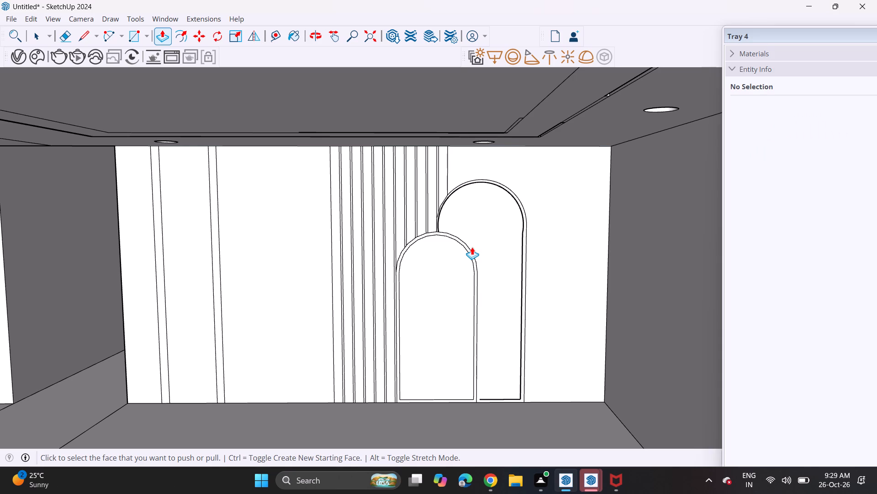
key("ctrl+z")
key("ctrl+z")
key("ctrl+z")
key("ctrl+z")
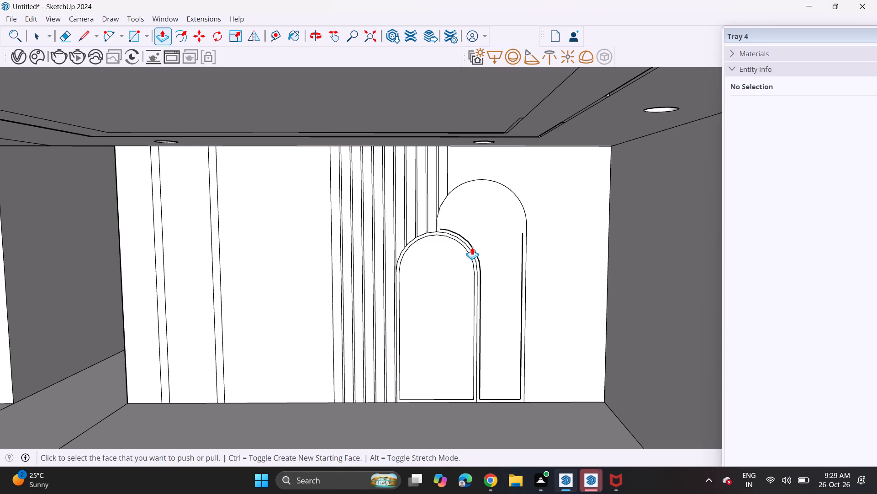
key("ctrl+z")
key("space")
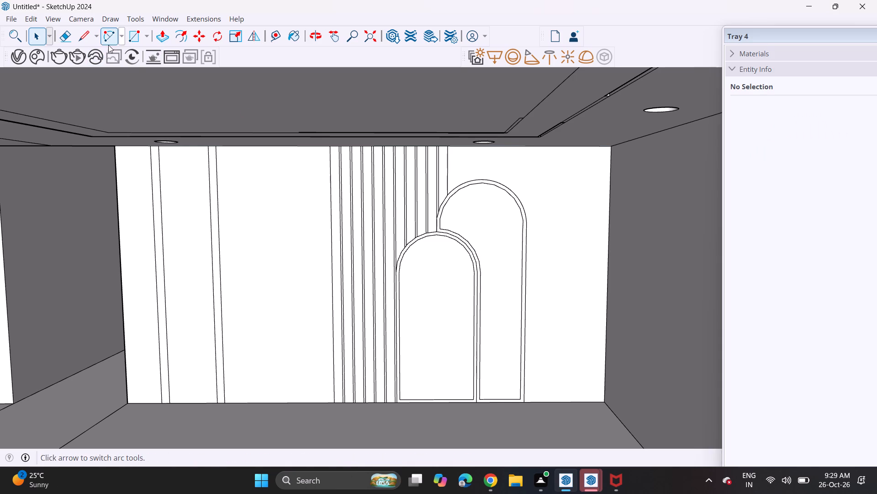
Erase the taller arch's offset curve and offset side line running alongside the smaller arch.
left_click(68, 38)
scroll(492, 279, "up", 5)
scroll(460, 228, "down", 1)
scroll(460, 228, "up", 4)
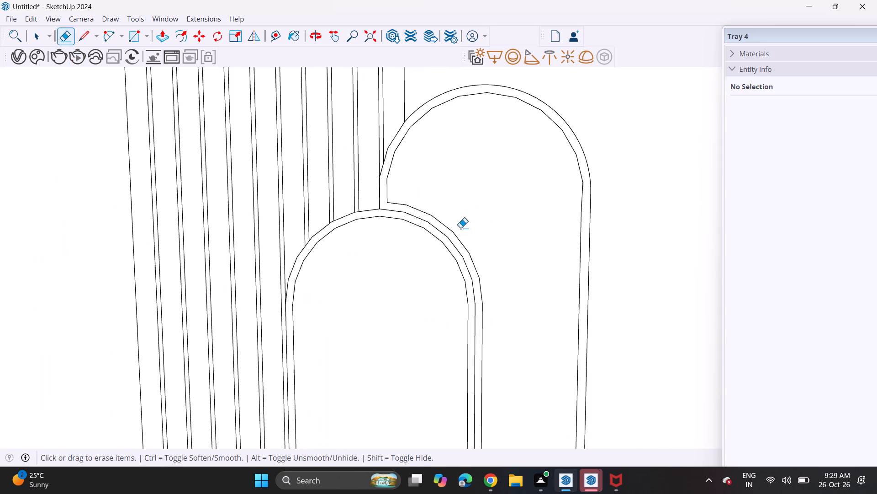
left_click(461, 242)
scroll(460, 242, "down", 4)
left_click(476, 296)
scroll(476, 296, "down", 4)
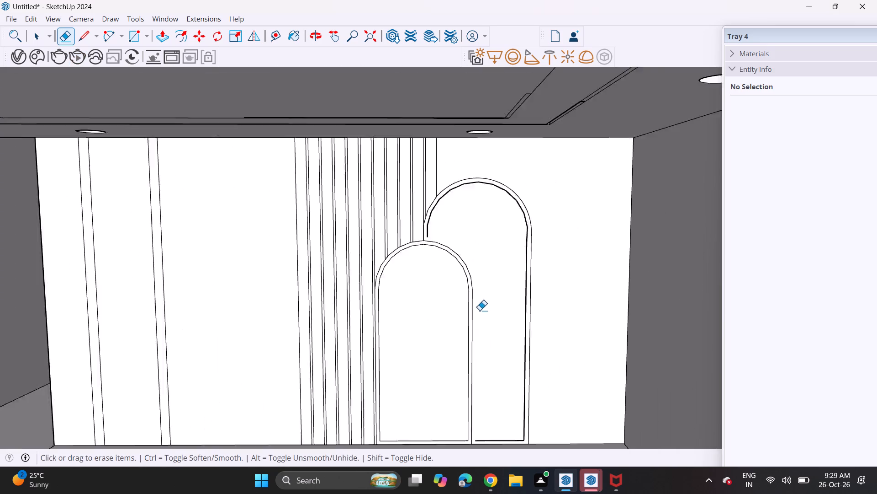
Draw a short vertical line extending the taller arch's inner edge down to the smaller arch's outer curve beside its crown.
scroll(480, 310, "down", 3)
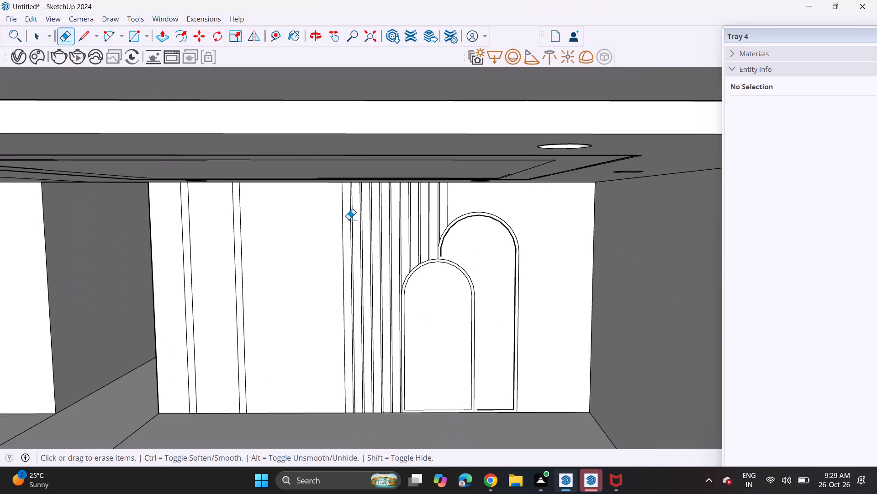
left_click(84, 37)
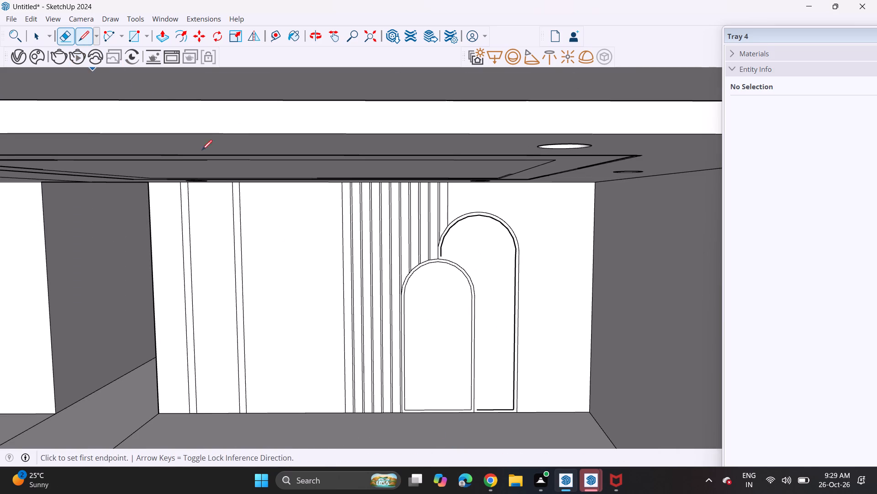
scroll(416, 242, "up", 7)
scroll(453, 266, "up", 11)
left_click(460, 265)
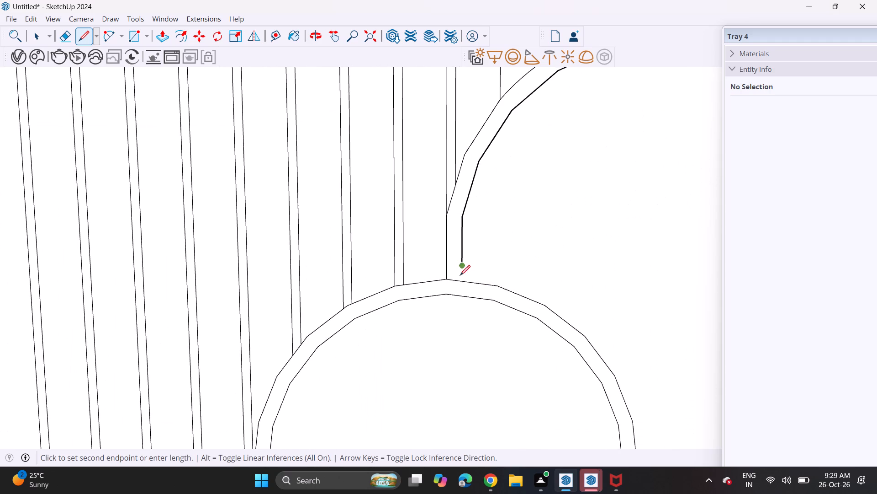
left_click(462, 285)
scroll(500, 300, "down", 6)
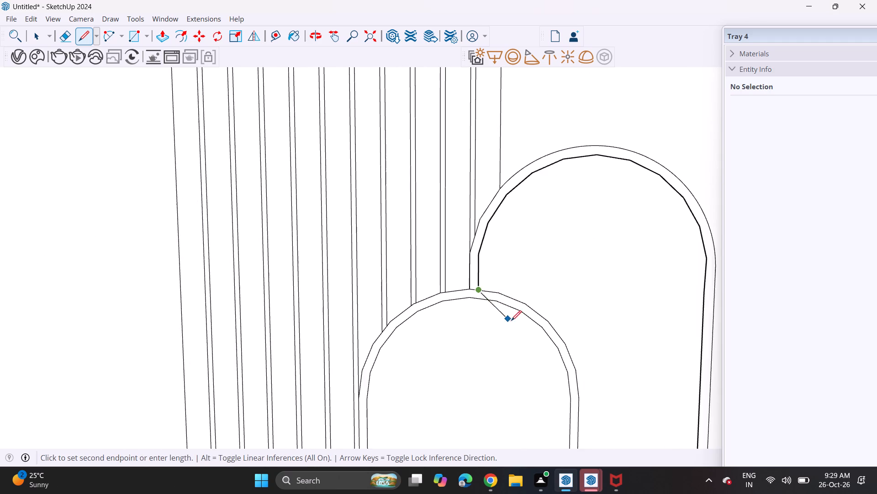
scroll(522, 328, "down", 5)
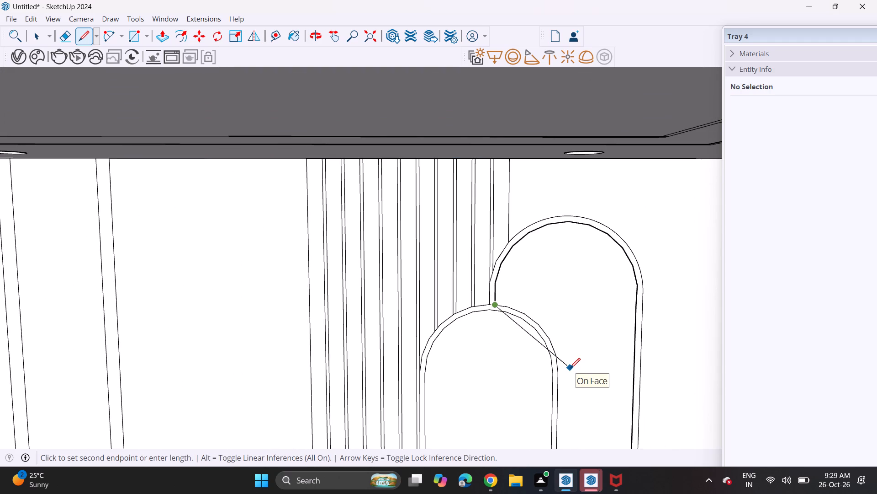
key("Return")
scroll(570, 368, "down", 5)
middle_click_drag(568, 368, 515, 185)
middle_click_drag(556, 347, 523, 204)
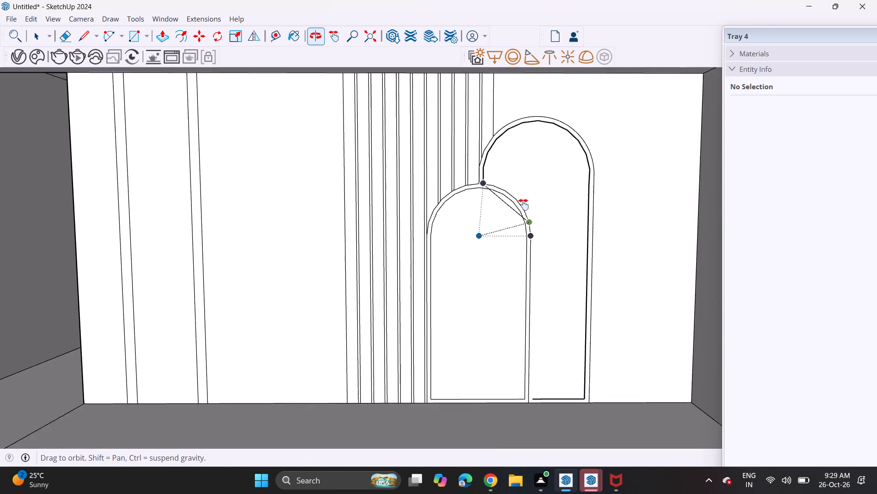
middle_click_drag(523, 204, 522, 199)
key("Return")
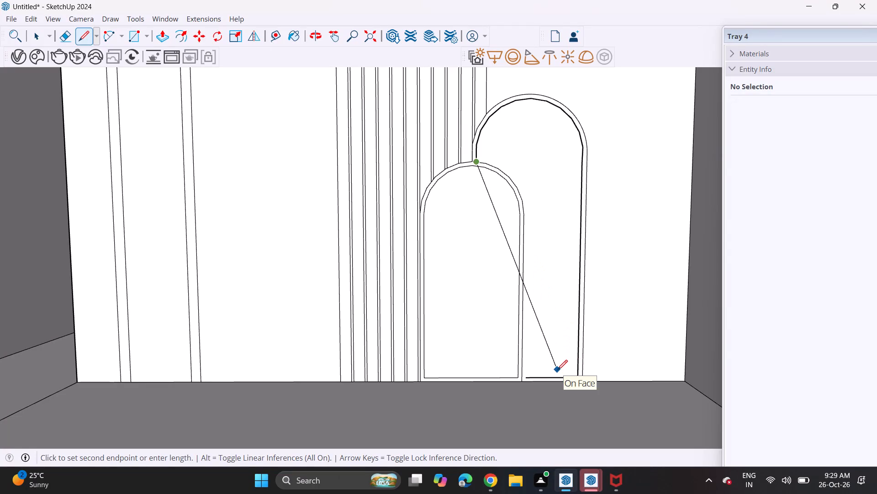
key("Escape")
Draw a short line extending the taller arch's inner base line to the smaller arch's outer side edge.
scroll(555, 384, "up", 5)
scroll(502, 377, "up", 8)
scroll(521, 376, "down", 1)
scroll(521, 376, "up", 3)
scroll(521, 376, "down", 1)
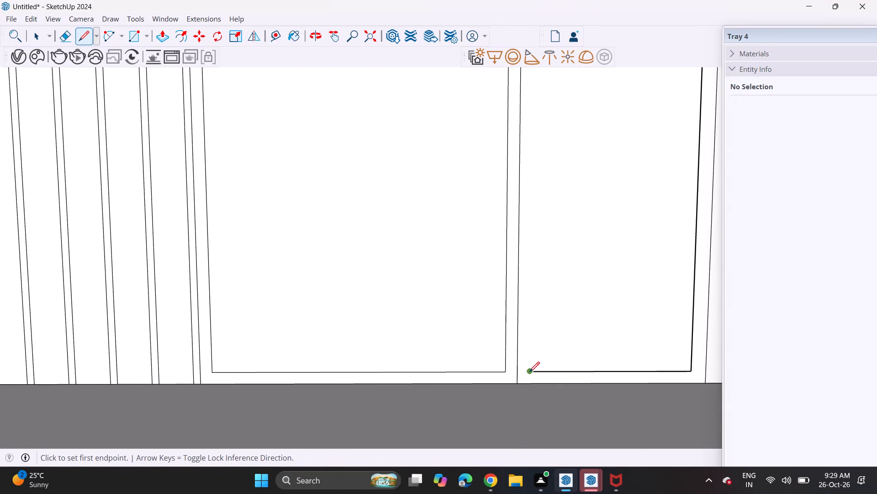
left_click(529, 372)
left_click(516, 371)
key("space")
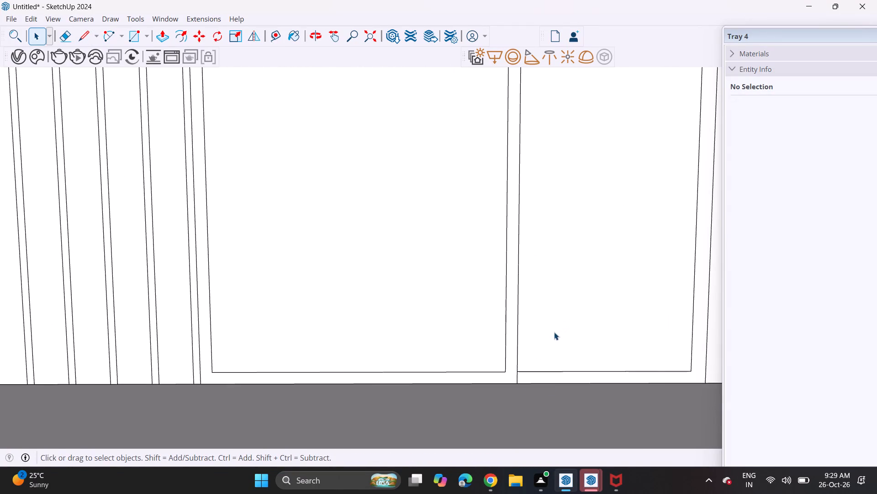
Push/Pull the smaller arch's border slightly out from the wall, and repeat the same distance on the taller arch's border.
scroll(554, 332, "down", 10)
scroll(554, 287, "down", 4)
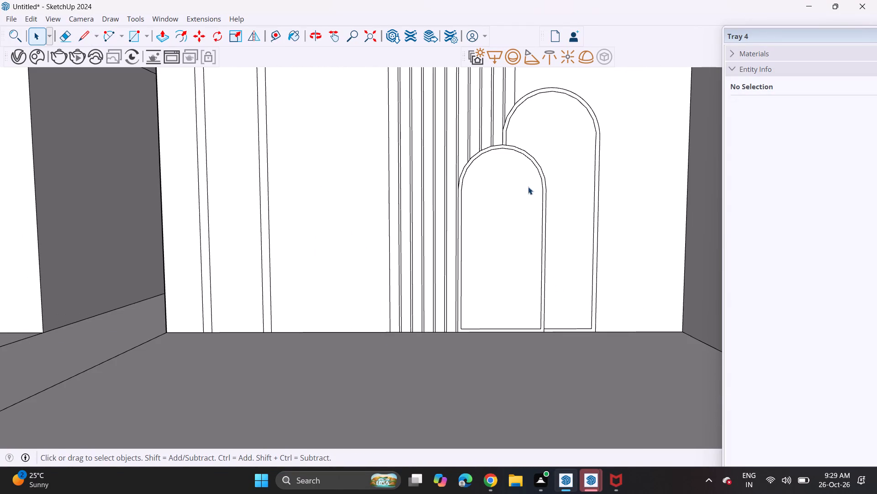
middle_click_drag(544, 188, 546, 246, "shift")
left_click(159, 38)
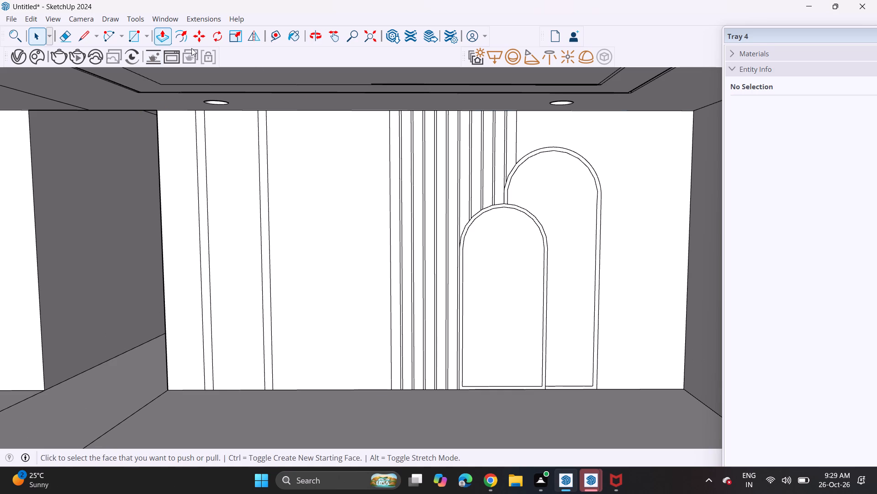
middle_click_drag(541, 261, 538, 275)
scroll(539, 252, "up", 3)
scroll(539, 252, "down", 1)
scroll(539, 252, "up", 2)
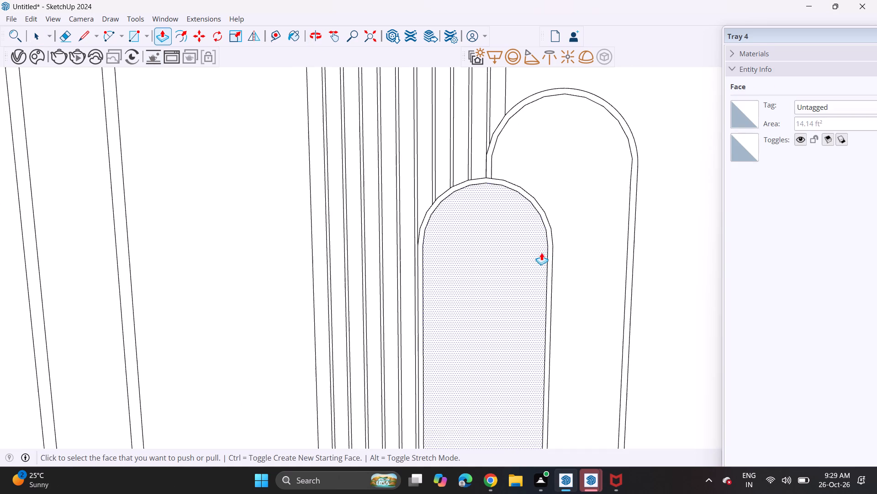
left_click(423, 343)
left_click(423, 347)
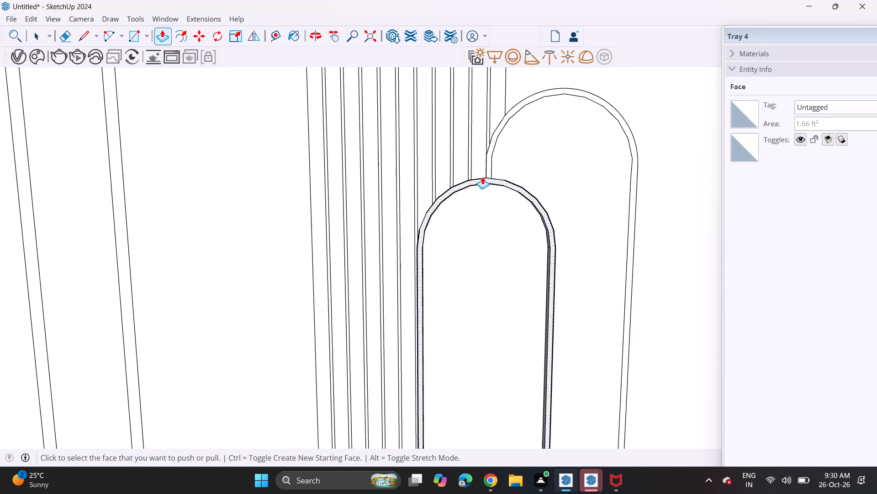
double_click(488, 161)
scroll(498, 198, "down", 5)
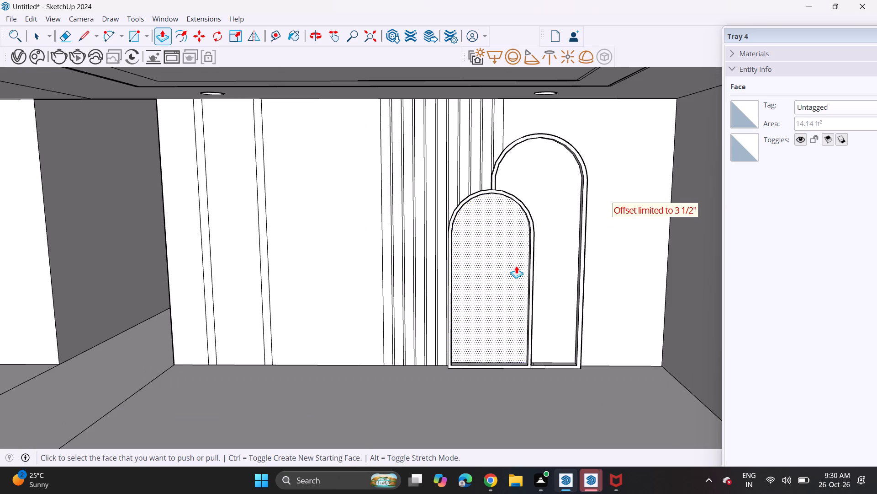
middle_click_drag(523, 271, 530, 247, "shift")
scroll(530, 240, "up", 1)
scroll(530, 241, "down", 1)
middle_click_drag(551, 252, 498, 254, "shift")
scroll(499, 255, "down", 3)
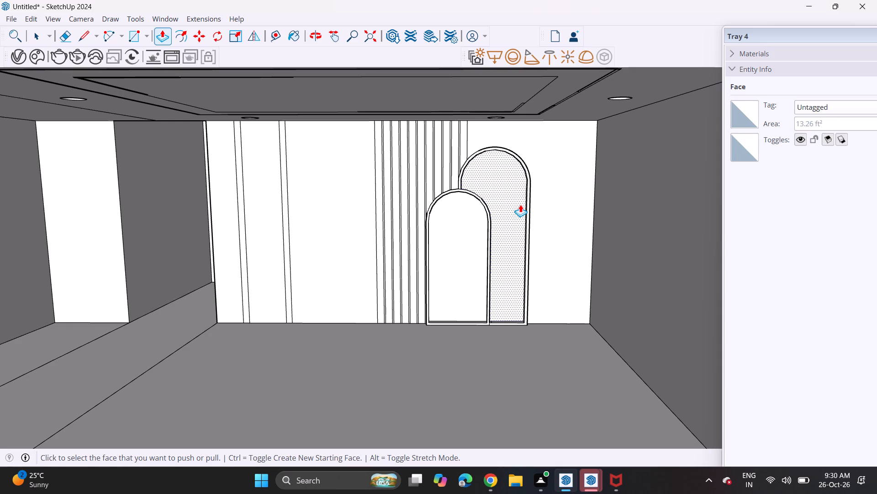
Undo the outward Push/Pull on both the taller and the smaller arch's borders.
key("ctrl+z")
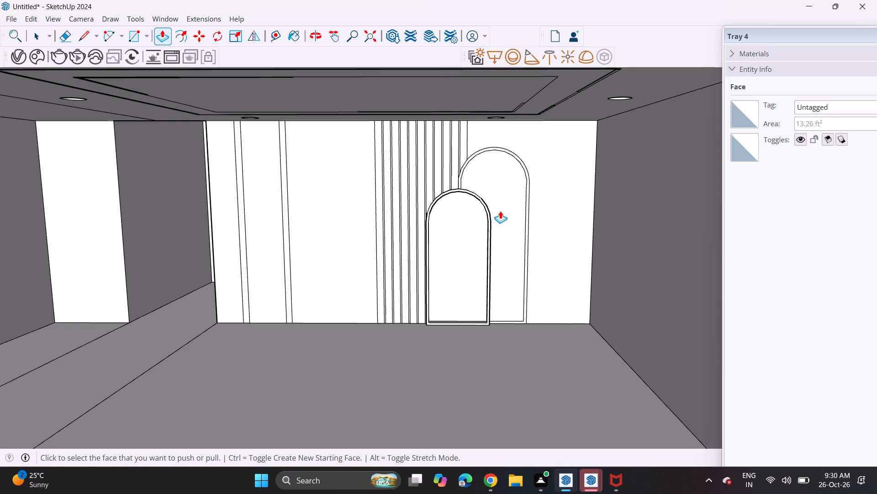
key("ctrl+z")
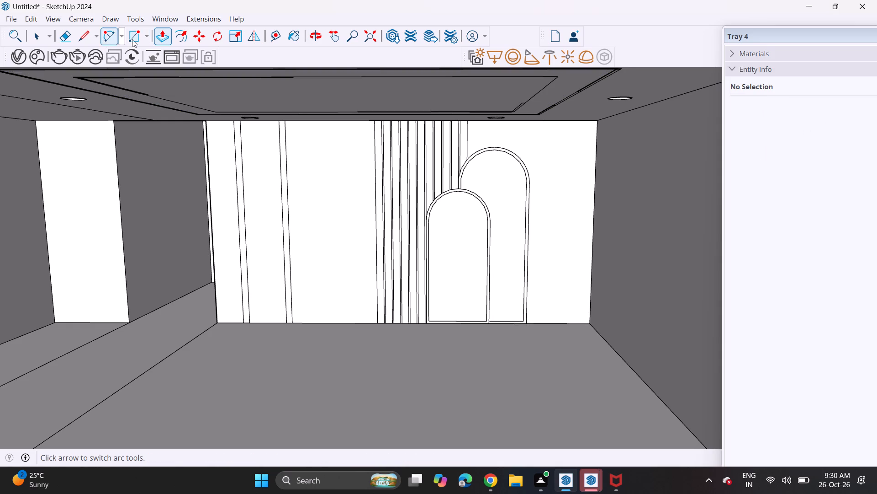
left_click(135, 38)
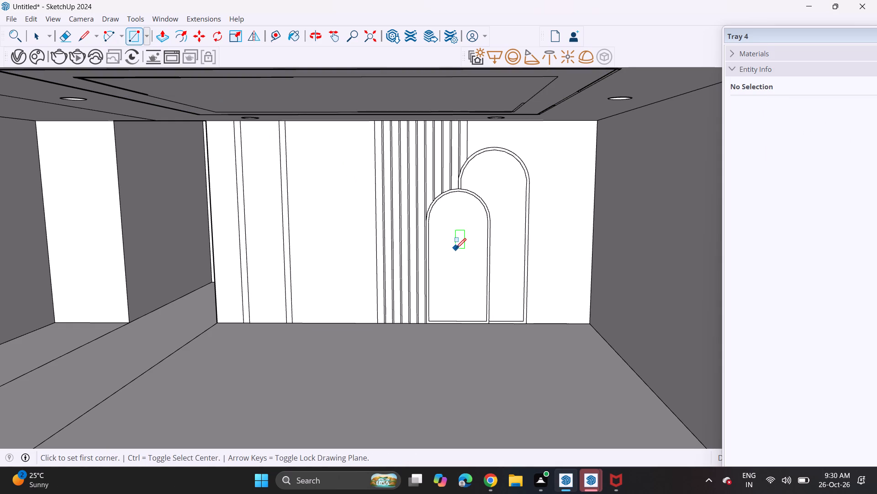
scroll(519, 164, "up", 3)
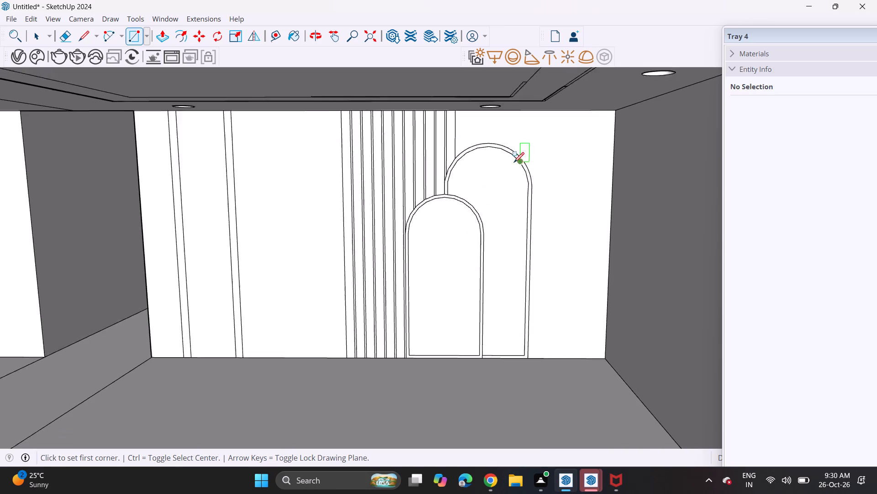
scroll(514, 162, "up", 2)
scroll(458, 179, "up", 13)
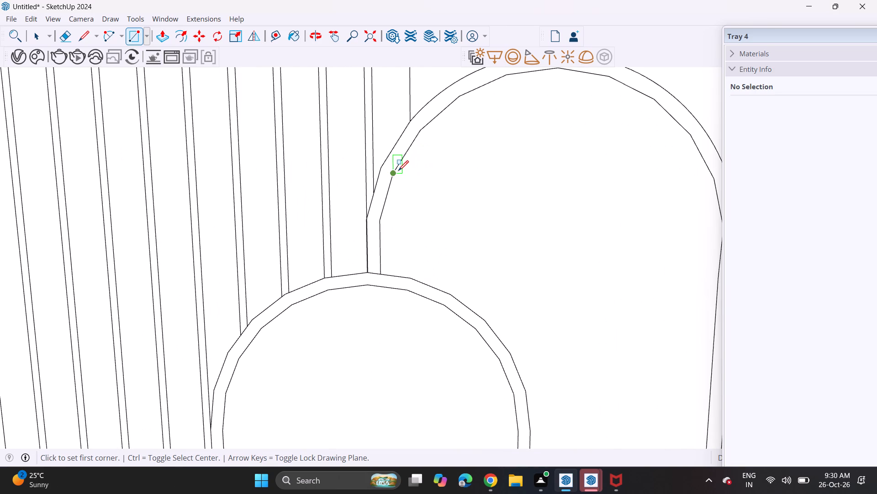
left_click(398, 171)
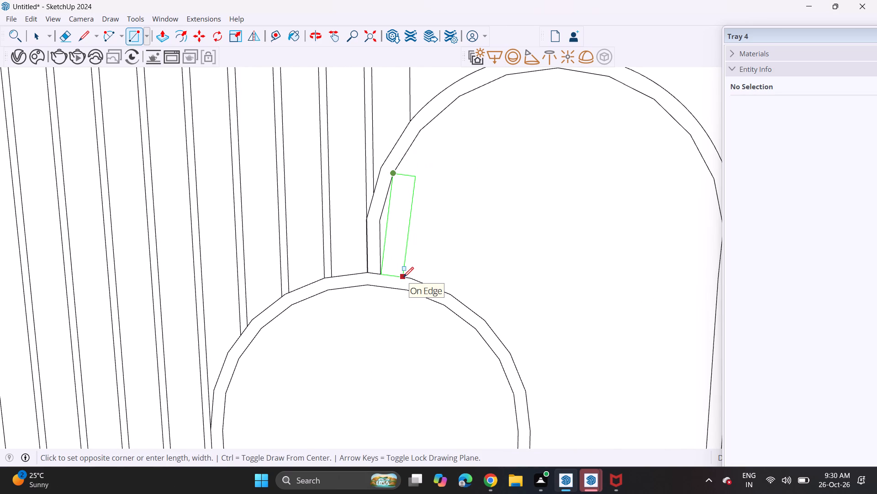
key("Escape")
Draw a vertical line from the taller arch's inner curve, close beside its inner edge, down to the smaller arch's outer curve.
left_click(84, 38)
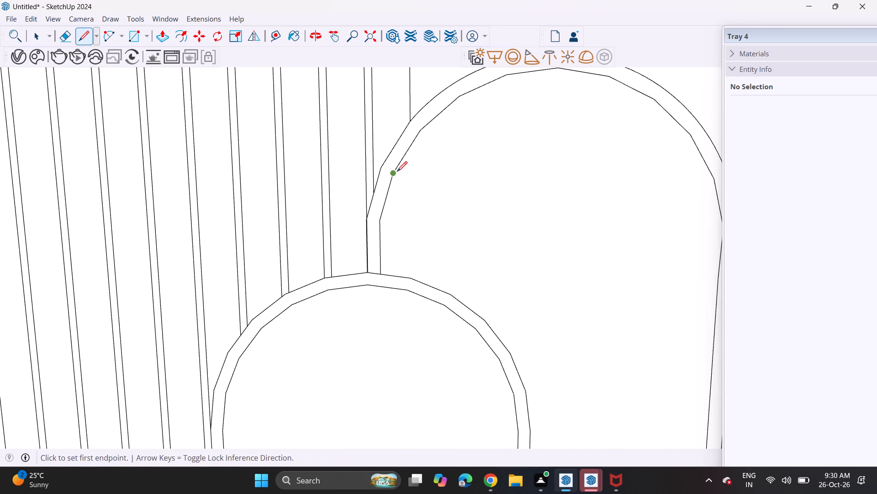
scroll(395, 213, "up", 5)
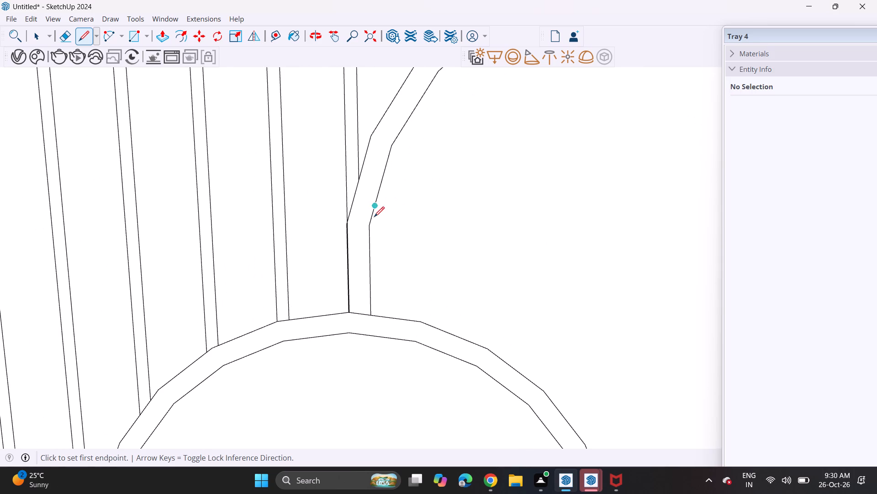
left_click(381, 188)
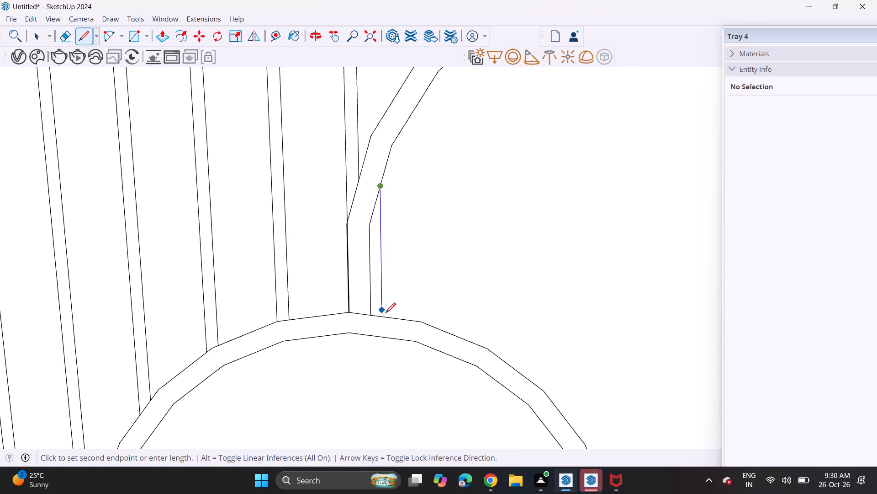
left_click(386, 319)
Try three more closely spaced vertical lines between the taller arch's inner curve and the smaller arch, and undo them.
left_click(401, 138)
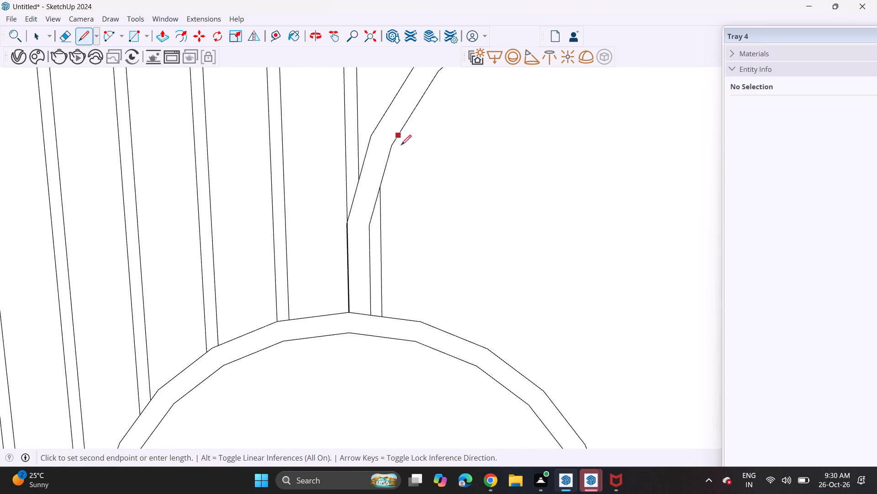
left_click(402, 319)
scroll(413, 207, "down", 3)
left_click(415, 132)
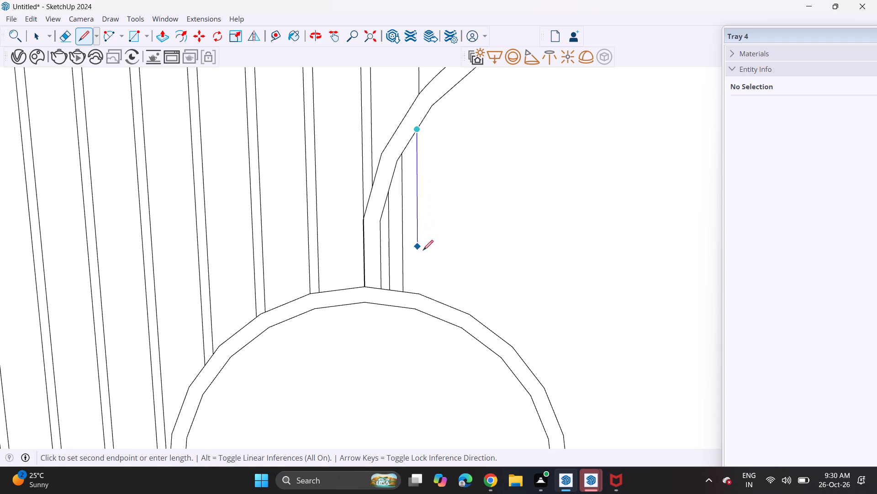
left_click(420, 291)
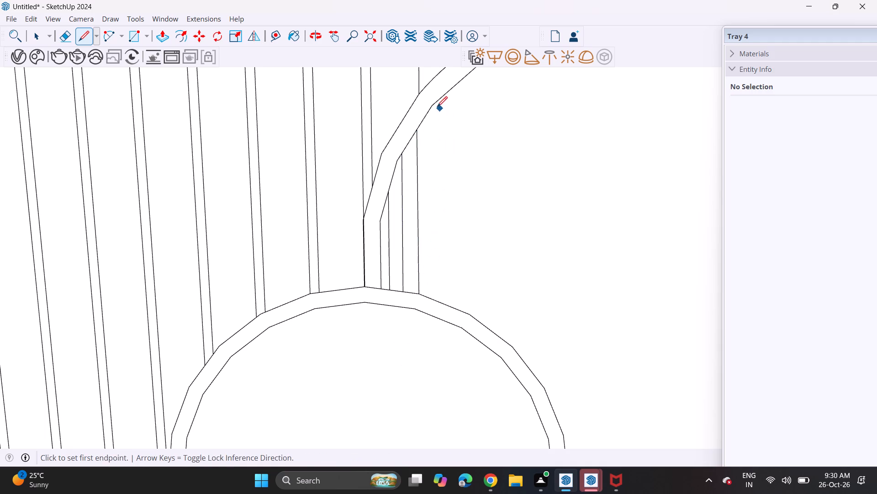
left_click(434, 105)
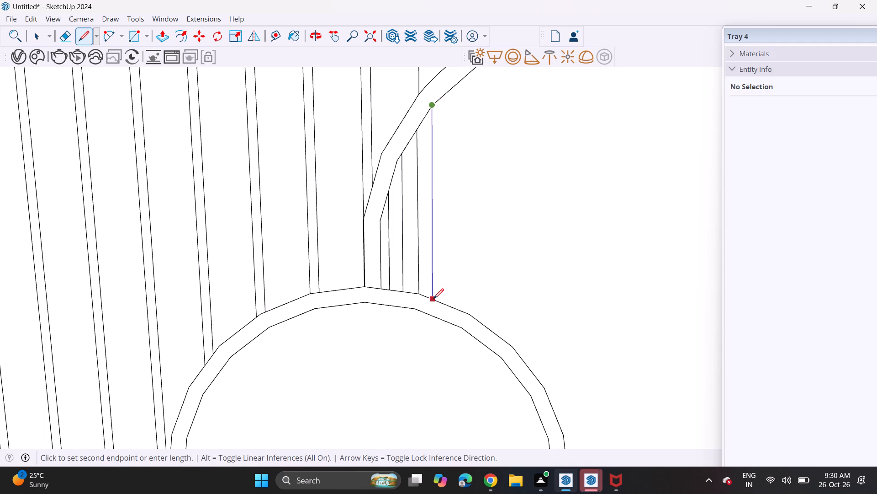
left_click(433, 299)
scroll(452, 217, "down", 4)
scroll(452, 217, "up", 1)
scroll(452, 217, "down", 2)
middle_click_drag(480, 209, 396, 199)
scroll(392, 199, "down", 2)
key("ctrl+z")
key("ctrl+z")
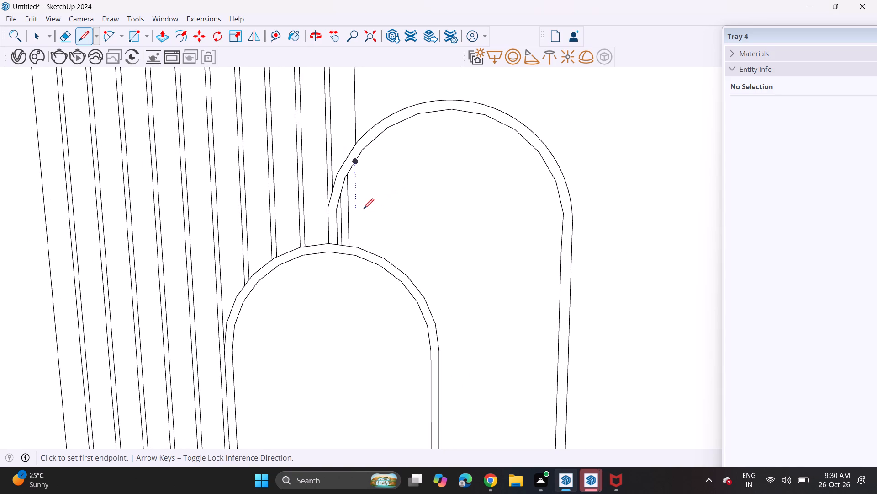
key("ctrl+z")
Draw three more widely spaced vertical lines from the taller arch's inner curve down to the smaller arch's outer curve.
left_click(355, 162)
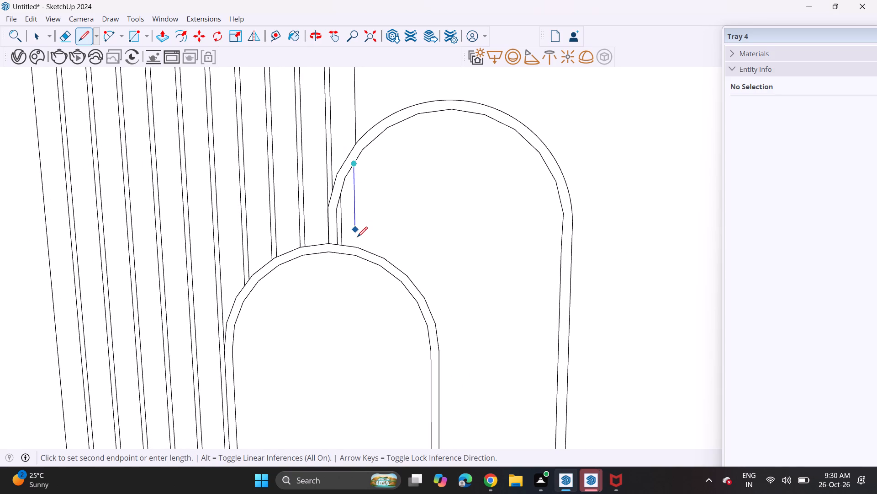
scroll(355, 241, "up", 5)
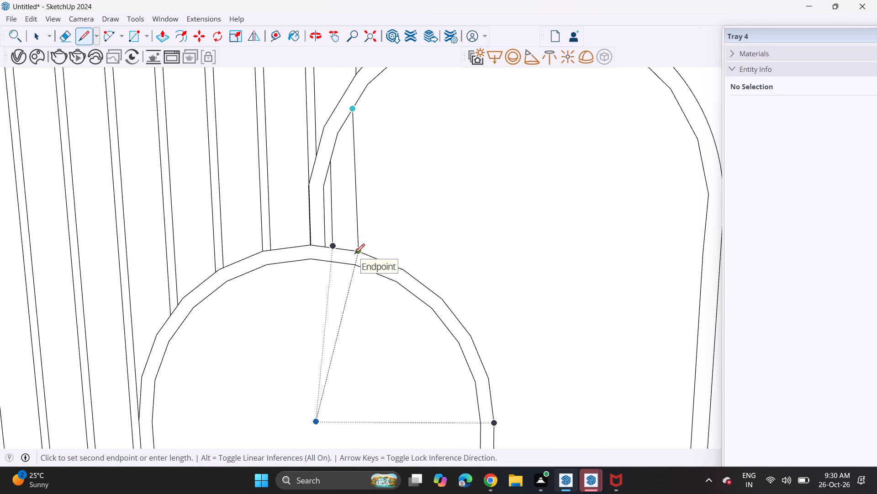
scroll(354, 247, "up", 1)
scroll(354, 247, "down", 1)
scroll(354, 247, "up", 2)
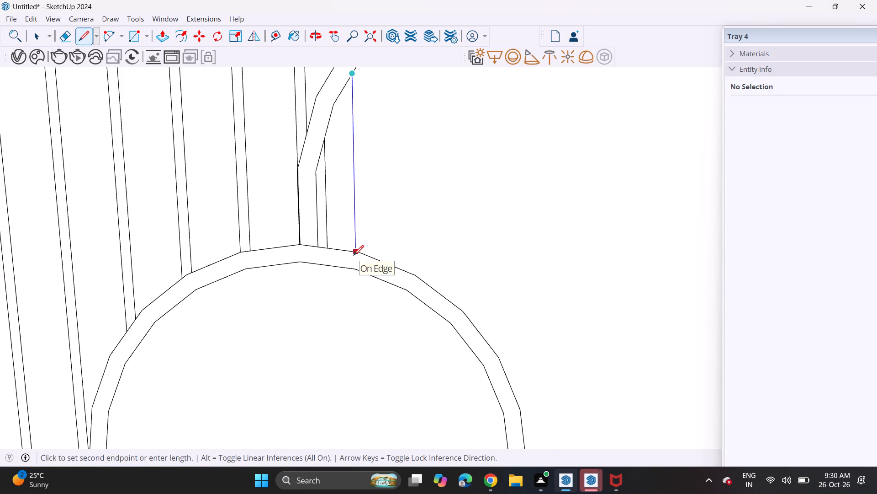
left_click(354, 255)
scroll(374, 206, "down", 3)
scroll(374, 206, "up", 1)
scroll(374, 206, "down", 1)
scroll(376, 160, "down", 6)
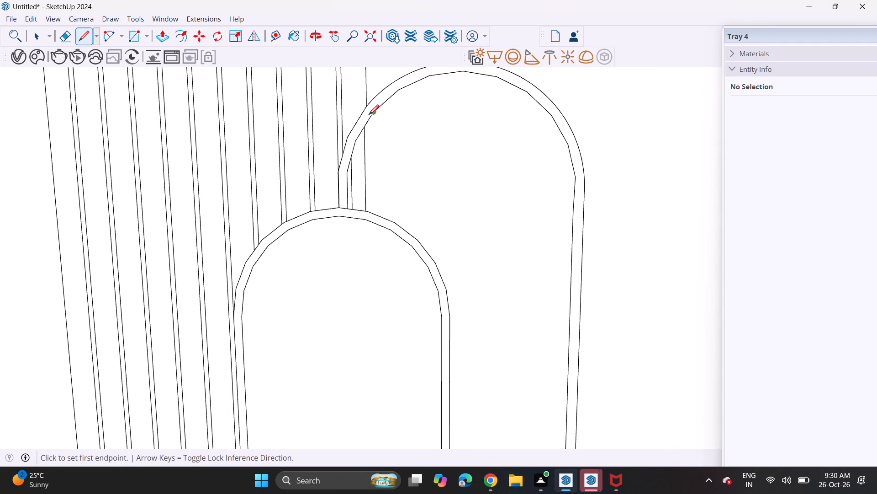
scroll(381, 107, "up", 5)
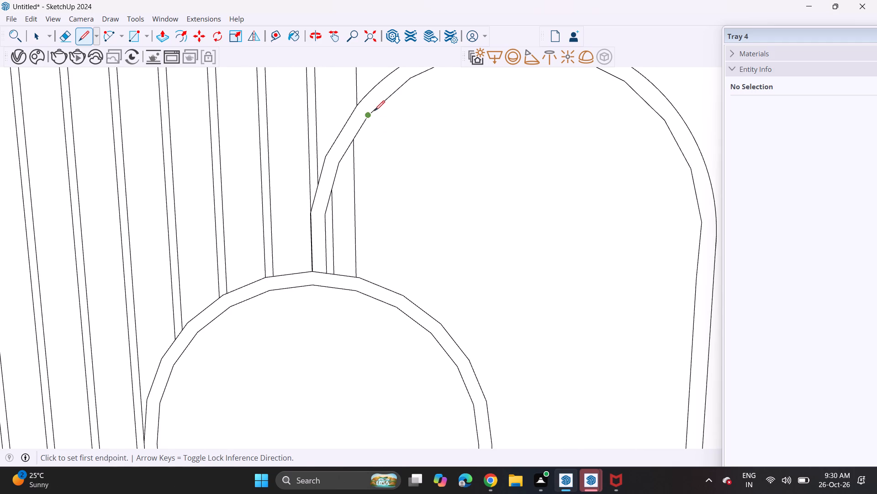
left_click(376, 109)
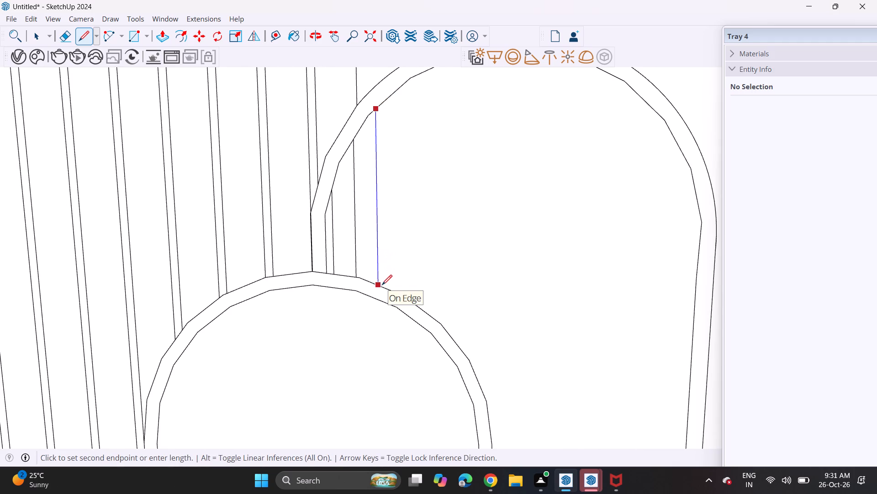
left_click(382, 285)
left_click(406, 84)
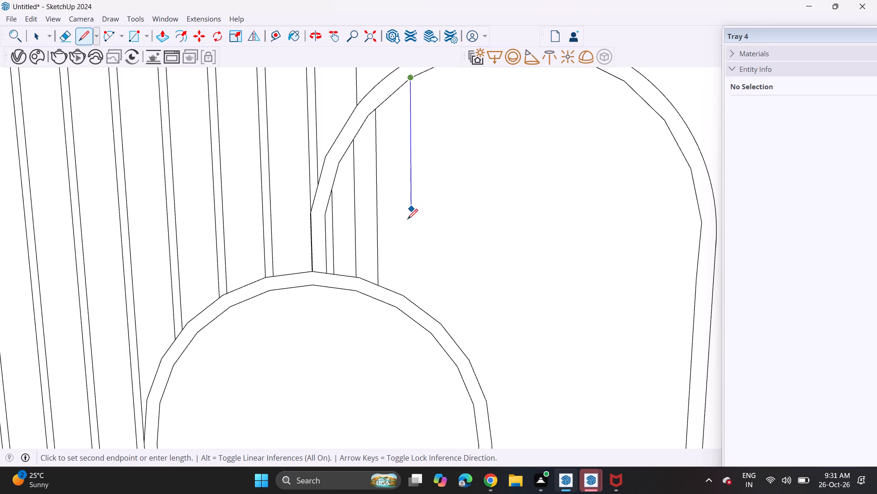
left_click(410, 303)
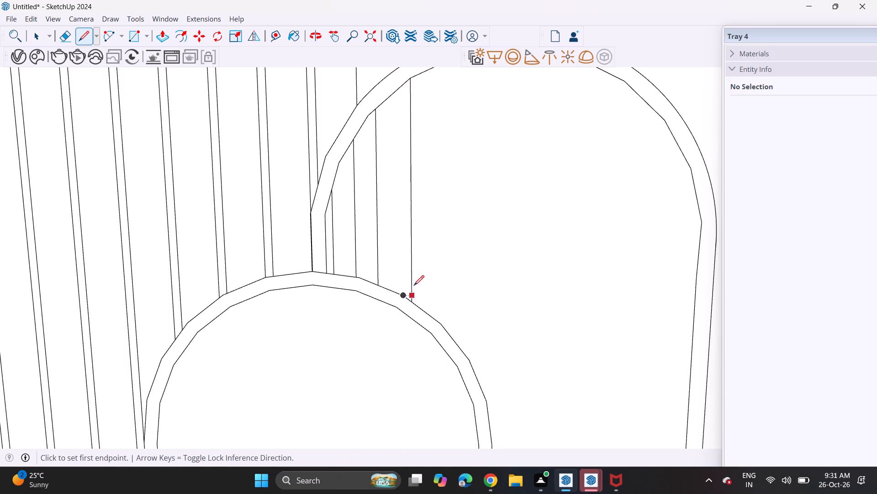
Continue the pattern toward the taller arch's crown with two more vertical lines ending on the smaller arch's outer curve.
scroll(412, 256, "down", 14)
scroll(421, 204, "down", 1)
scroll(421, 204, "up", 8)
scroll(419, 196, "down", 2)
scroll(419, 196, "up", 3)
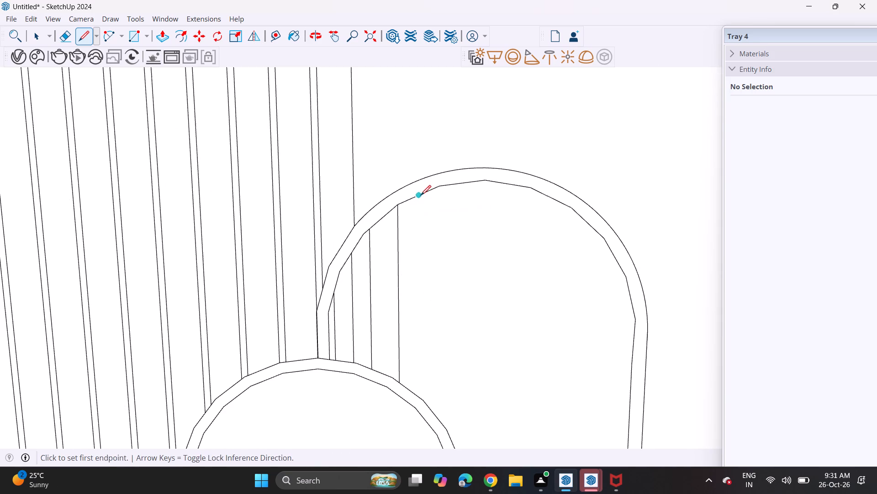
left_click(427, 192)
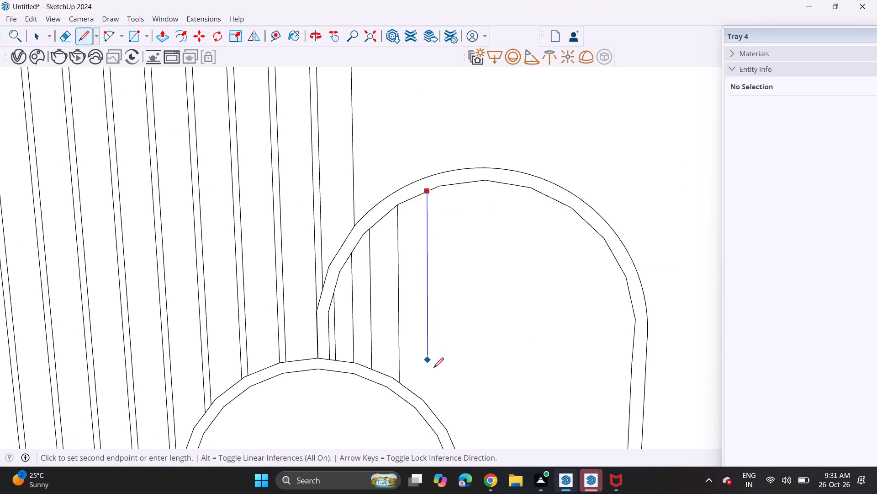
left_click(429, 408)
left_click(455, 185)
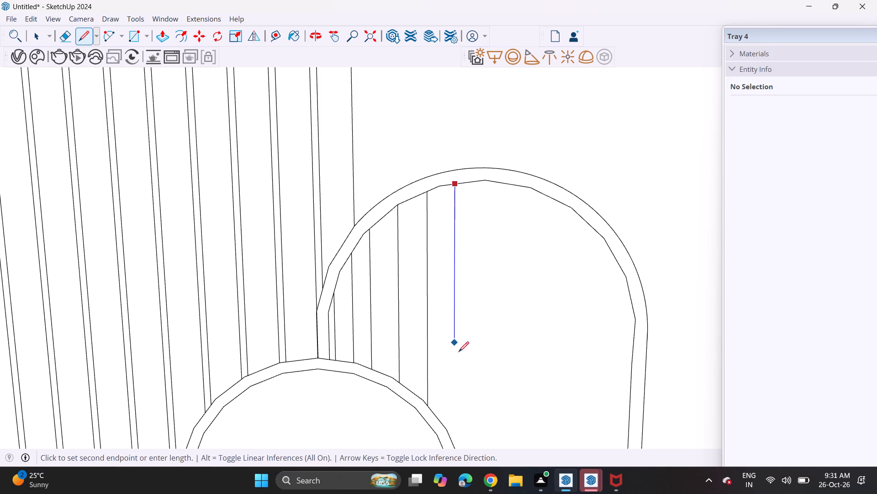
left_click(456, 444)
Draw a full-height vertical line from the crown of the taller arch's inner curve down to its inner base line.
scroll(450, 410, "down", 5)
scroll(449, 403, "up", 1)
scroll(449, 402, "down", 2)
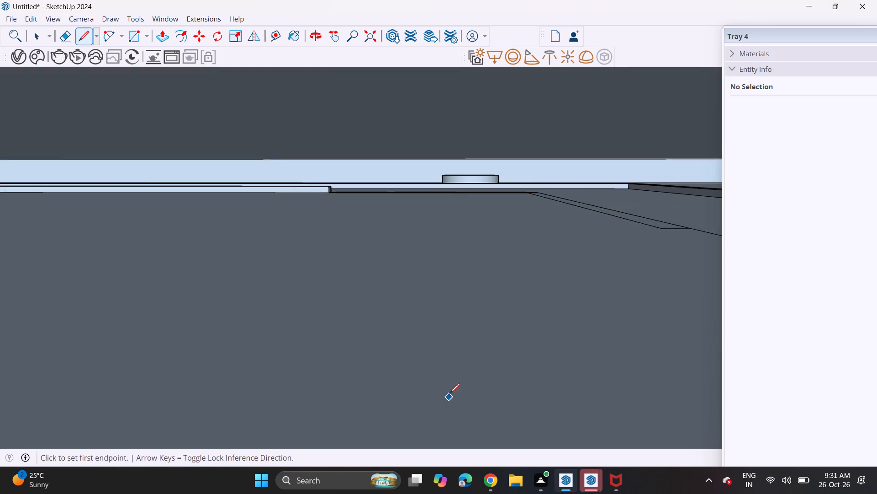
middle_click_drag(451, 368, 428, 199, "shift")
scroll(432, 215, "up", 1, "shift")
middle_click_drag(441, 345, 399, 76)
middle_click_drag(454, 358, 442, 261)
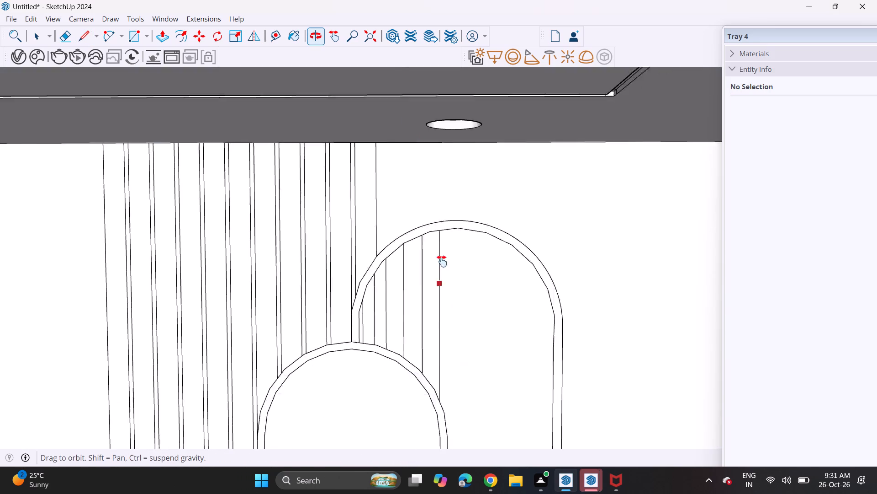
middle_click_drag(442, 261, 435, 146)
scroll(435, 146, "up", 1)
middle_click_drag(435, 146, 442, 168)
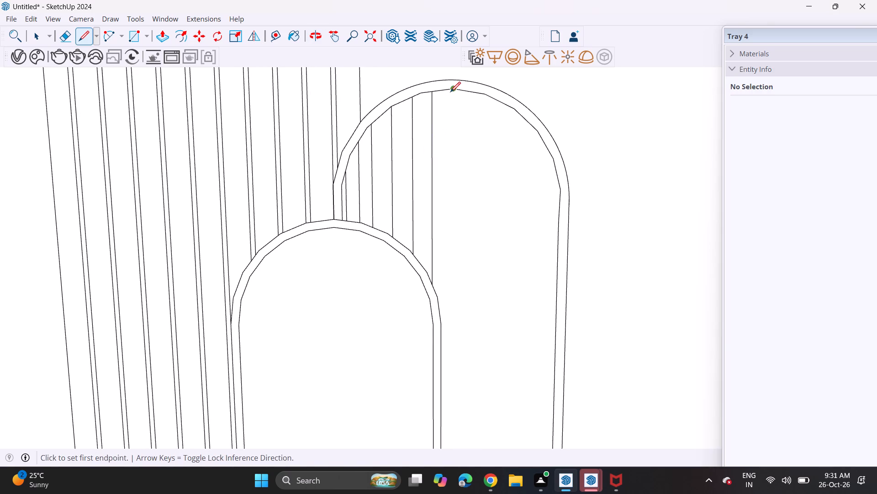
left_click(450, 92)
scroll(457, 376, "down", 3)
scroll(457, 377, "up", 1)
scroll(457, 378, "down", 2)
middle_click_drag(455, 371, 454, 175, "shift")
scroll(453, 176, "up", 1)
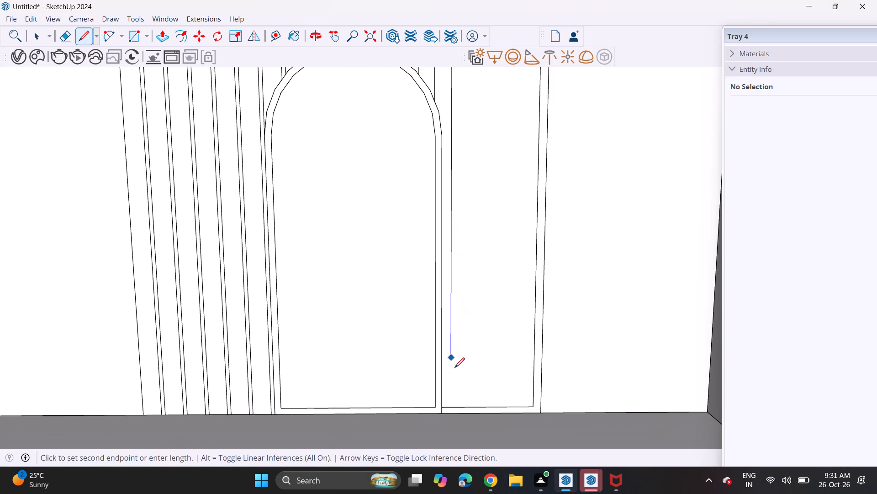
left_click(457, 405)
Draw another full-height vertical line just past the taller arch's crown, from the inner curve to the inner base line.
scroll(461, 319, "down", 2)
scroll(461, 319, "up", 1)
scroll(461, 319, "down", 1)
scroll(459, 269, "up", 1)
middle_click_drag(459, 269, 449, 363, "shift")
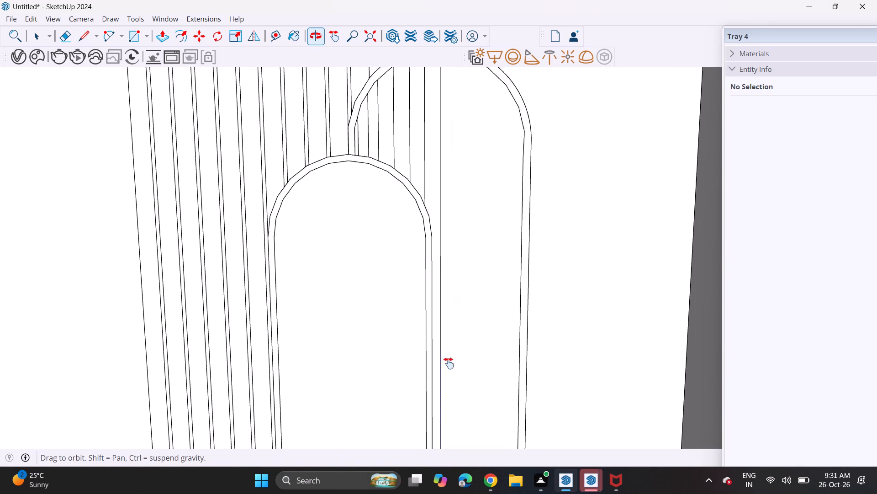
middle_click_drag(449, 363, 449, 396, "shift")
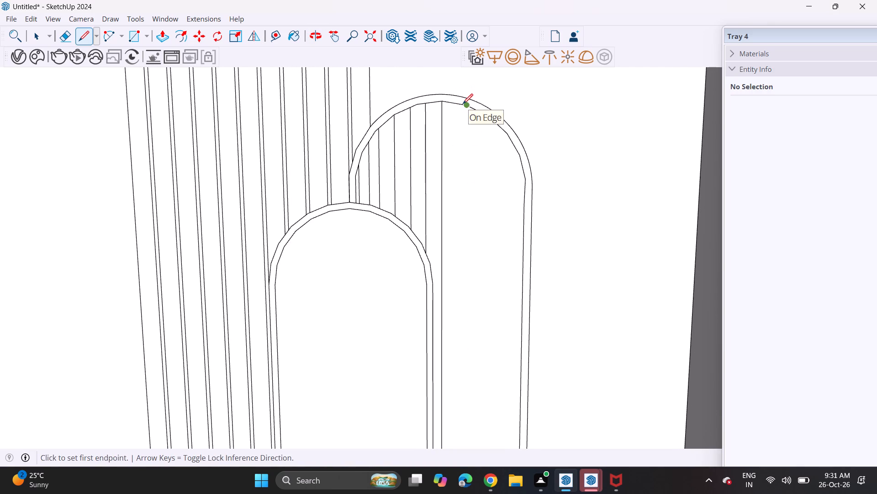
scroll(462, 105, "up", 1)
scroll(462, 105, "down", 2)
scroll(462, 105, "up", 3)
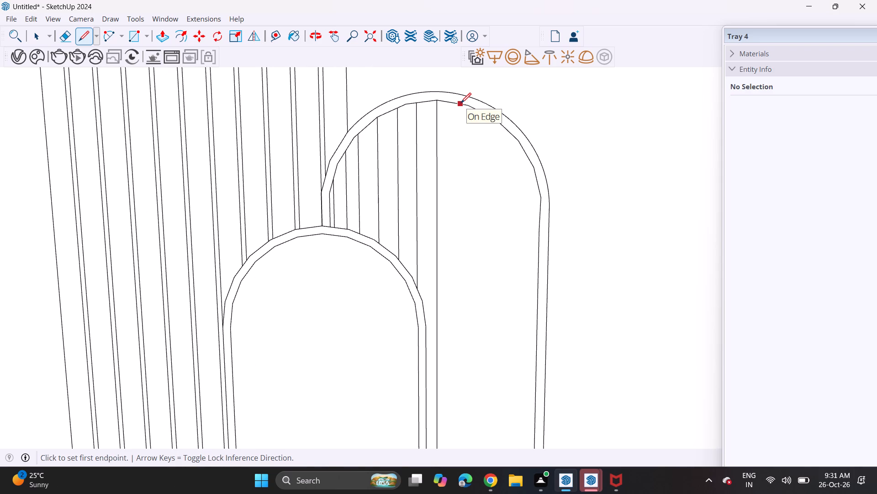
left_click(461, 103)
scroll(456, 254, "down", 6)
middle_click_drag(454, 252, 455, 150, "shift")
scroll(458, 154, "up", 1)
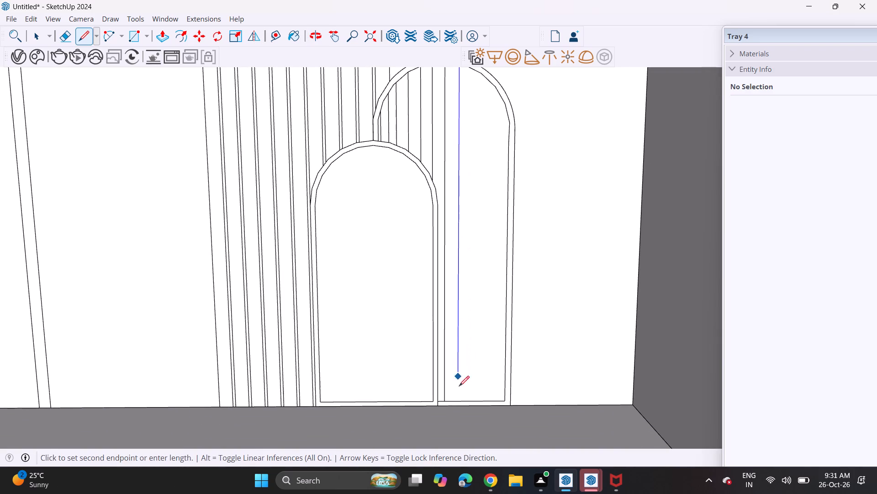
left_click(455, 403)
middle_click_drag(475, 75, 475, 102)
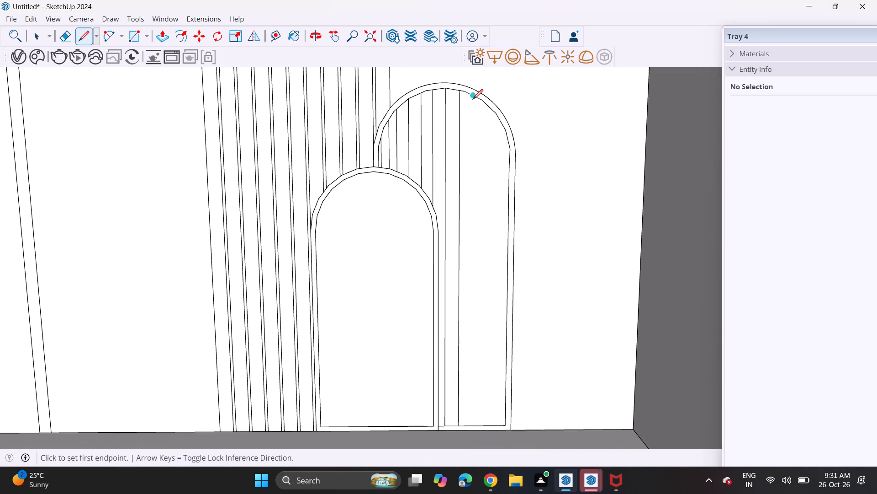
Draw two more full-height vertical lines past the taller arch's crown, from its inner curve down to the inner base line.
left_click(474, 99)
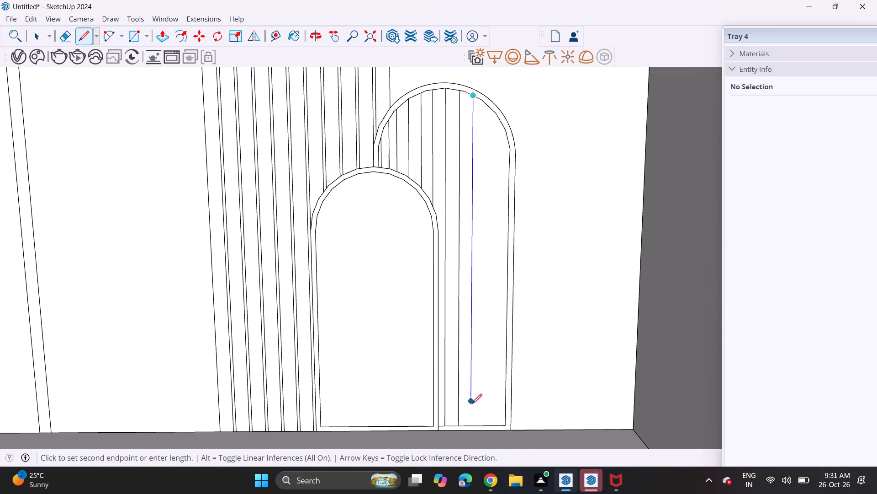
left_click(467, 427)
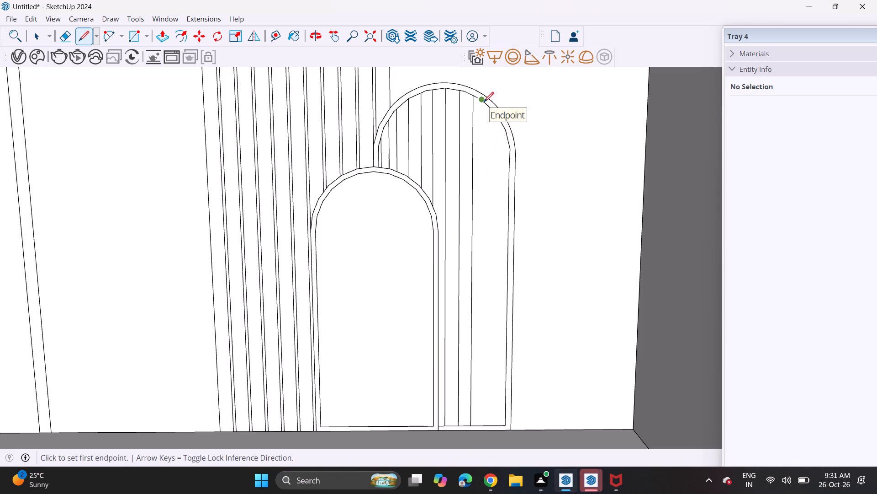
scroll(485, 107, "up", 8)
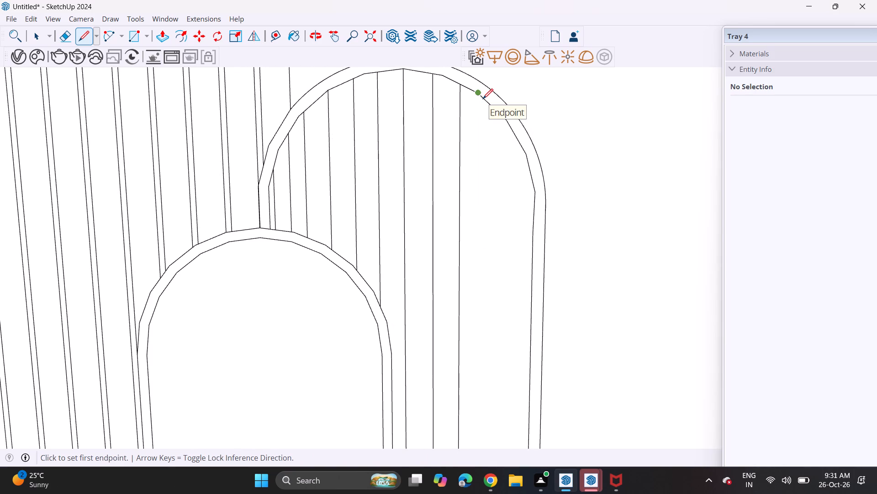
left_click(482, 101)
scroll(475, 221, "down", 5)
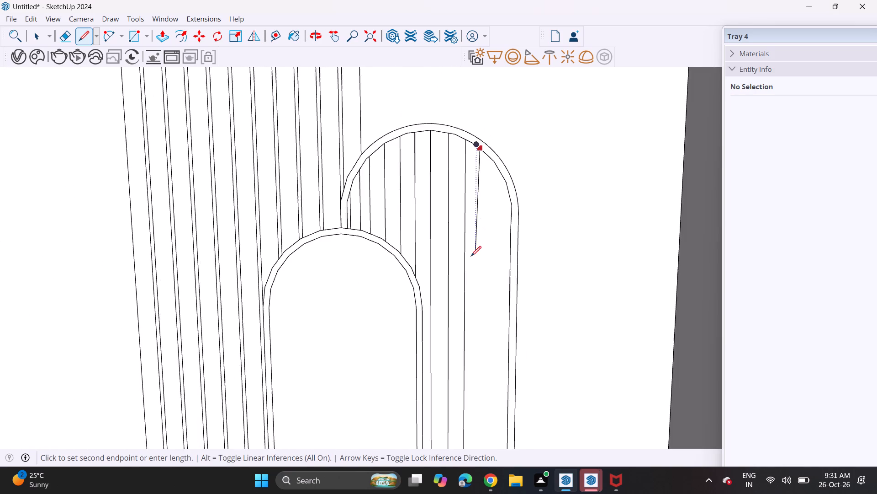
middle_click_drag(471, 256, 458, 114, "shift")
scroll(458, 115, "up", 1, "shift")
scroll(465, 315, "down", 2)
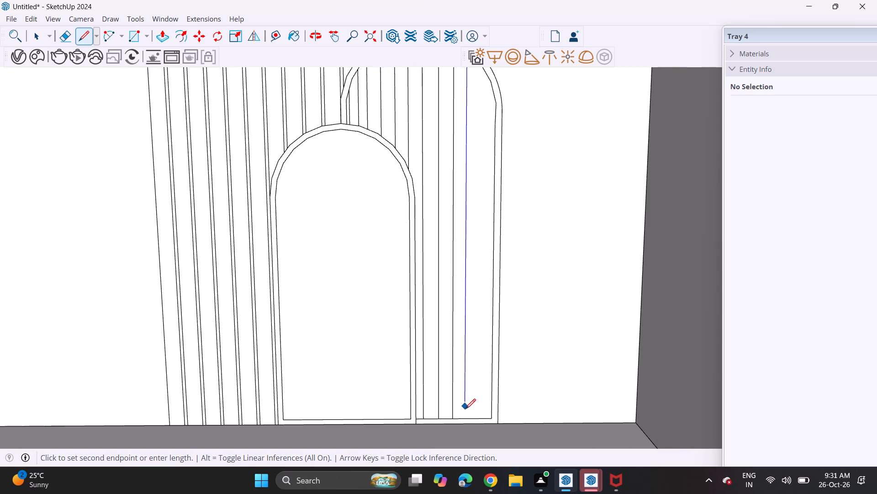
left_click(465, 417)
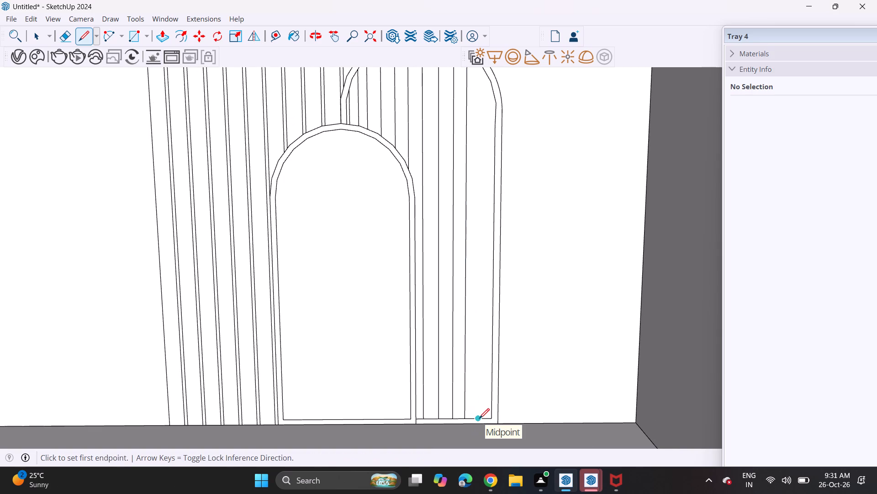
Draw a vertical line from the midpoint of the taller arch's remaining inner base segment up to its inner curve.
left_click(478, 419)
scroll(480, 245, "down", 5)
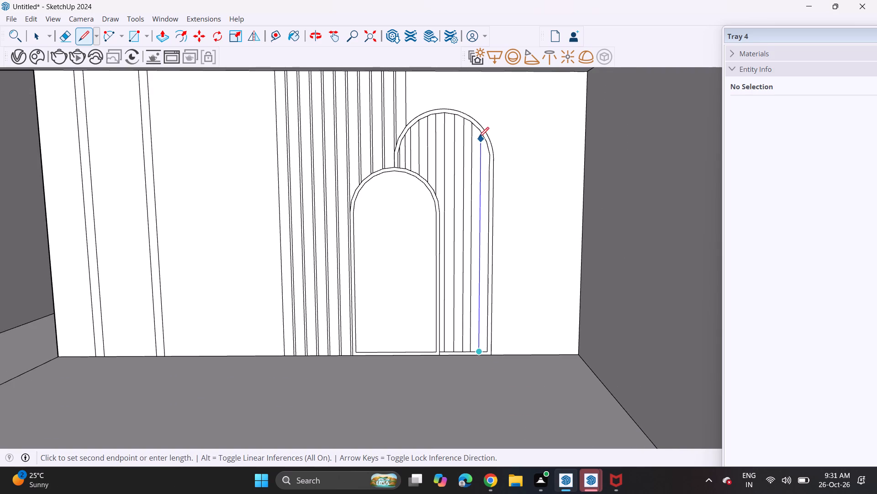
left_click(479, 137)
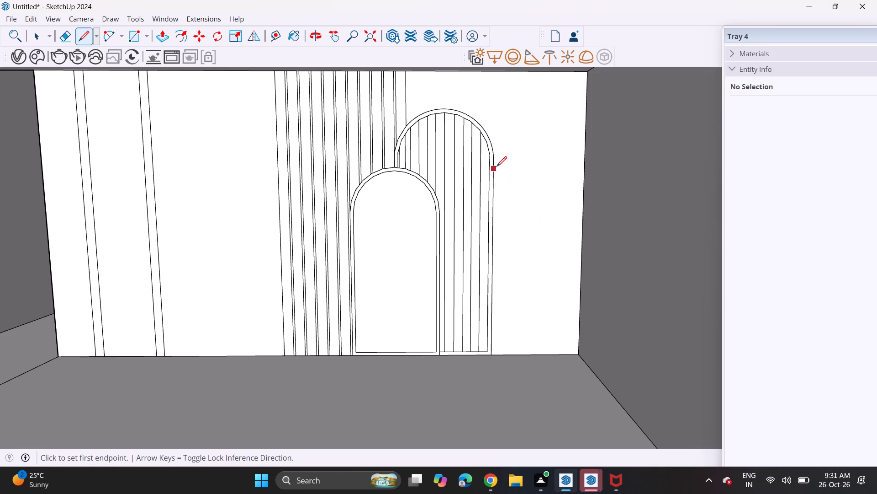
Draw the last vertical line beside the taller arch's outer side border, from a curve segment's midpoint down to the inner base line.
scroll(491, 160, "up", 11)
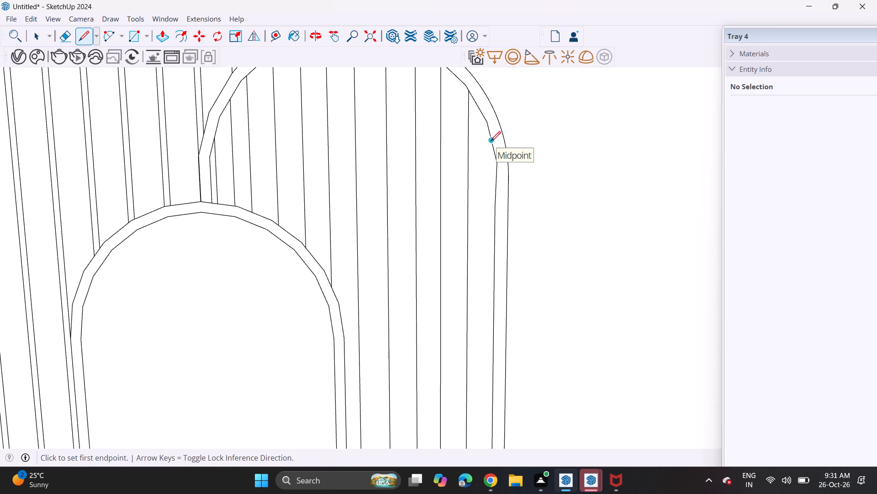
left_click(491, 141)
scroll(473, 324, "down", 5)
middle_click_drag(479, 369, 477, 222)
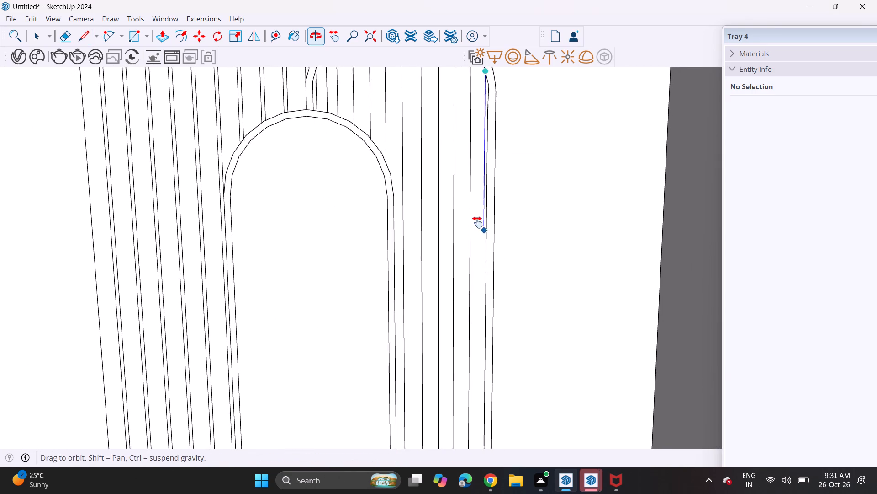
middle_click_drag(477, 222, 477, 221)
middle_click_drag(486, 343, 488, 255)
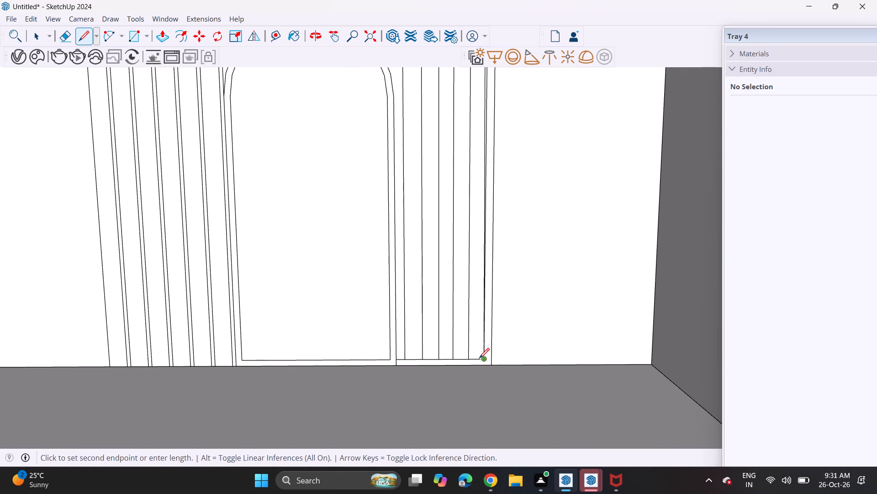
left_click(476, 356)
scroll(443, 259, "down", 3)
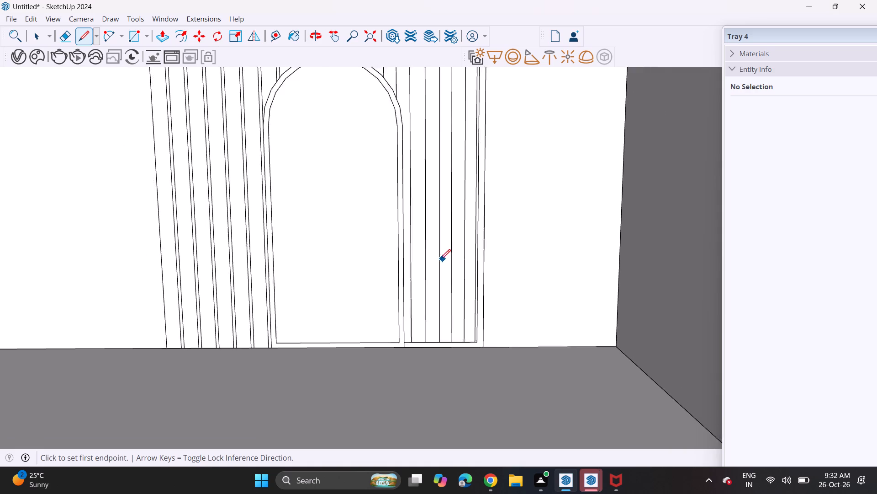
Draw a vertical centre line in the smaller arch from the crown of its inner curve down to its inner base line.
middle_click_drag(420, 252, 506, 330, "shift")
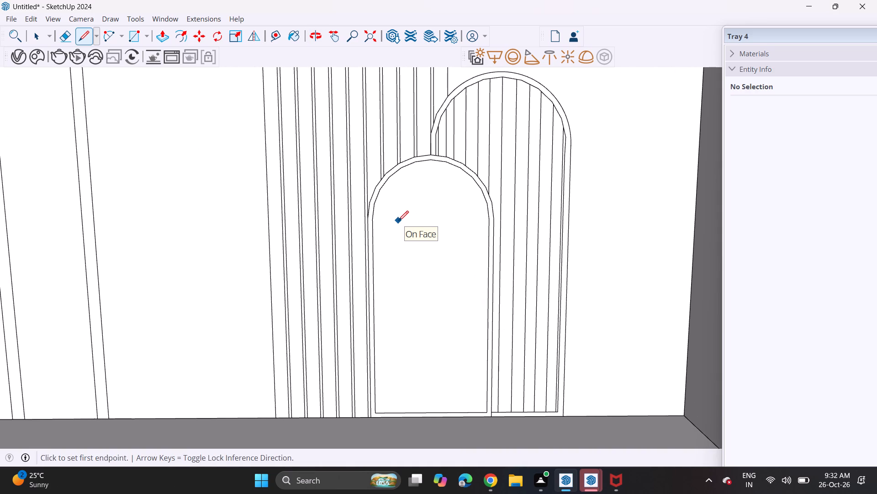
scroll(398, 186, "up", 10)
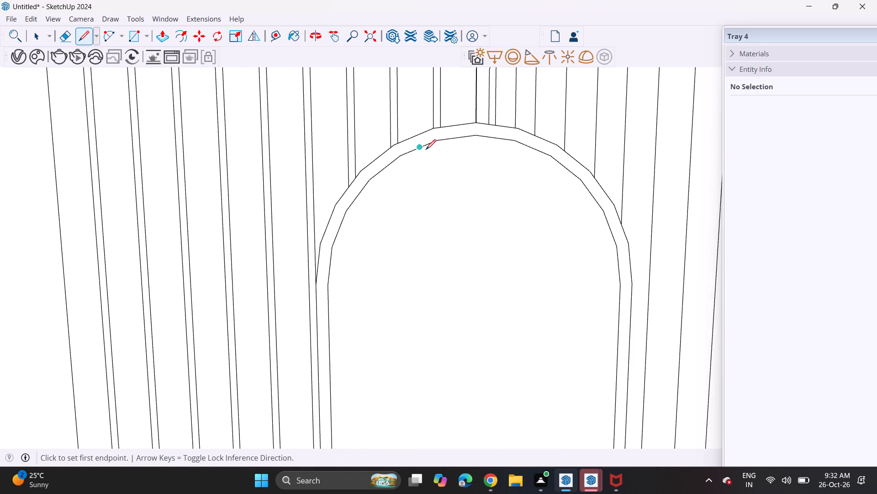
left_click(440, 140)
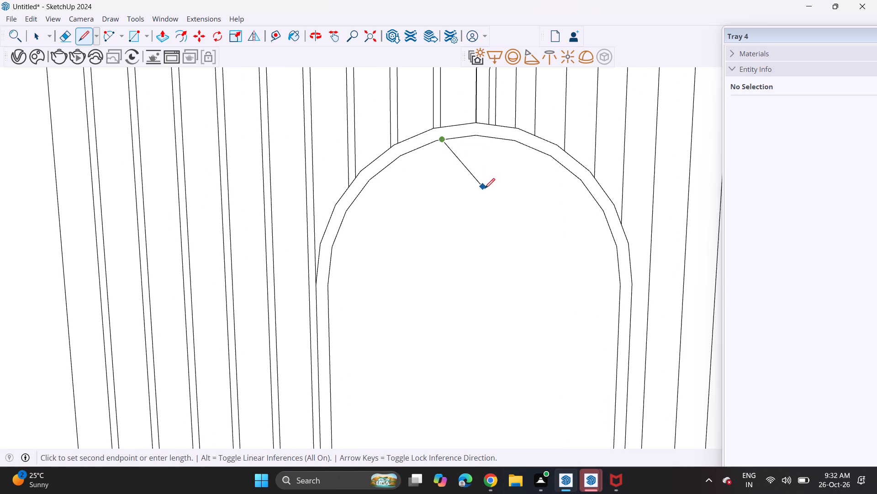
key("Escape")
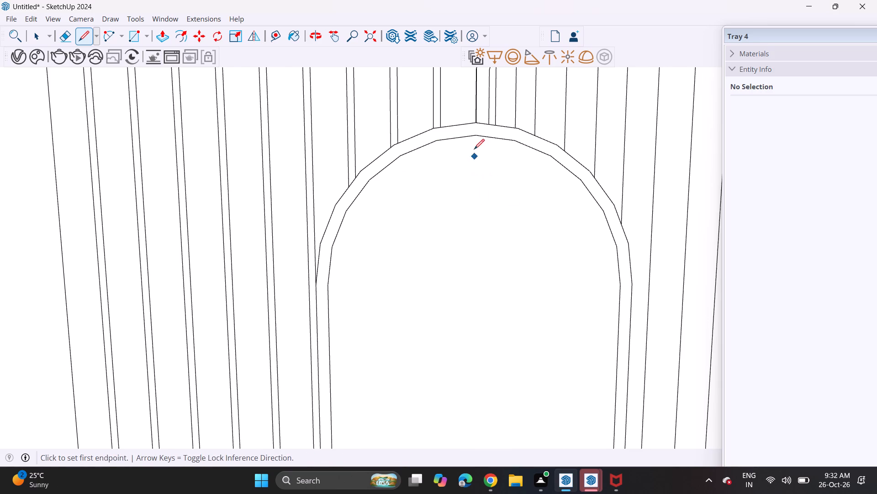
left_click(472, 136)
scroll(470, 299, "down", 4)
middle_click_drag(475, 317, 475, 108)
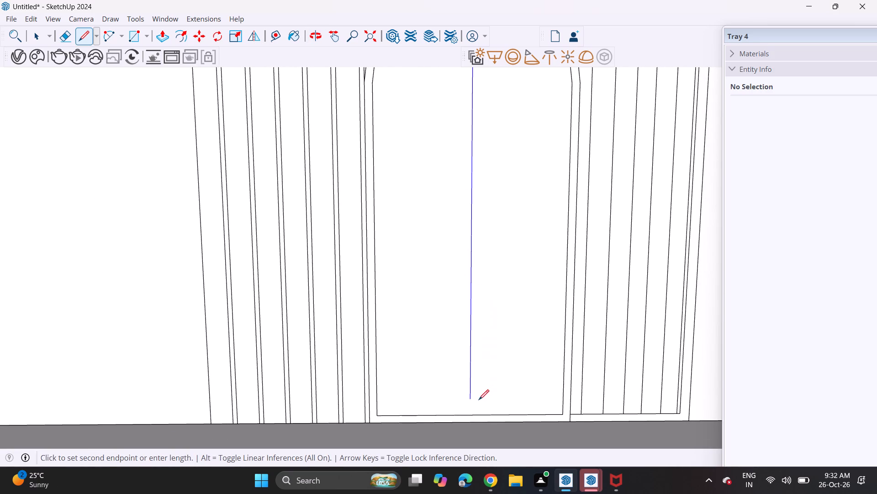
left_click(475, 414)
scroll(479, 269, "down", 3)
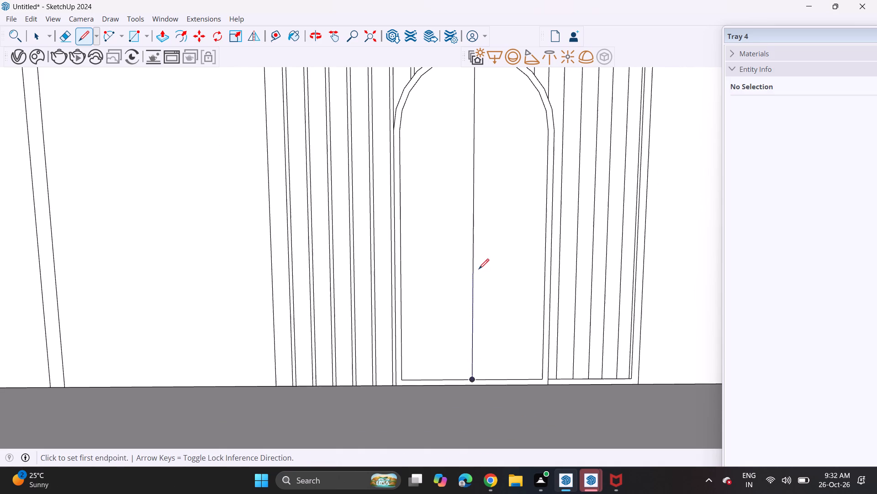
Draw two diagonal lines from the inner curve endpoints flanking the smaller arch's crown, meeting in a V on the centre line.
middle_click_drag(471, 227, 469, 338, "shift")
scroll(468, 148, "up", 5)
scroll(454, 178, "down", 1)
scroll(454, 178, "up", 9)
scroll(449, 179, "down", 1)
left_click(439, 173)
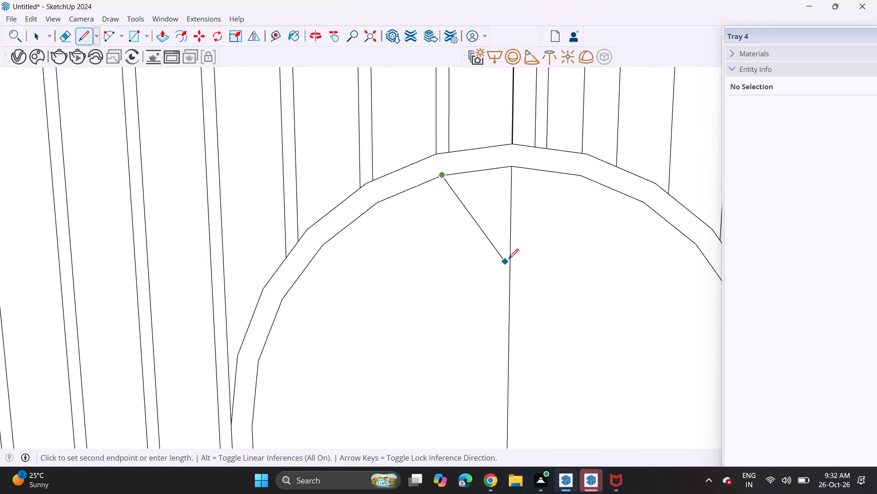
left_click(512, 242)
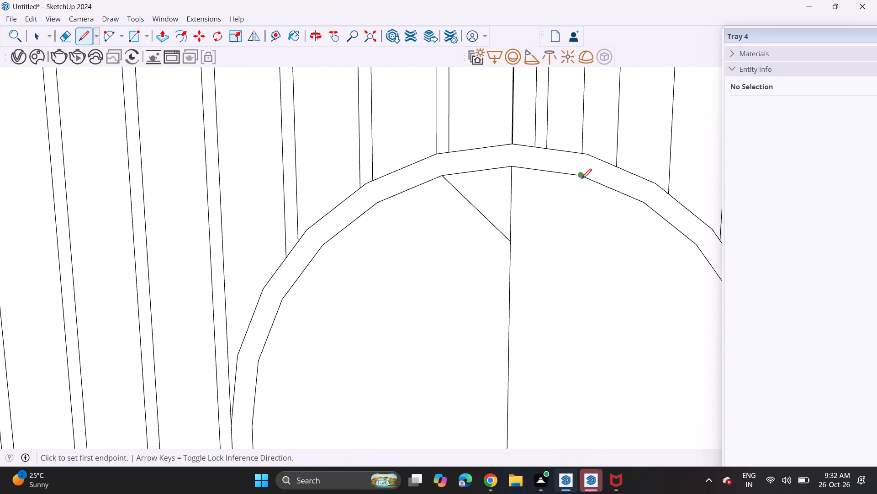
left_click(582, 179)
left_click(510, 244)
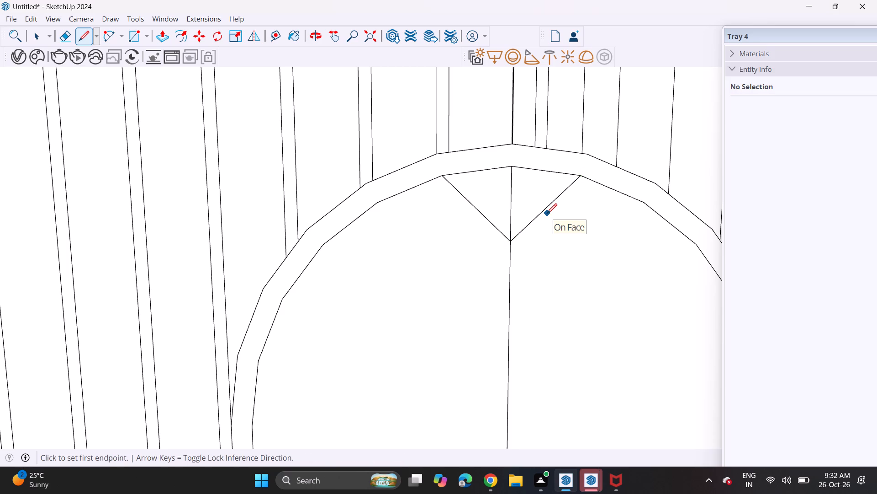
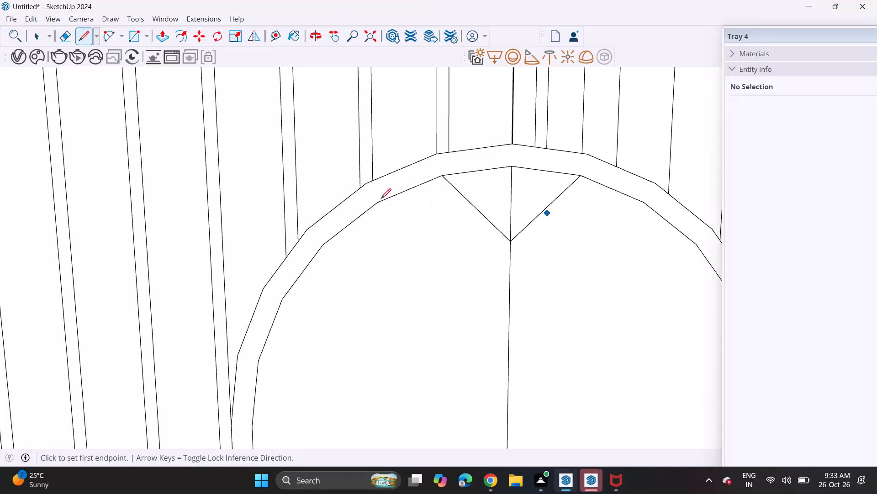
Draw two more V-shaped line pairs below the first V, from the next inner-curve endpoints on each side to the smaller arch's centre line.
left_click(376, 203)
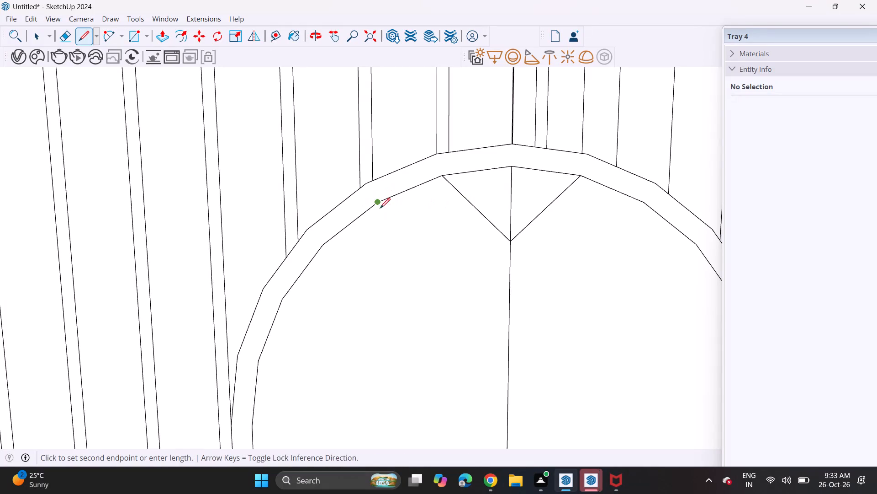
left_click(510, 318)
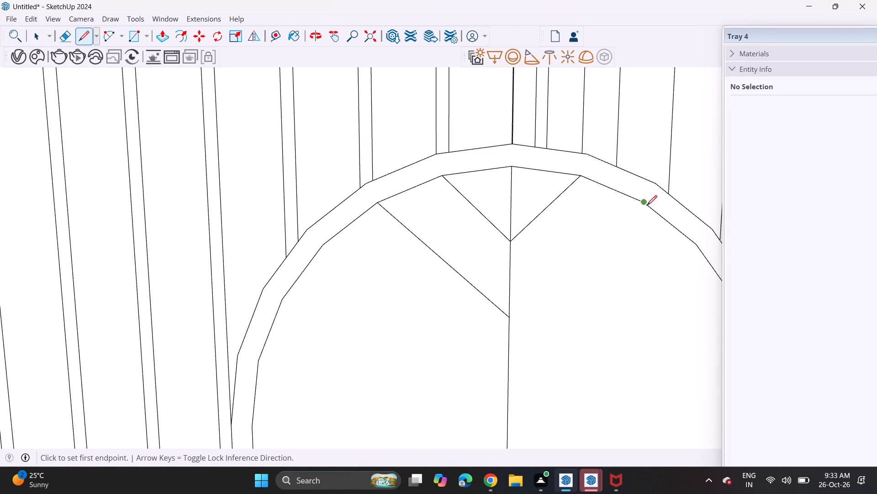
left_click(647, 205)
left_click(512, 319)
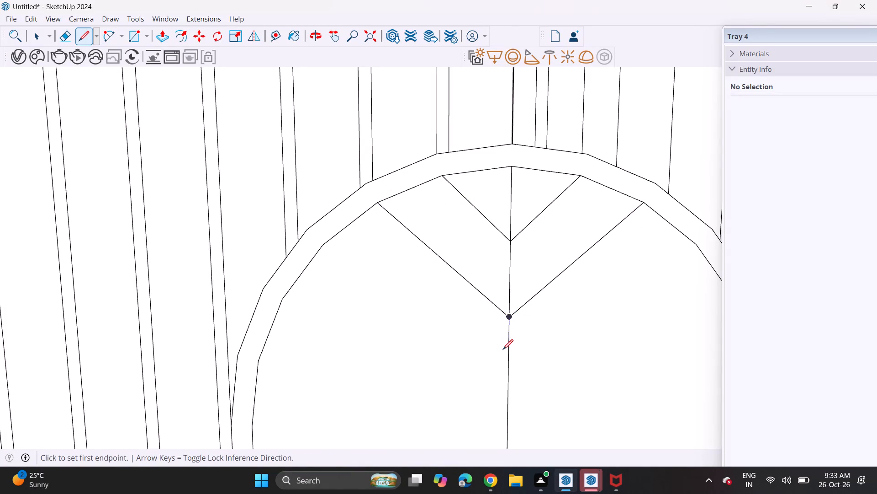
scroll(511, 355, "down", 1)
scroll(511, 356, "up", 1)
scroll(511, 357, "down", 1)
middle_click_drag(523, 351, 493, 277, "shift")
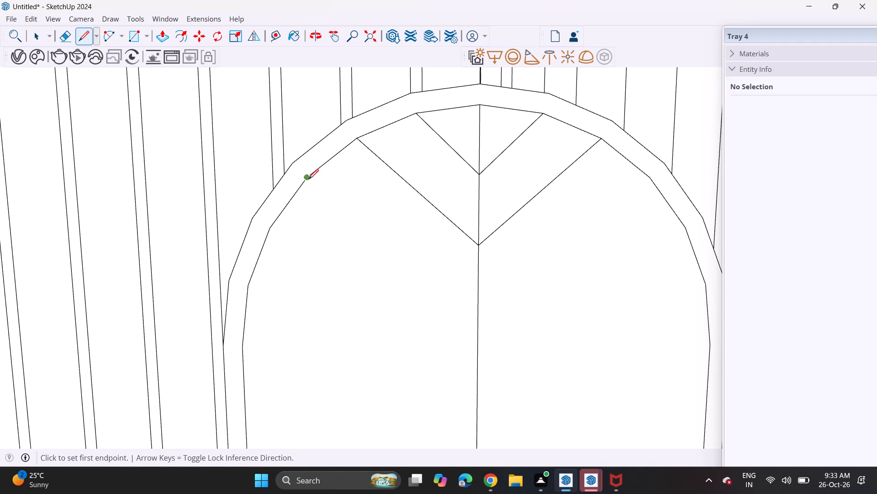
left_click(307, 178)
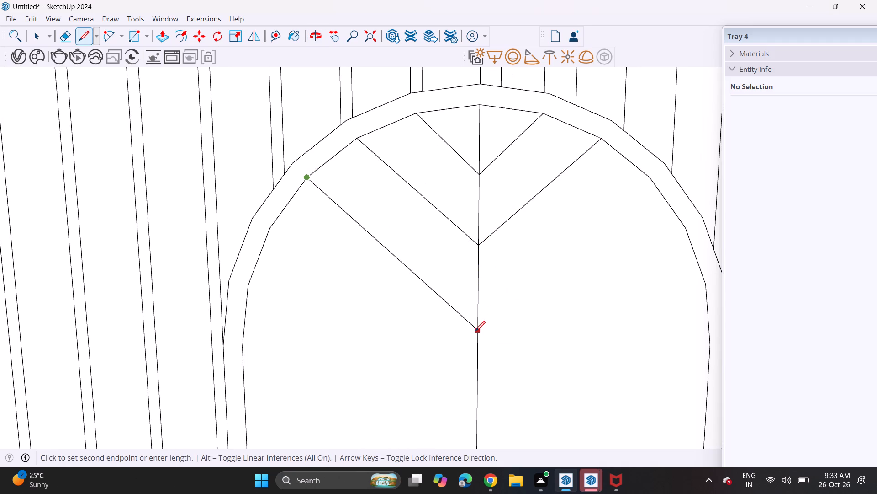
left_click(475, 333)
left_click(478, 336)
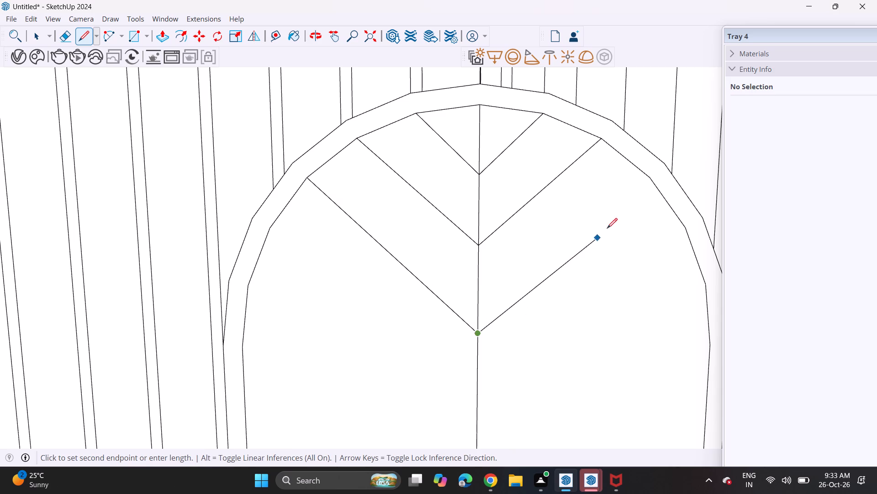
left_click(651, 183)
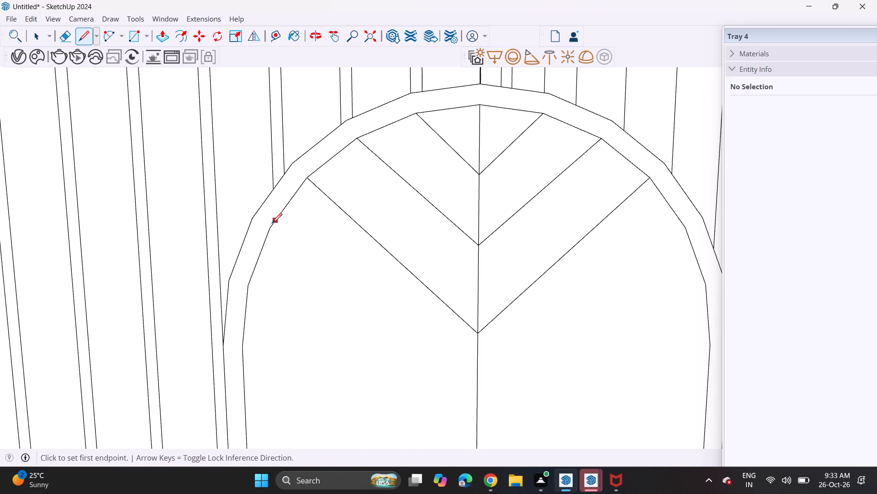
Continue the chevron pattern with a fourth and fifth V, joining the next lower inner-curve endpoints to the smaller arch's centre line.
left_click(269, 230)
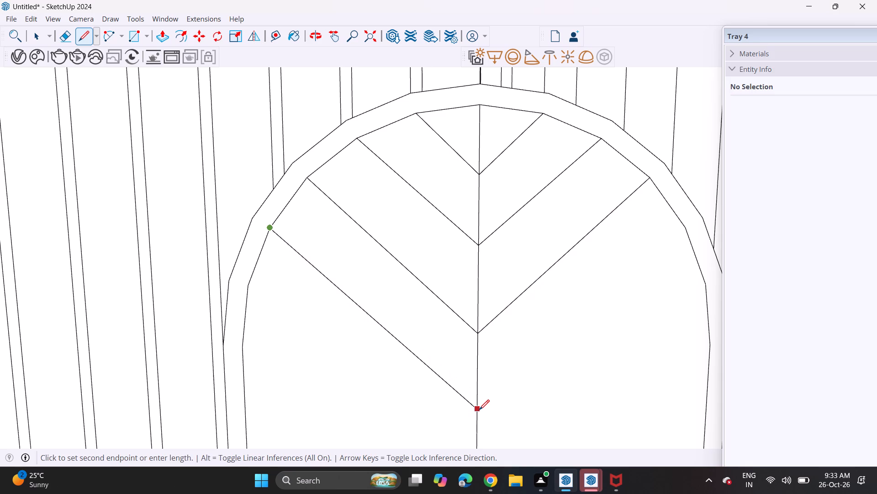
left_click(479, 410)
left_click(689, 231)
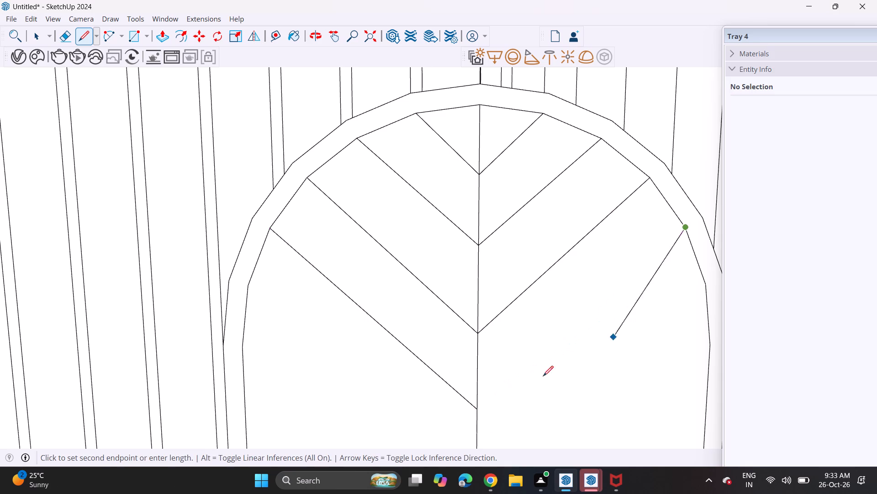
left_click(480, 408)
scroll(475, 417, "down", 3)
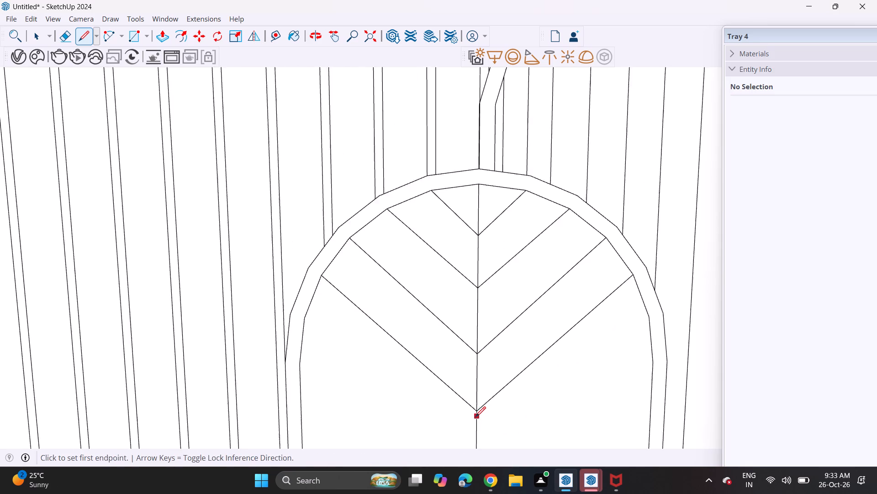
scroll(475, 417, "down", 1)
middle_click_drag(475, 411, 460, 266)
left_click(303, 181)
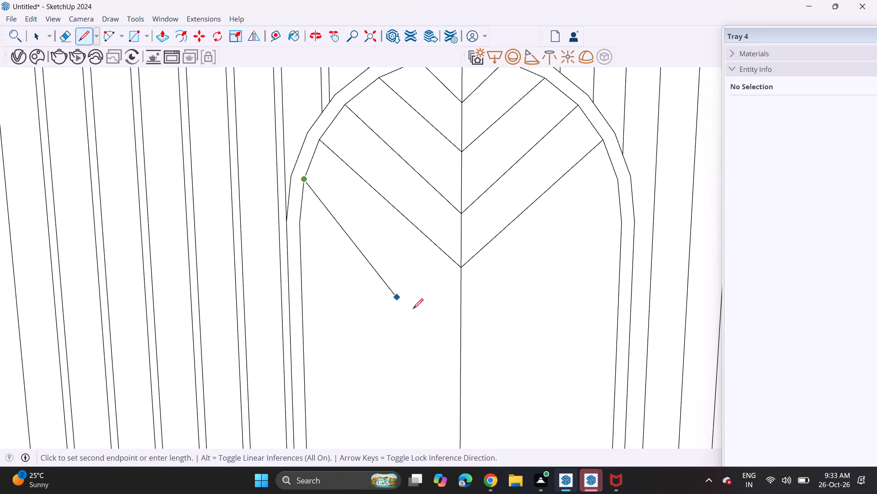
left_click(463, 319)
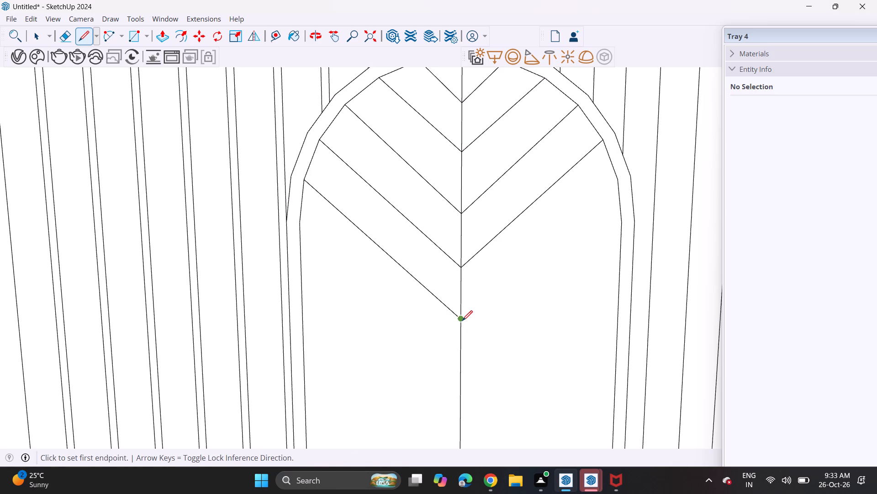
left_click(462, 321)
left_click(619, 183)
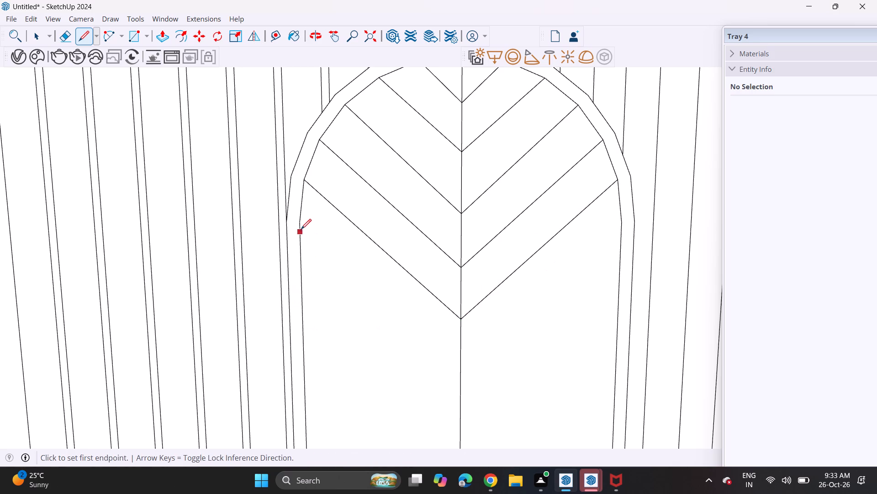
Draw a V from where the inner curve meets the straight sides, and another just below it from the sides to the centre line.
left_click(302, 224)
double_click(461, 370)
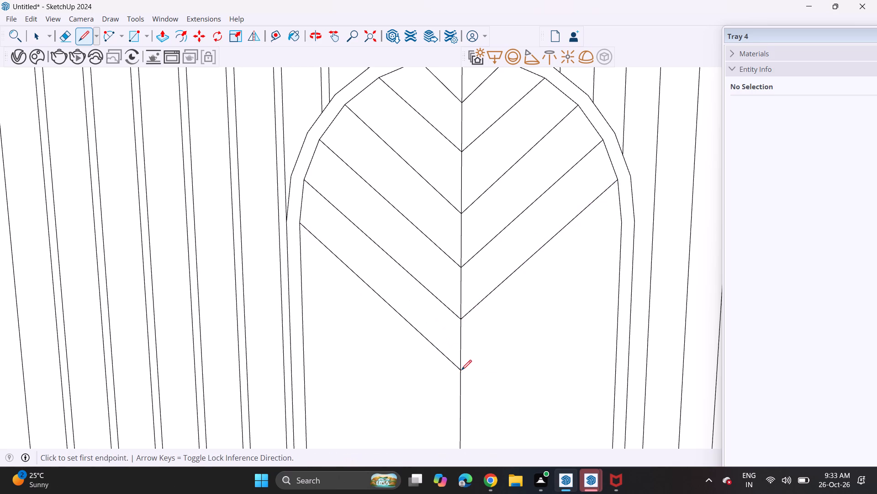
left_click(461, 369)
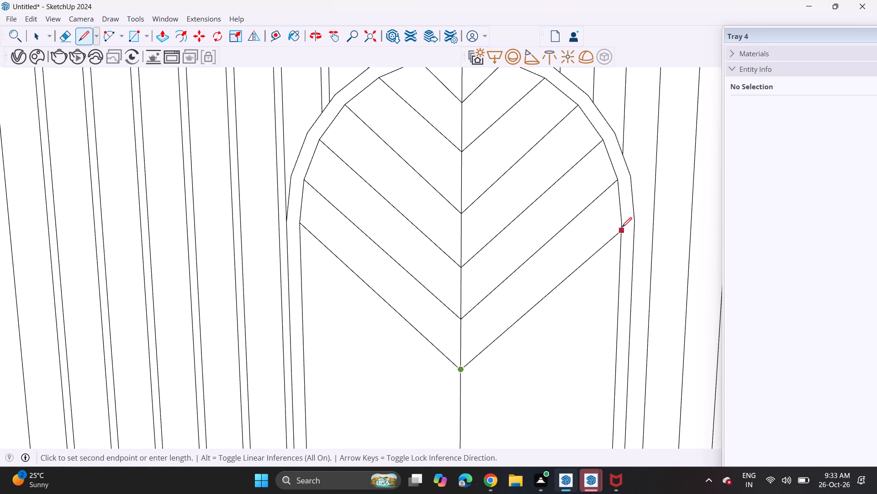
left_click(623, 224)
left_click(303, 273)
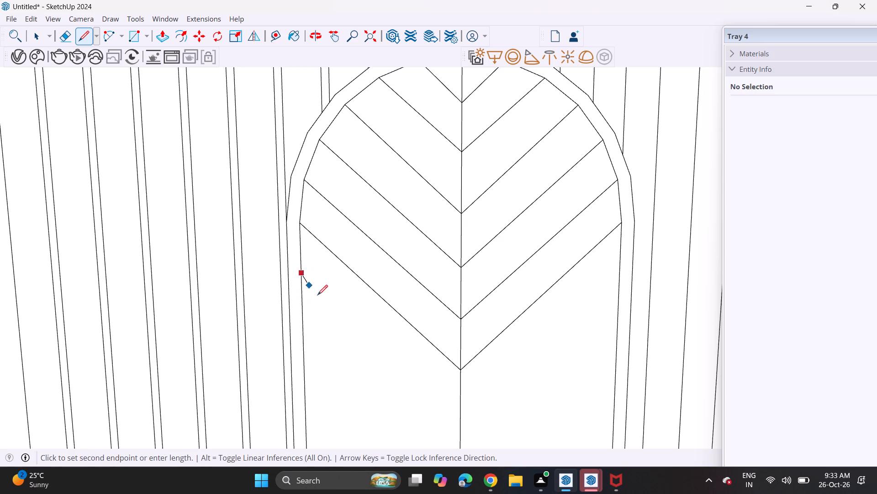
left_click(461, 421)
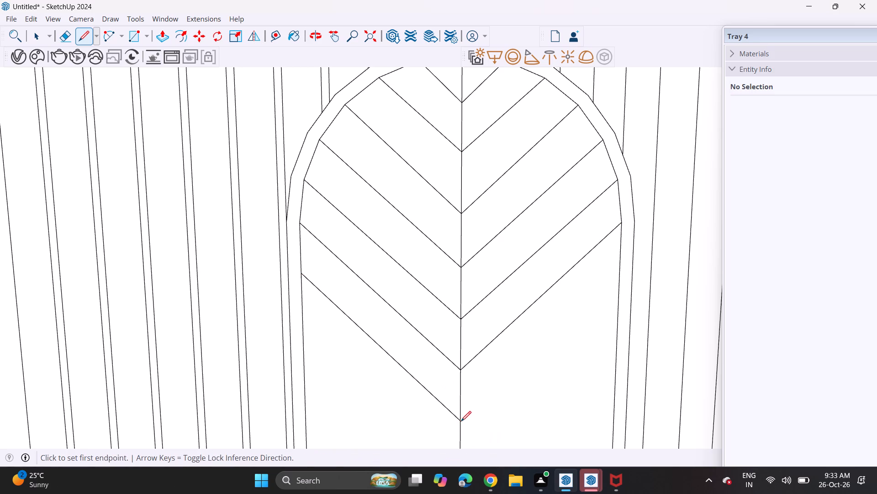
left_click(462, 421)
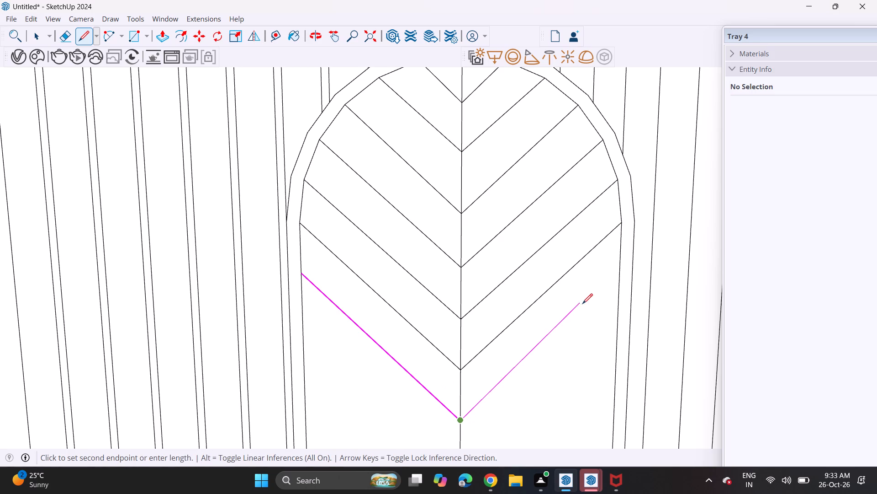
left_click(621, 265)
Draw the eighth and ninth evenly spaced Vs from the smaller arch's straight inner sides down to its centre line.
scroll(309, 374, "down", 4)
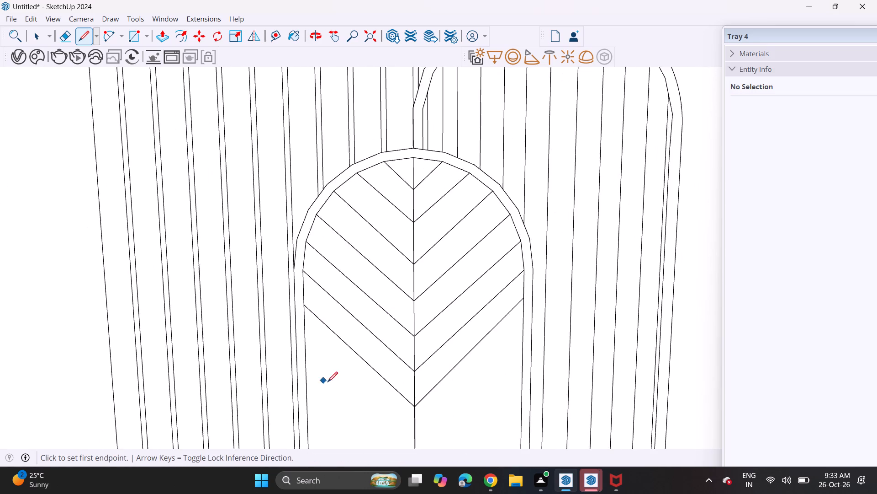
middle_click_drag(334, 381, 344, 202)
scroll(343, 204, "up", 1)
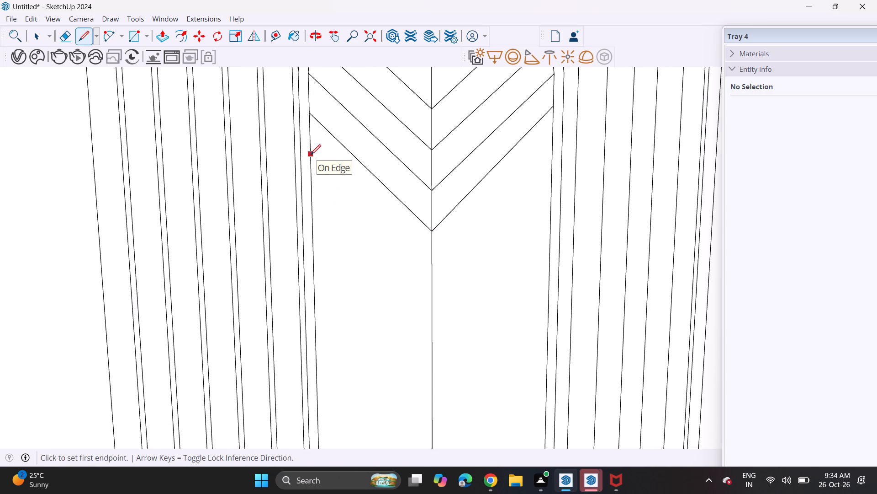
left_click(311, 155)
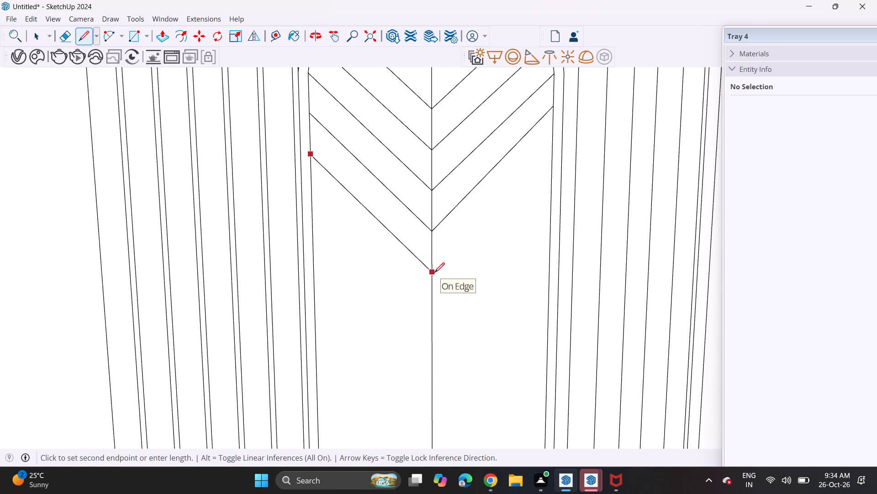
left_click(434, 273)
left_click(434, 270)
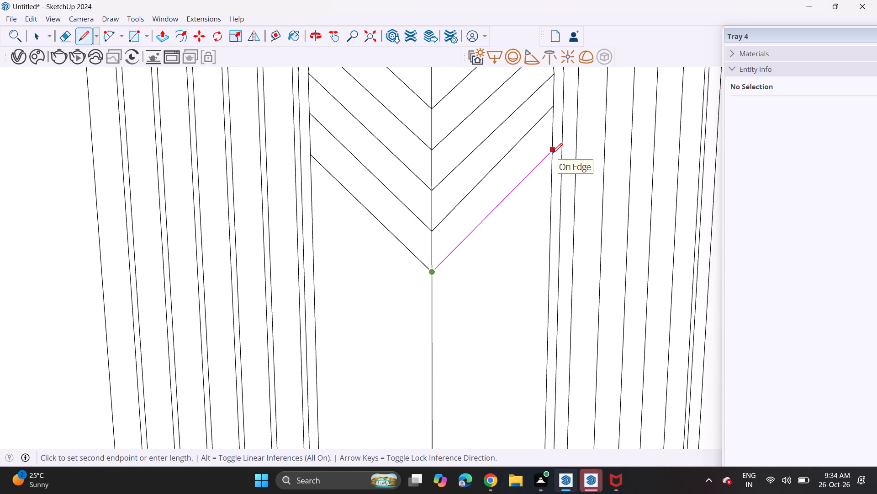
left_click(552, 153)
left_click(313, 201)
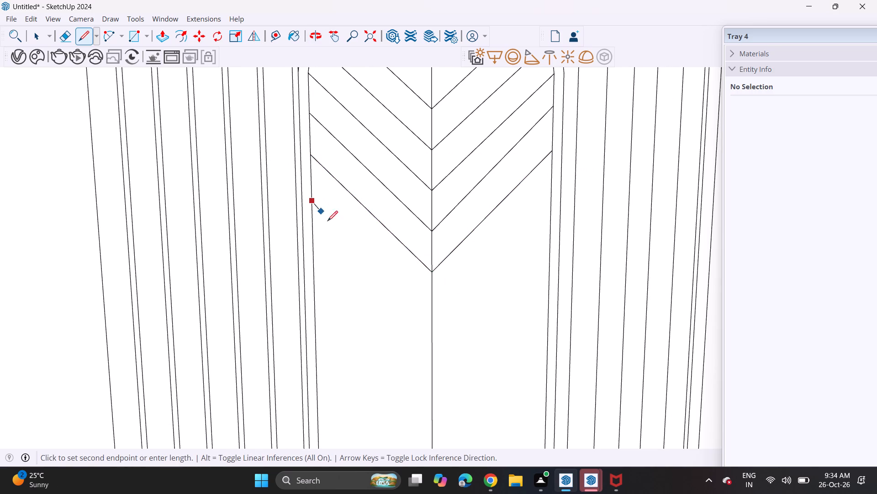
left_click(434, 314)
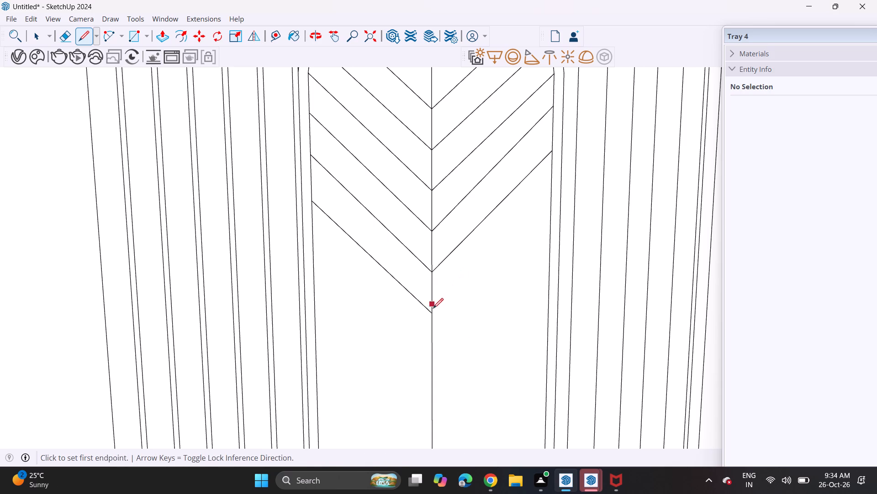
left_click(431, 311)
left_click(551, 193)
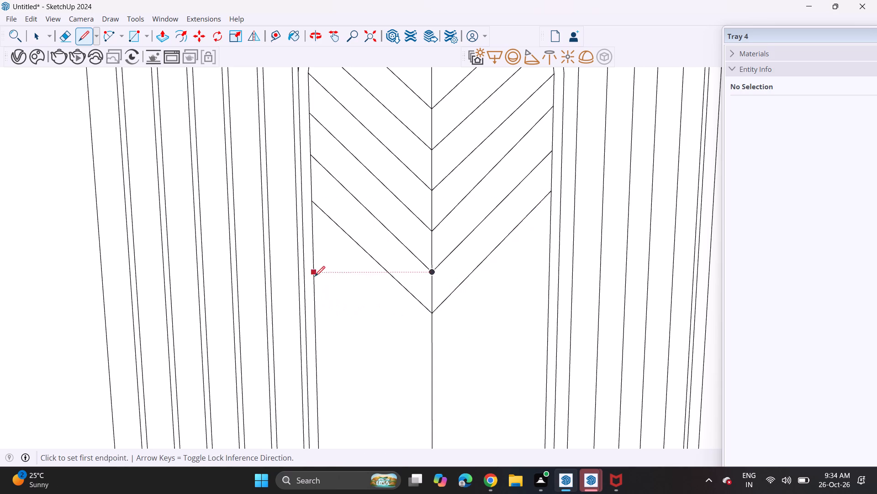
Draw the tenth and eleventh chevron Vs between the smaller arch's inner sides and centre line, continuing toward its base.
left_click(314, 251)
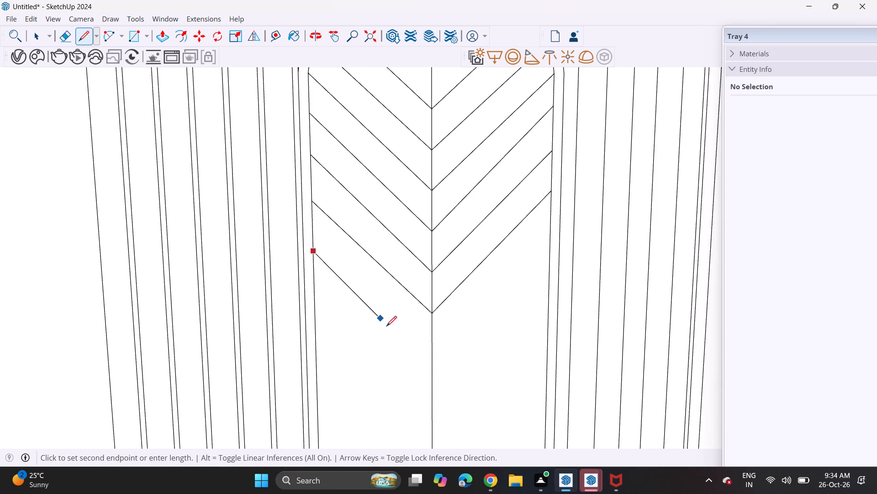
left_click(432, 354)
left_click(428, 358)
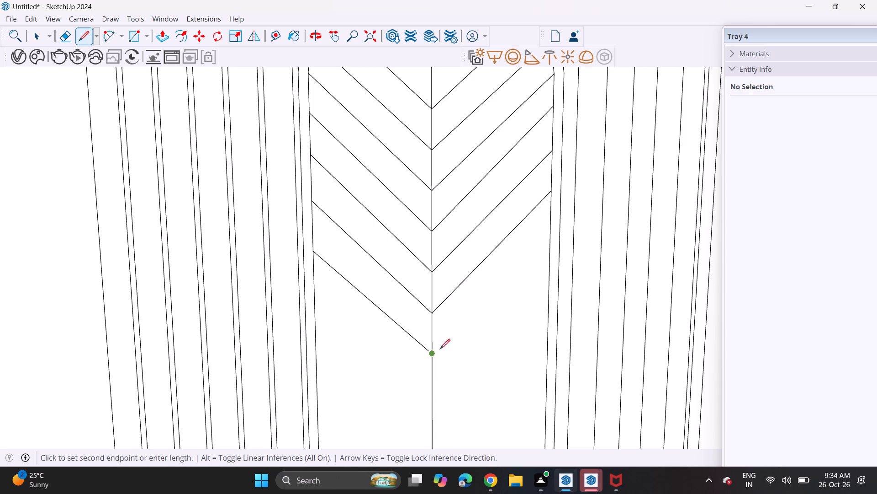
left_click(553, 237)
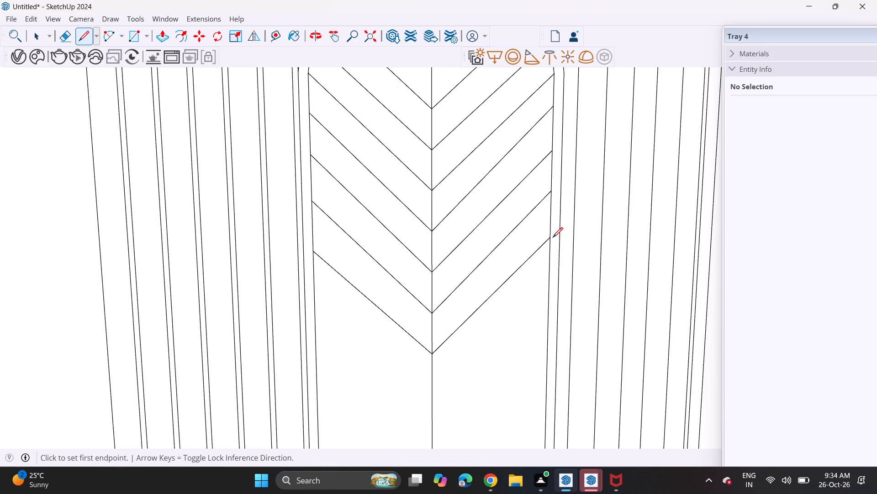
scroll(499, 327, "down", 1)
middle_click_drag(499, 329, 490, 243, "shift")
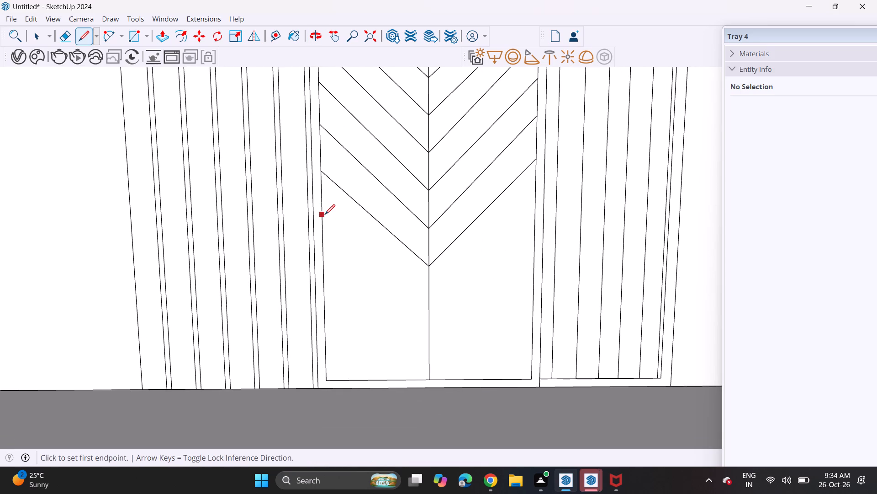
left_click(325, 215)
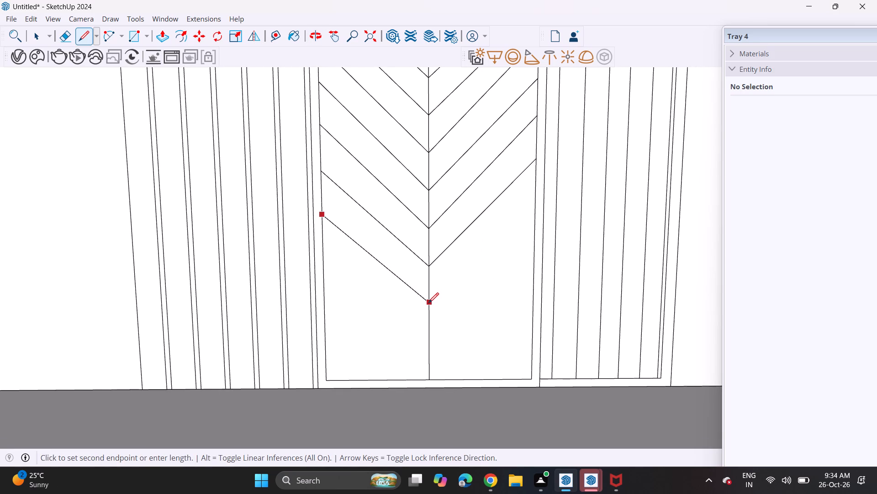
left_click(428, 303)
left_click(429, 305)
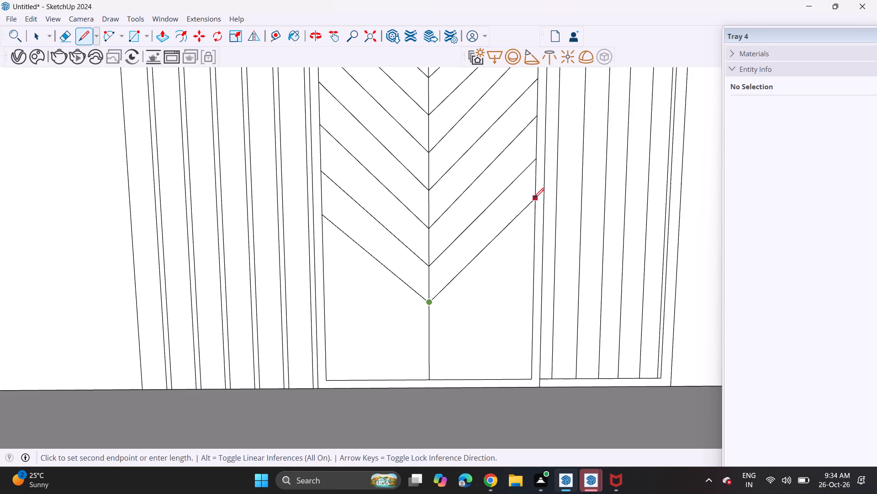
left_click(534, 198)
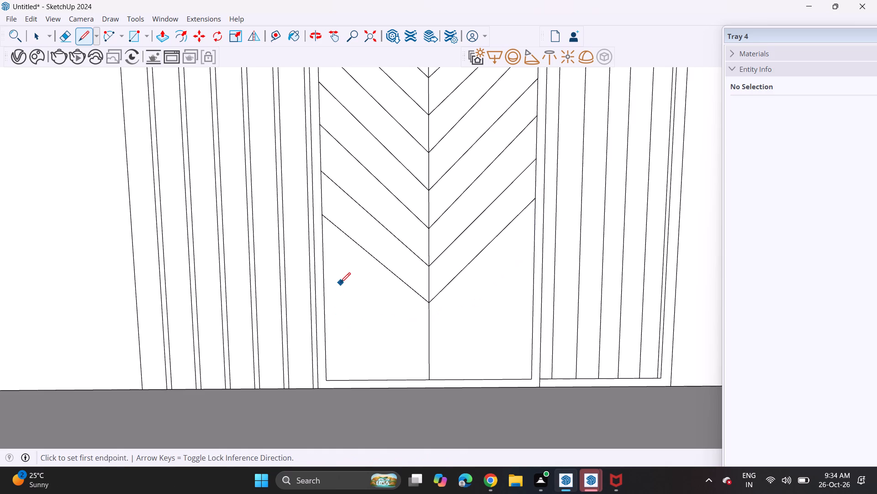
Draw the last two chevron Vs in the smaller arch, ending the lowest one where the centre line meets the inner base.
left_click(323, 252)
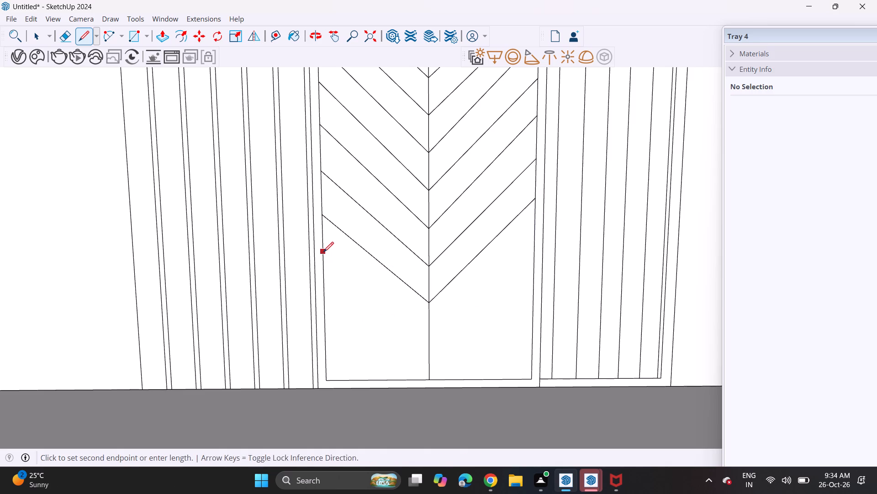
left_click(429, 338)
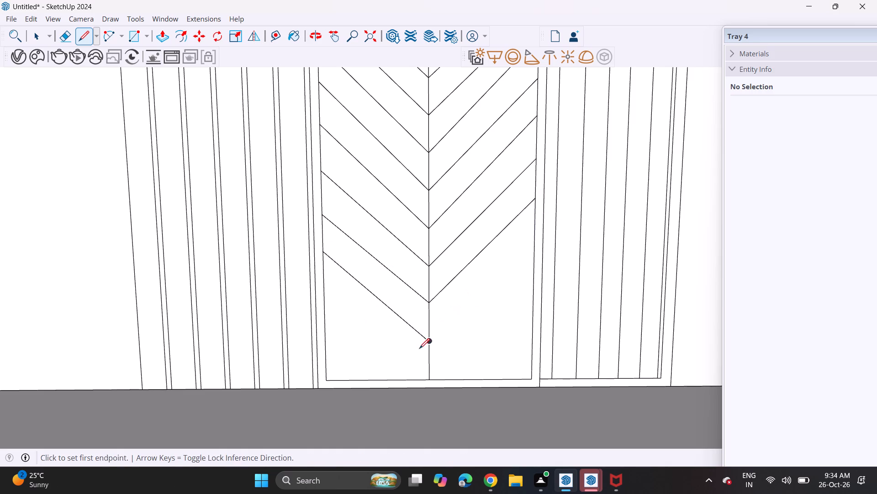
left_click(428, 344)
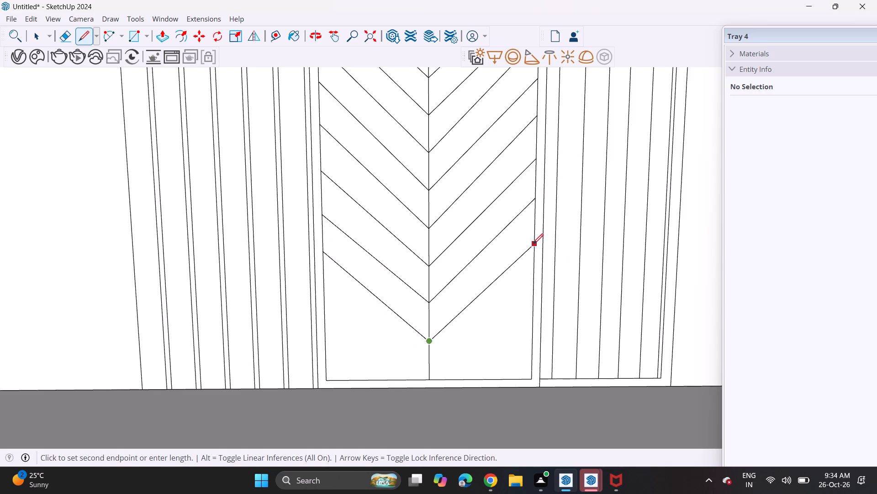
left_click(534, 238)
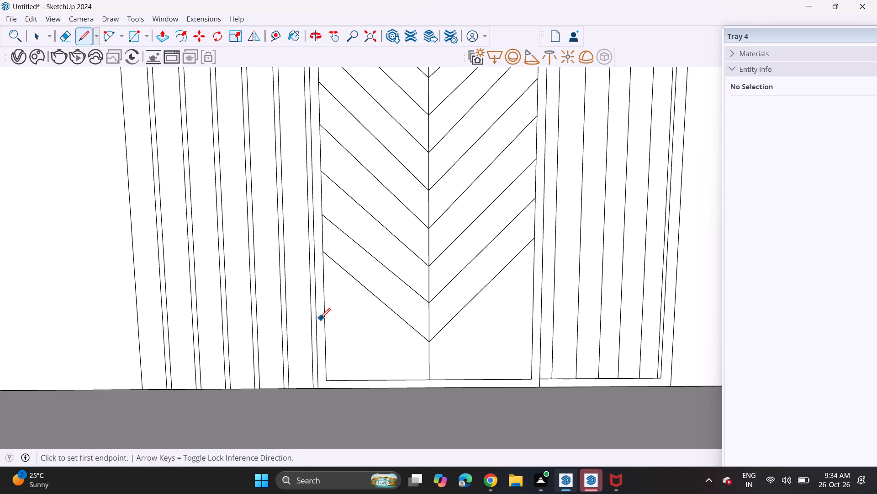
left_click(326, 292)
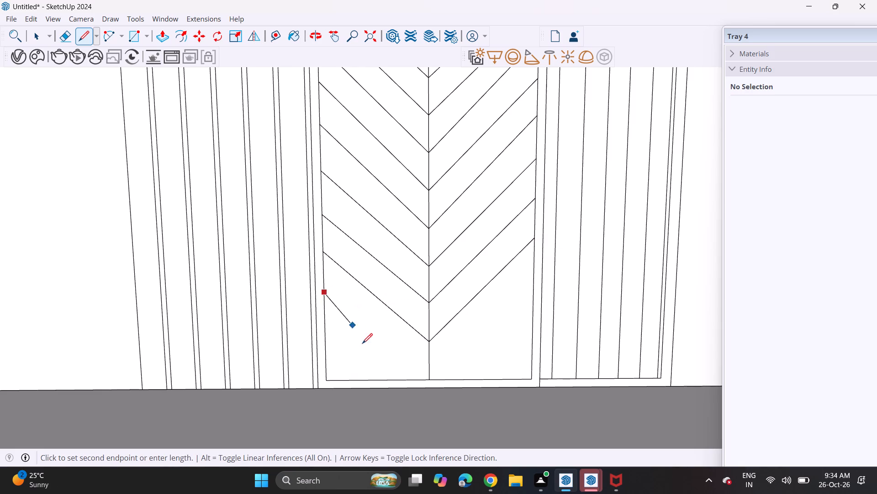
left_click(426, 379)
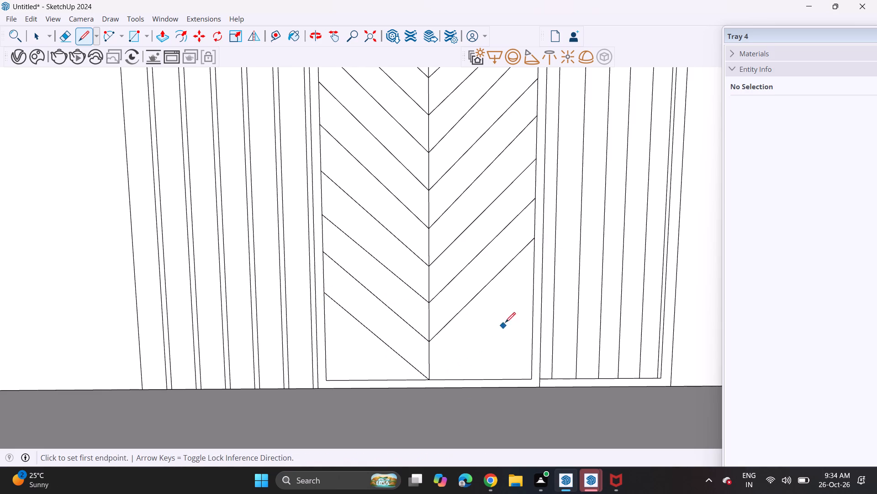
left_click(428, 383)
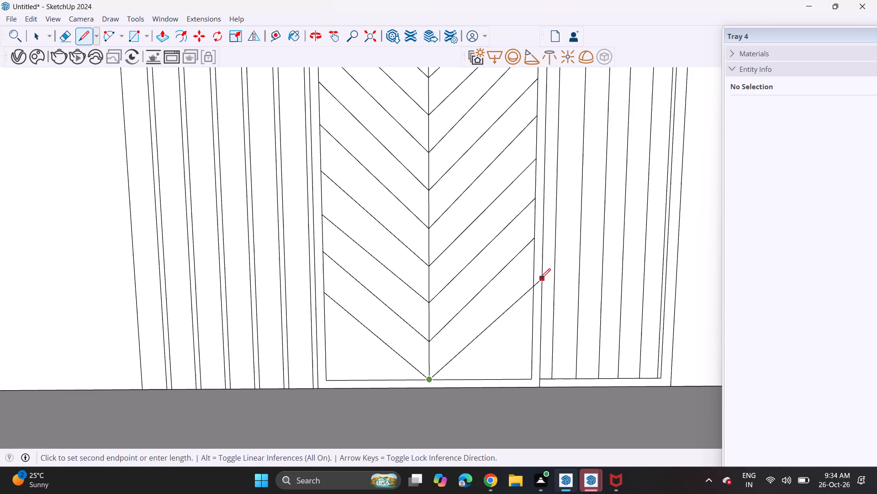
left_click(532, 291)
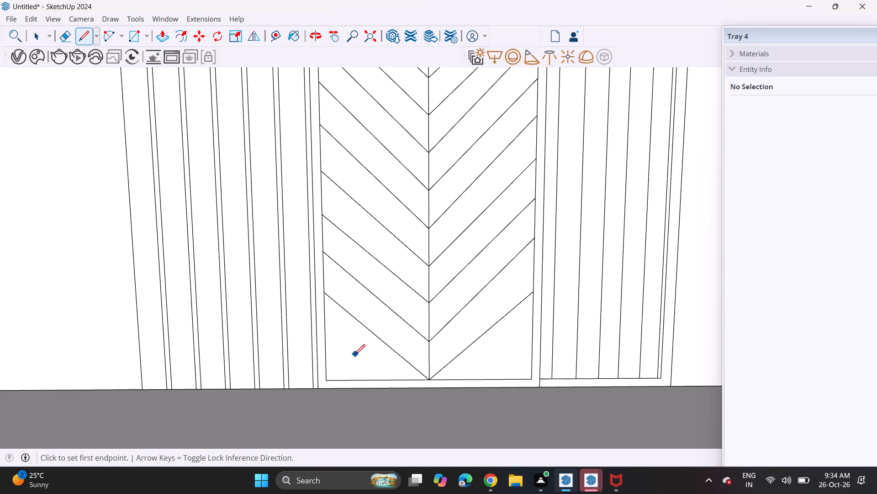
Push/Pull the smaller arch's frame band outward from the wall, and repeat the same extrusion on the taller arch's frame band.
scroll(466, 345, "down", 3)
scroll(455, 231, "down", 2)
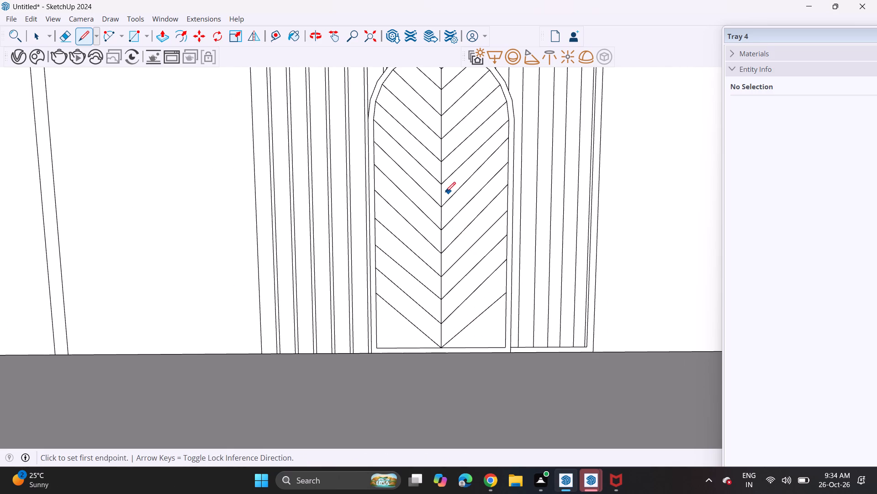
middle_click_drag(442, 185, 455, 250, "shift")
scroll(455, 250, "down", 1)
middle_click_drag(461, 234, 438, 308)
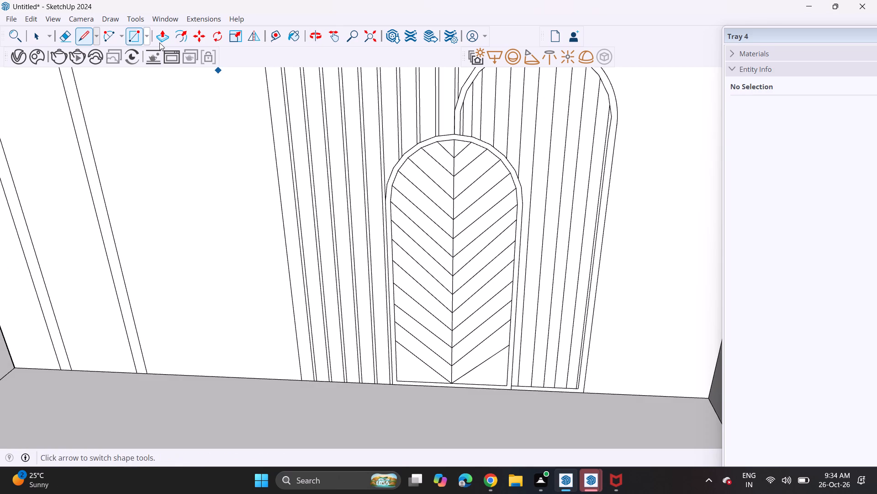
left_click(159, 43)
scroll(373, 316, "up", 5)
left_click(404, 376)
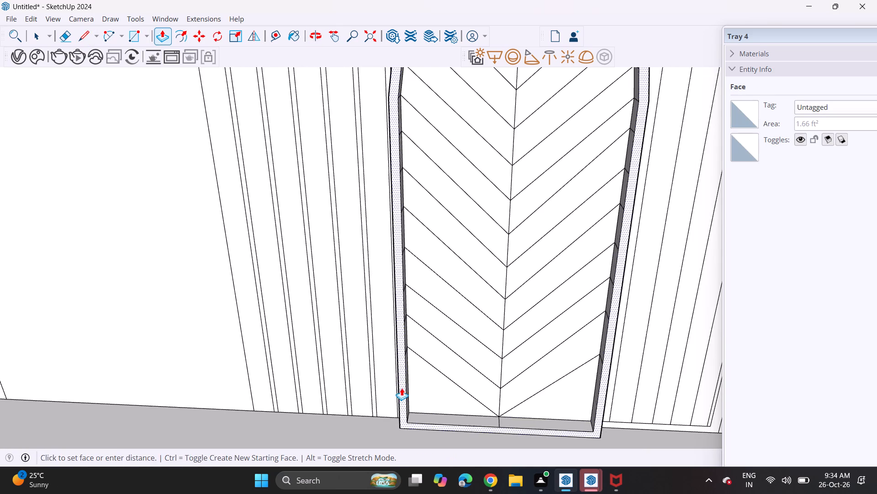
left_click(404, 381)
scroll(507, 369, "down", 1)
middle_click_drag(503, 368, 323, 353)
double_click(525, 372)
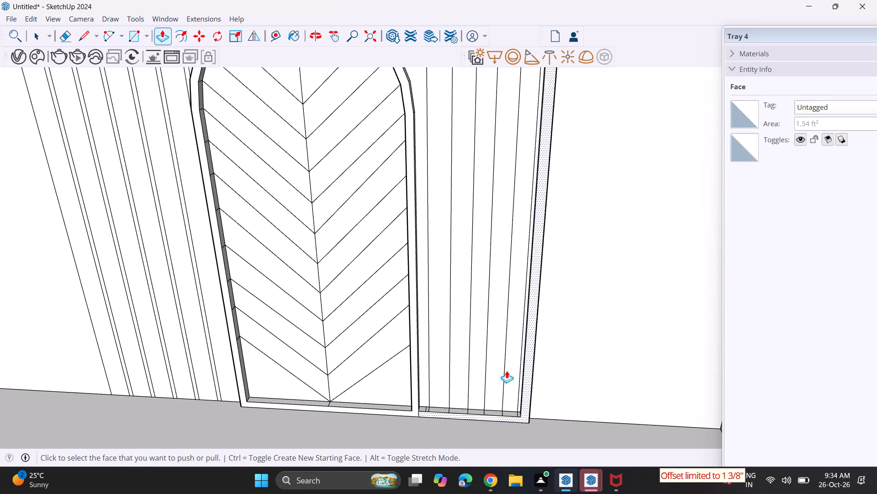
Erase the top four segments of the smaller arch's vertical centre line between the chevron points.
left_click(62, 40)
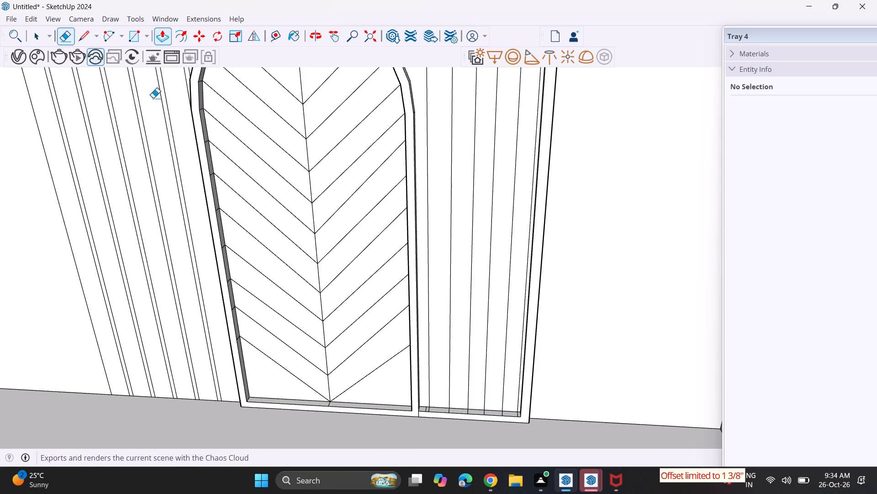
middle_click_drag(291, 120, 315, 244, "shift")
scroll(326, 189, "up", 5)
scroll(311, 134, "up", 3)
scroll(309, 126, "down", 1)
scroll(308, 125, "up", 2)
left_click(310, 120)
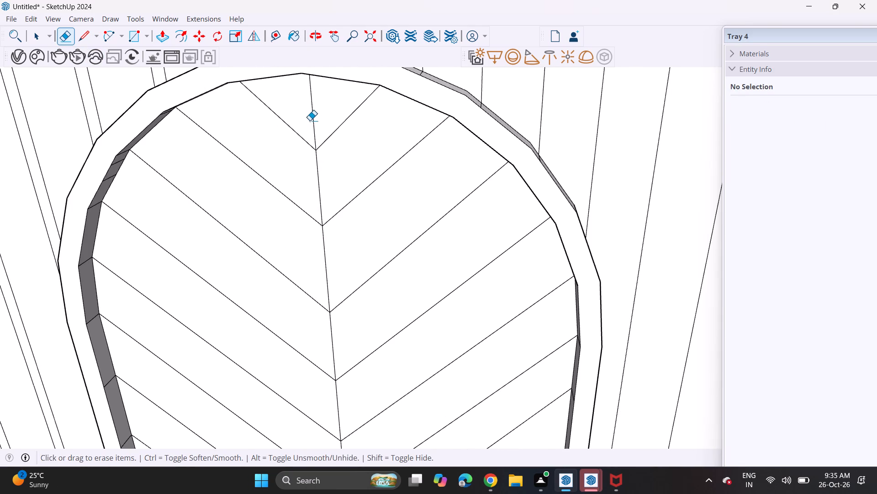
left_click(314, 119)
left_click(319, 196)
left_click(325, 254)
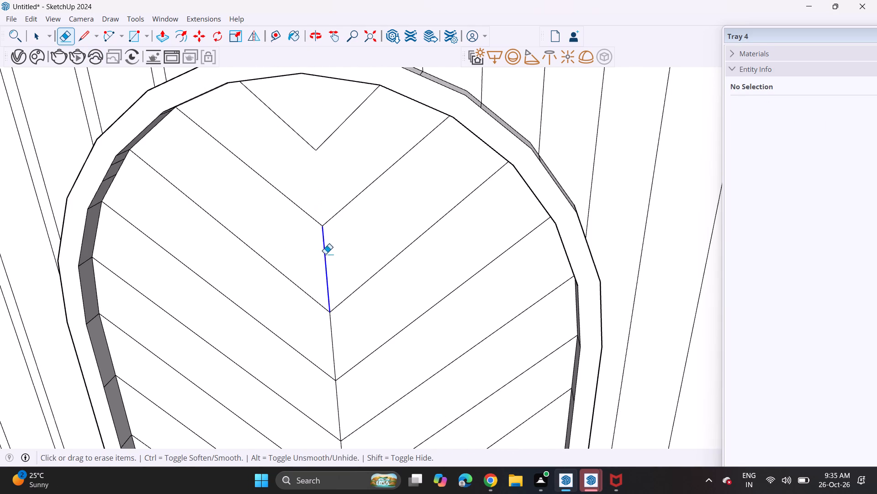
left_click(332, 339)
Erase the centre-line segments between the chevron points through the middle of the smaller arch.
scroll(331, 356, "down", 3)
scroll(338, 366, "up", 1)
middle_click_drag(338, 366, 353, 212, "shift")
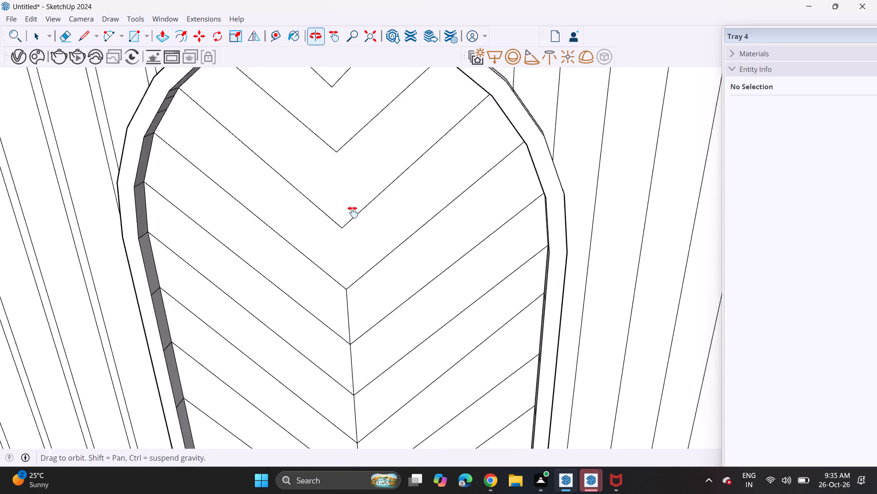
middle_click_drag(353, 212, 356, 113, "shift")
left_click(356, 143)
left_click(358, 163)
left_click(356, 166)
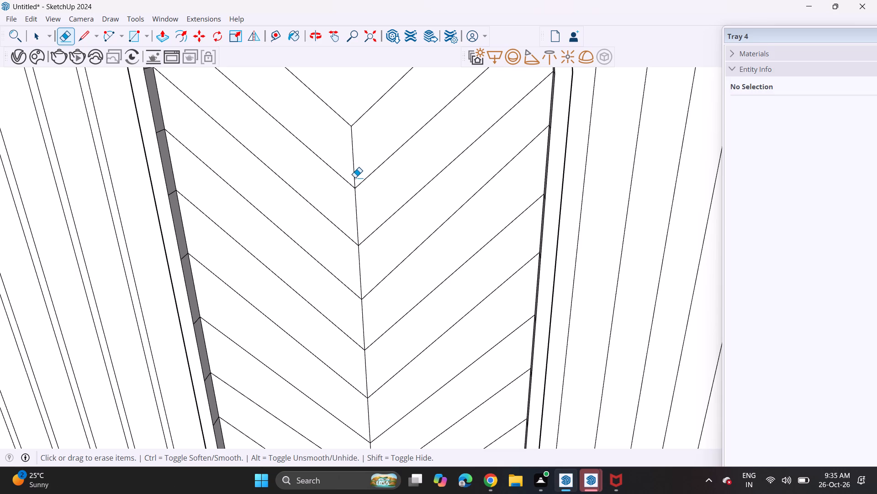
left_click(355, 177)
left_click(364, 213)
left_click_drag(361, 215, 359, 222)
left_click_drag(354, 278, 368, 276)
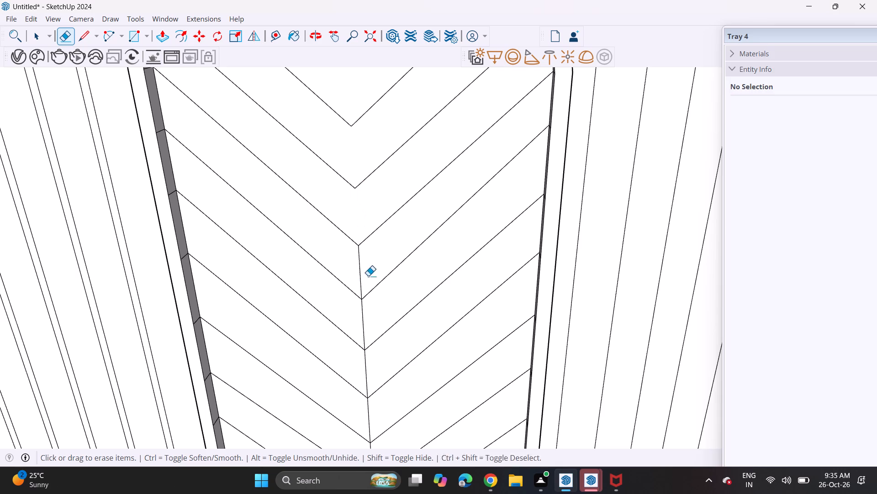
left_click_drag(368, 276, 364, 277)
left_click_drag(351, 324, 372, 312)
left_click_drag(356, 366, 368, 366)
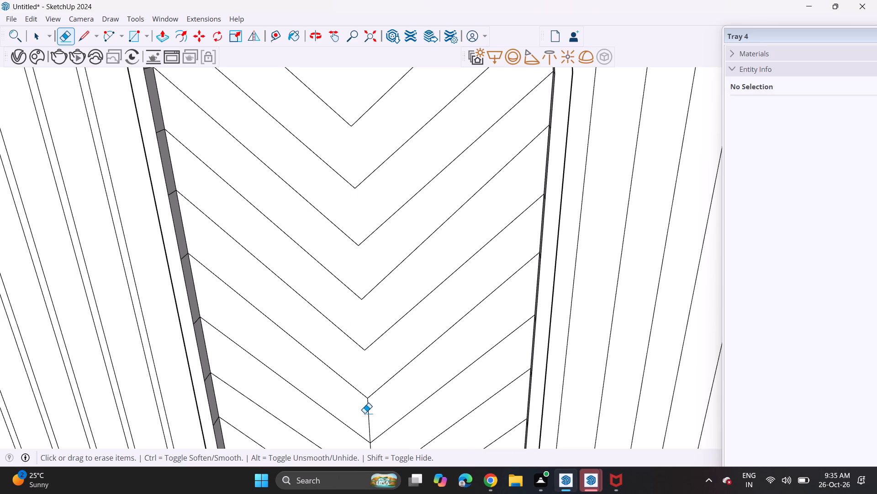
left_click(365, 413)
left_click_drag(366, 408, 366, 415)
left_click(371, 415)
left_click(367, 415)
left_click_drag(370, 419, 380, 420)
Erase the remaining centre-line segments near the smaller arch's base, plus the short edge crossing the frame's inner bottom ledge.
scroll(374, 403, "down", 3)
middle_click_drag(386, 393, 382, 115)
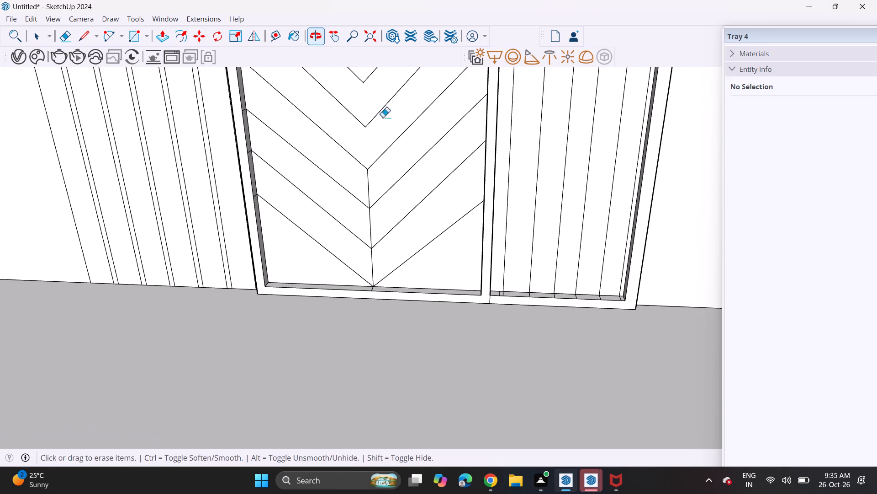
left_click(370, 184)
left_click(375, 228)
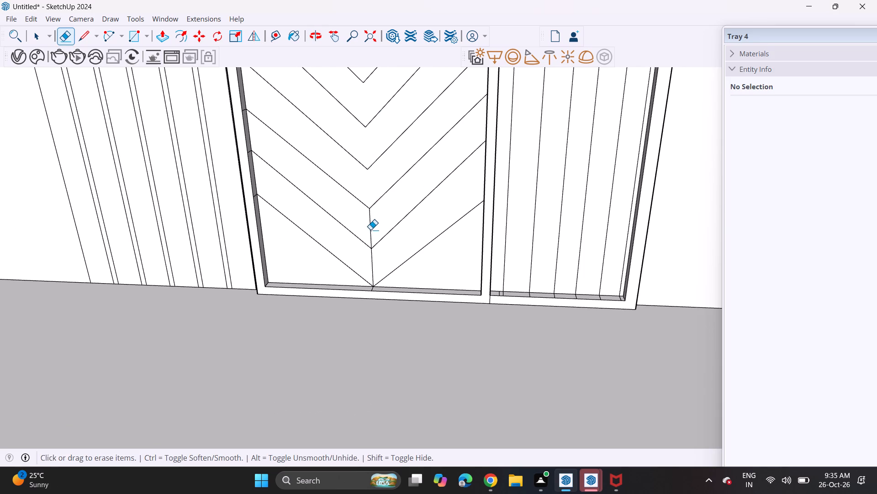
left_click(370, 230)
left_click(373, 261)
scroll(375, 292, "up", 2)
scroll(375, 292, "down", 1)
scroll(374, 290, "up", 4)
scroll(368, 283, "down", 1)
scroll(369, 285, "up", 3)
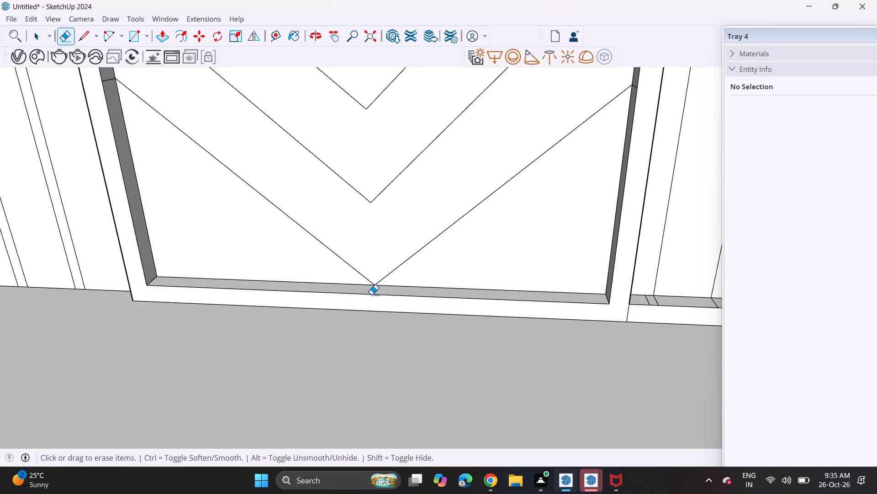
left_click(372, 288)
Erase the short leftover edges crossing the inner bottom ledge of the taller arch's frame, below each vertical flute line.
scroll(363, 278, "down", 6)
scroll(598, 290, "up", 5)
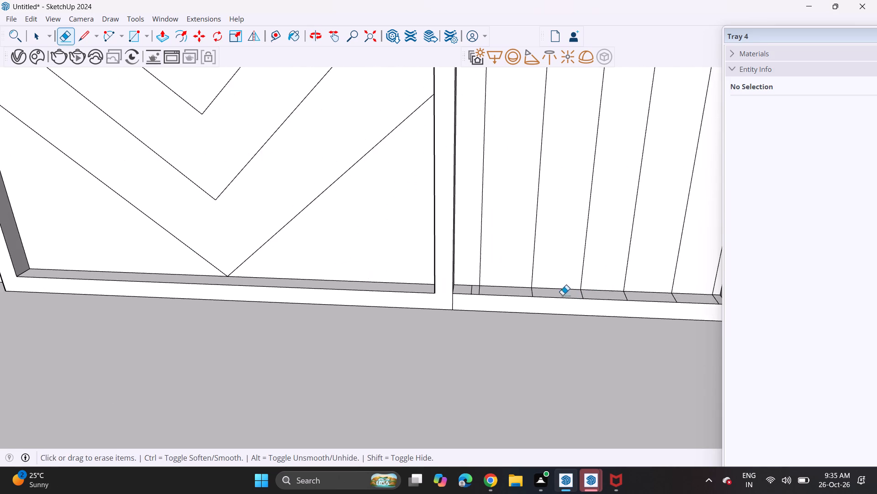
middle_click_drag(549, 296, 487, 313)
scroll(470, 290, "up", 1)
scroll(470, 290, "down", 1)
scroll(469, 290, "up", 3)
left_click(470, 291)
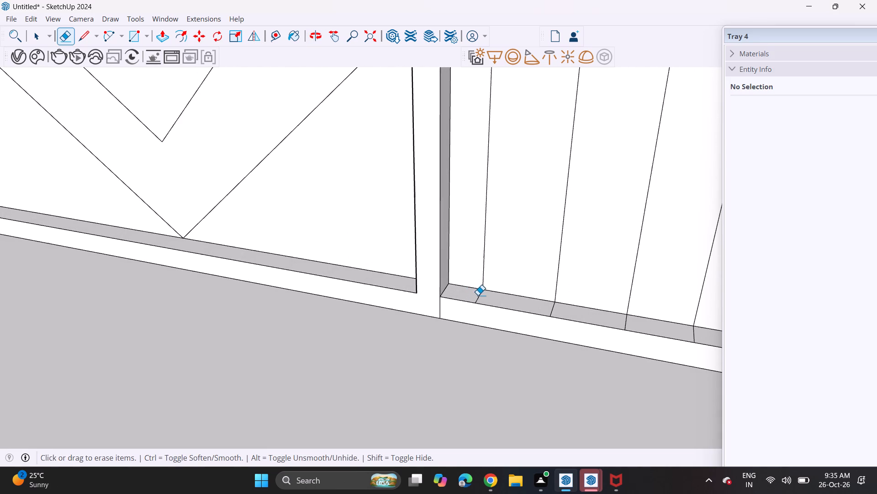
left_click(478, 295)
left_click(553, 303)
key("ctrl+z")
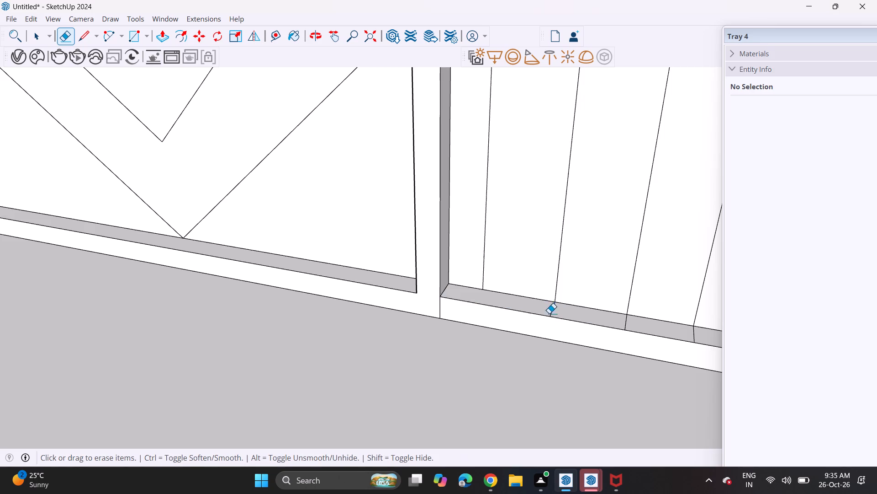
left_click(553, 311)
scroll(552, 313, "down", 4)
middle_click_drag(565, 312, 327, 254)
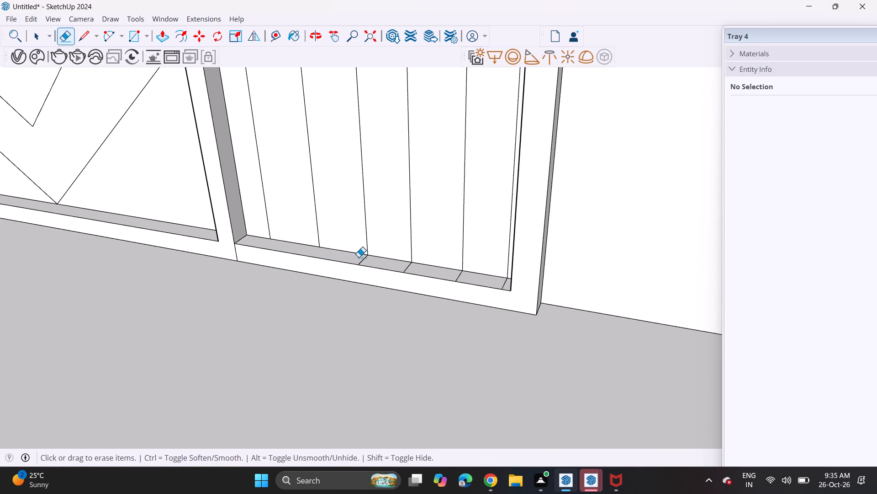
left_click(365, 263)
left_click(363, 259)
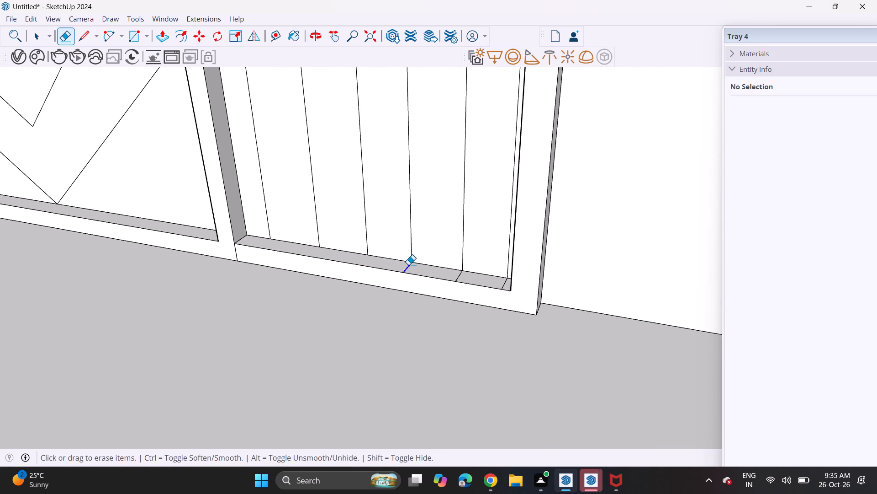
left_click(408, 265)
left_click(458, 276)
middle_click_drag(466, 281, 525, 287)
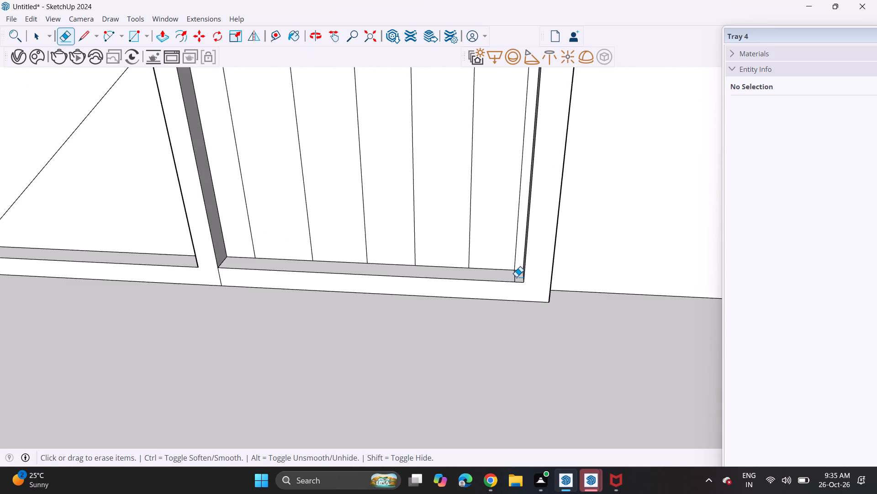
left_click(516, 276)
Push/Pull the taller arch's leftmost flute panel forward slightly, just inside the frame above the smaller arch.
scroll(477, 258, "down", 5)
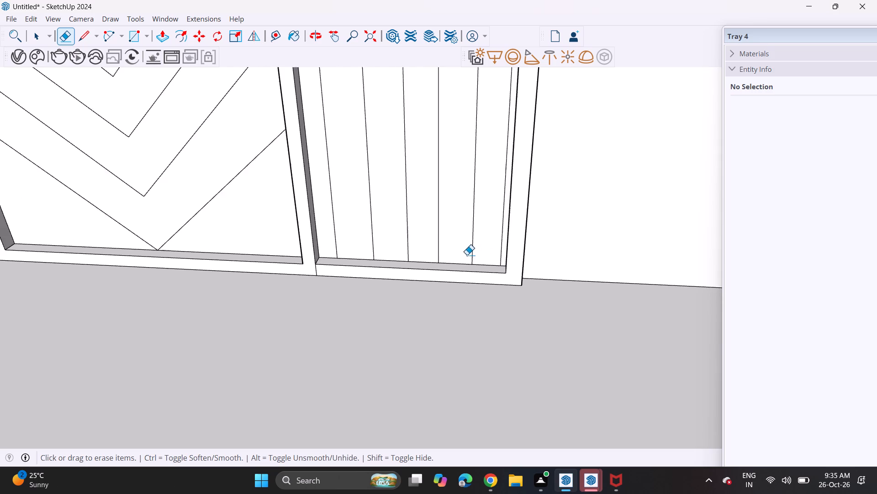
scroll(420, 225, "down", 8)
middle_click_drag(391, 171, 415, 304)
scroll(406, 259, "down", 1, "shift")
middle_click_drag(393, 132, 428, 303, "shift")
middle_click_drag(324, 94, 338, 114, "shift")
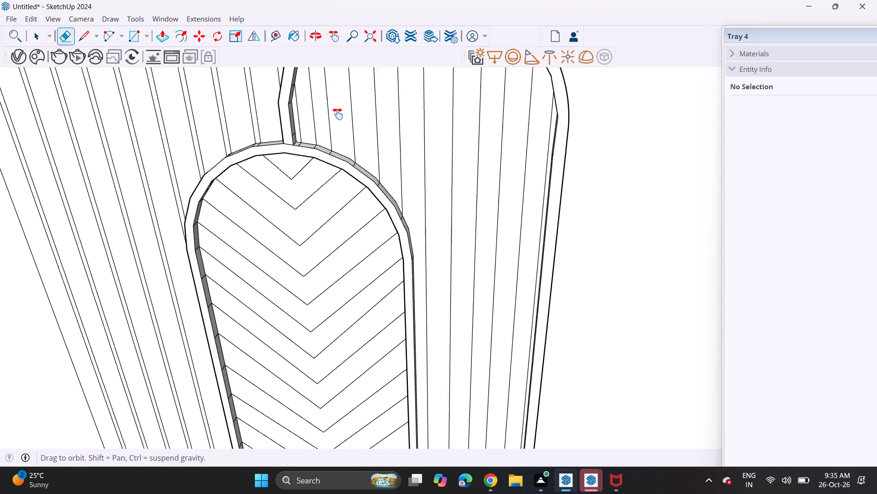
middle_click_drag(338, 114, 373, 178, "shift")
middle_click_drag(365, 181, 350, 215)
middle_click_drag(353, 220, 354, 86)
scroll(390, 245, "up", 1)
middle_click_drag(390, 239, 390, 76, "shift")
middle_click_drag(383, 246, 355, 38, "shift")
middle_click_drag(392, 255, 385, 93, "shift")
middle_click_drag(359, 246, 341, 282)
scroll(329, 245, "up", 2)
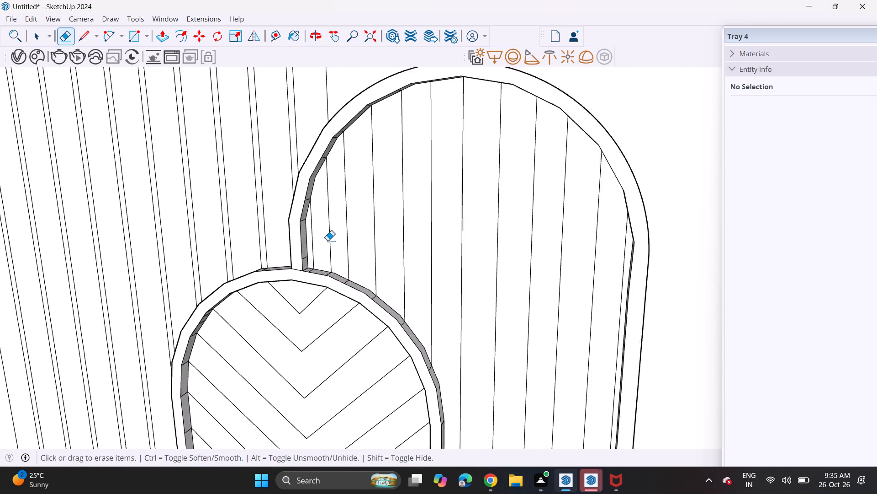
scroll(328, 241, "up", 2)
scroll(317, 230, "down", 1)
scroll(317, 230, "up", 8)
left_click(159, 43)
scroll(315, 300, "up", 3)
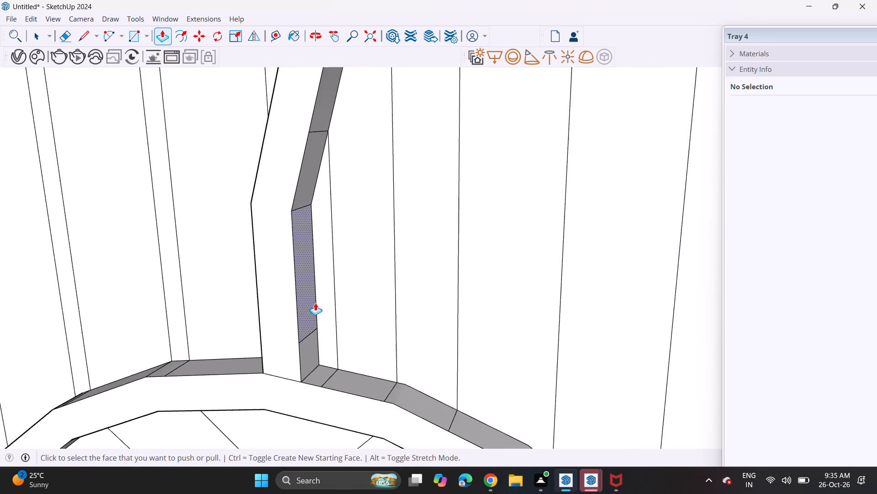
left_click(324, 317)
left_click(323, 323)
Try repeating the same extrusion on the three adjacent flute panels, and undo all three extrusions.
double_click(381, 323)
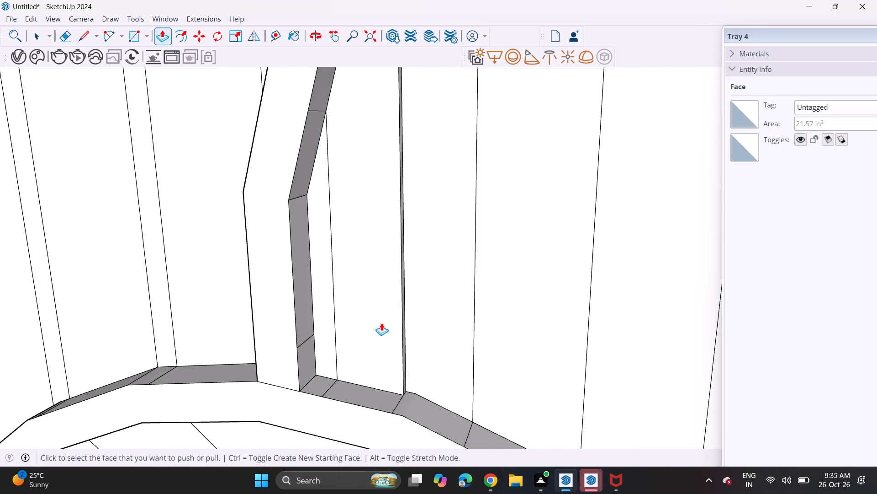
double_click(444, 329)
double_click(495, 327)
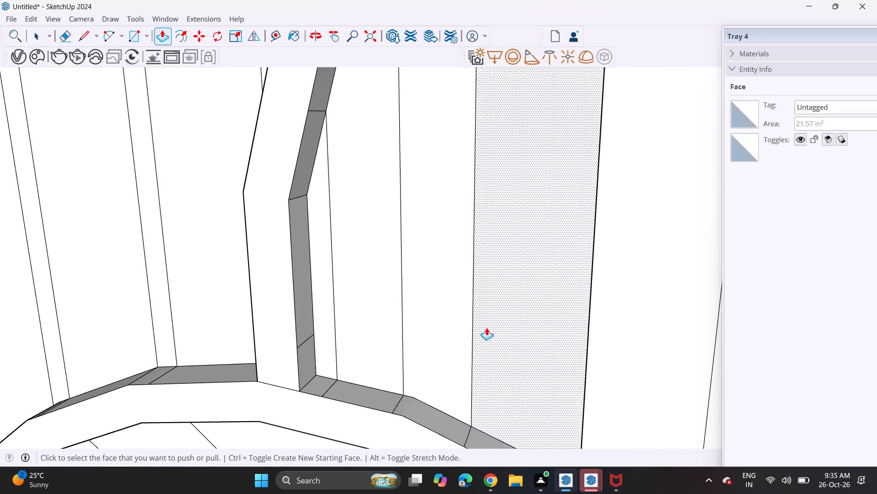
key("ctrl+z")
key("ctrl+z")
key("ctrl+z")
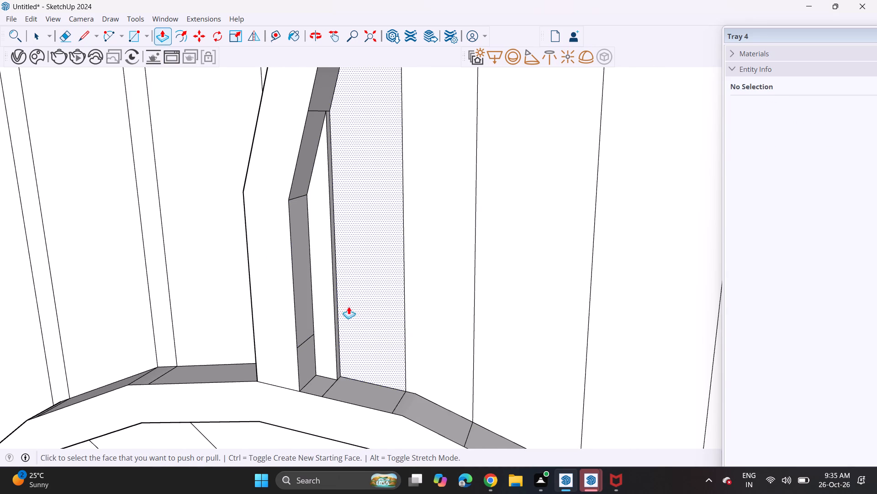
Draw a vertical line just right of the first raised flute, from the taller arch's inner edge to the smaller arch's frame.
left_click(90, 34)
scroll(316, 86, "up", 3)
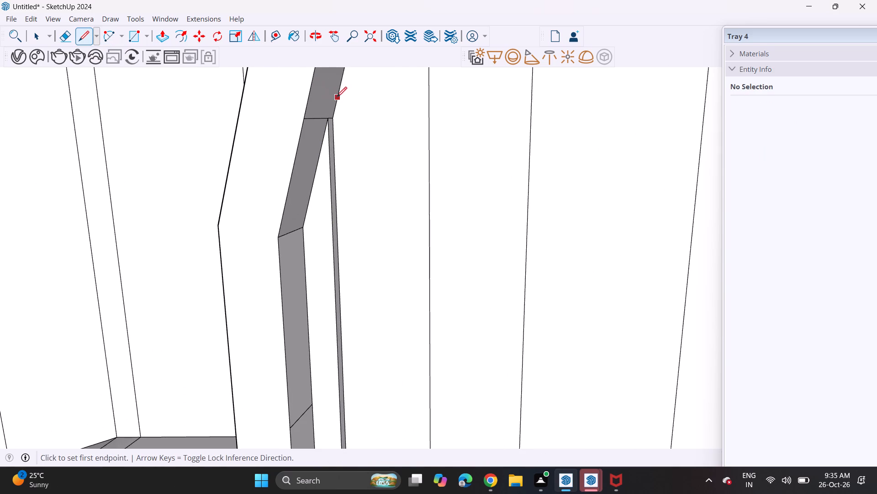
left_click(339, 98)
scroll(351, 320, "down", 2)
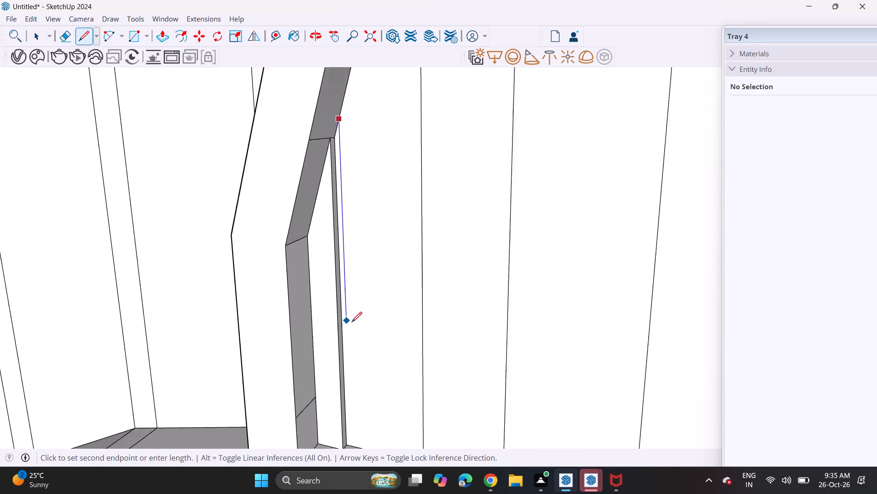
scroll(352, 322, "down", 1)
middle_click_drag(353, 322, 343, 268, "shift")
scroll(344, 270, "up", 1, "shift")
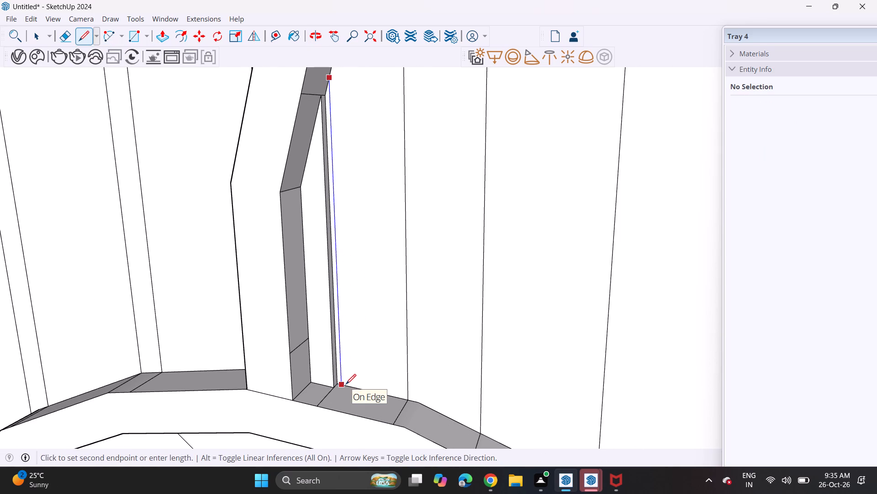
left_click(346, 384)
Draw a parallel vertical line just right of the second flute line, from the smaller arch's frame up to the taller arch's inner edge.
scroll(412, 401, "up", 2)
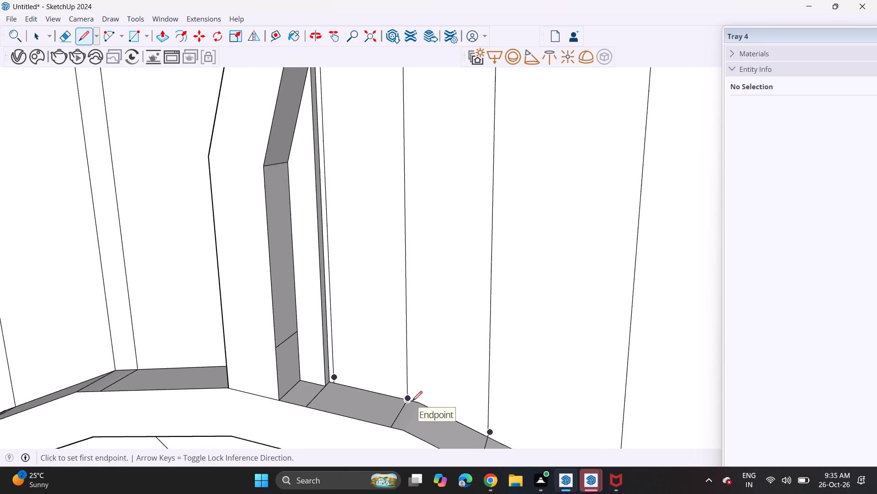
scroll(412, 401, "up", 2)
left_click(413, 404)
scroll(420, 338, "down", 6)
middle_click_drag(412, 186, 411, 186, "shift")
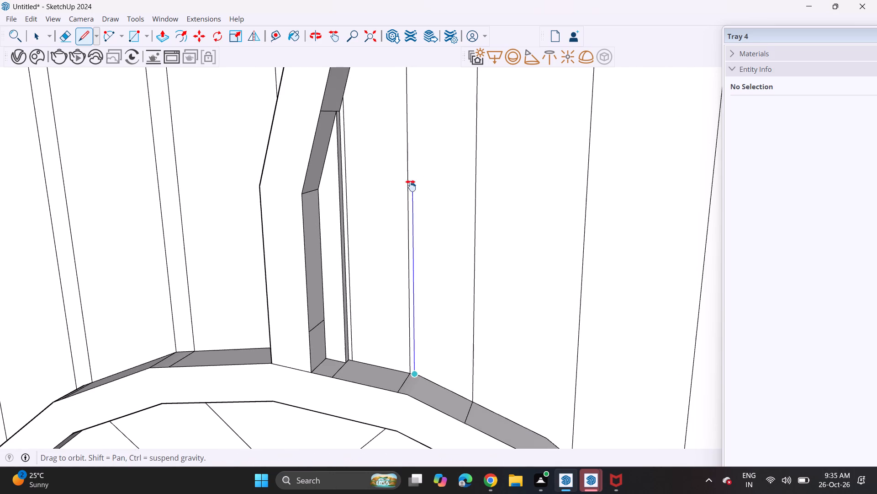
middle_click_drag(411, 186, 412, 341, "shift")
left_click(412, 99)
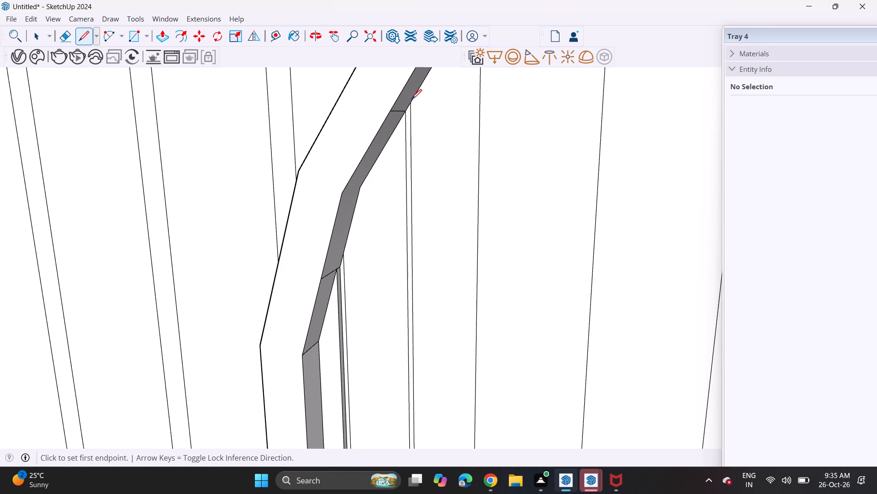
Draw a parallel vertical line just right of the third flute line, from the taller arch's inner edge to the smaller arch's frame.
scroll(423, 166, "down", 8)
scroll(449, 102, "up", 4)
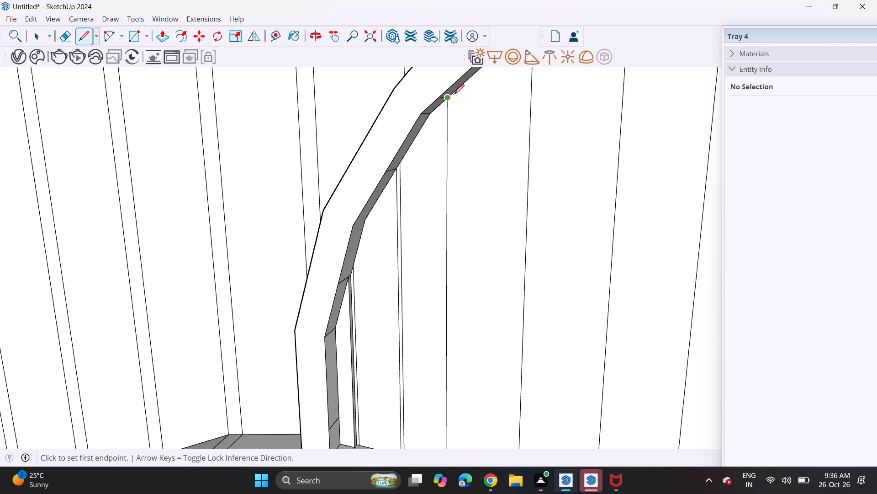
scroll(452, 94, "up", 5)
scroll(452, 94, "down", 1)
scroll(452, 94, "up", 3)
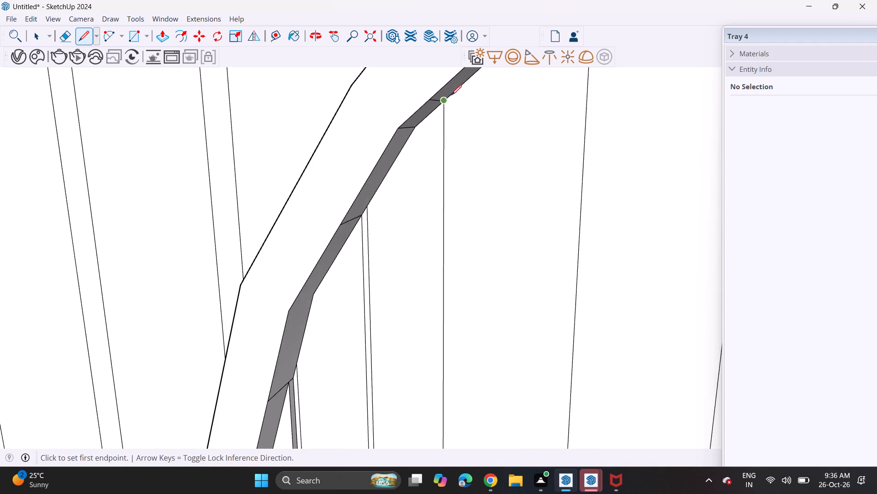
scroll(451, 95, "up", 3)
left_click(448, 94)
scroll(444, 260, "down", 7)
middle_click_drag(449, 328, 397, 72)
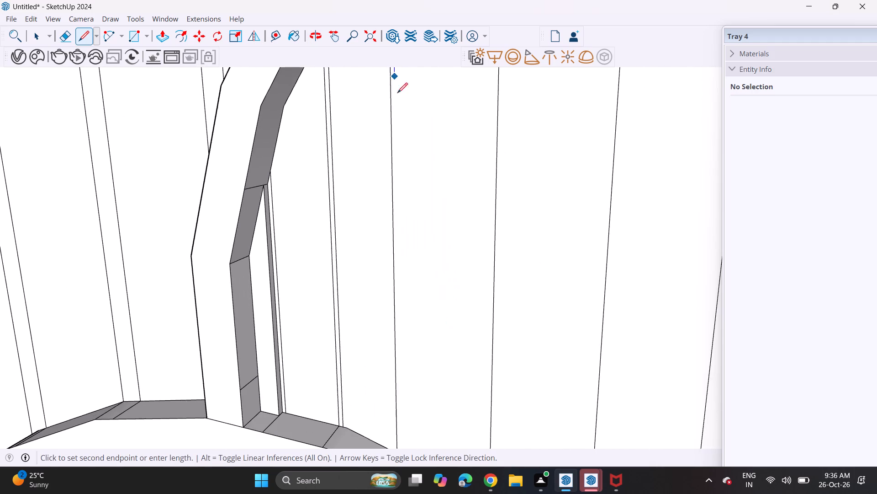
scroll(409, 391, "down", 3)
middle_click_drag(409, 391, 400, 279, "shift")
scroll(400, 280, "up", 1, "shift")
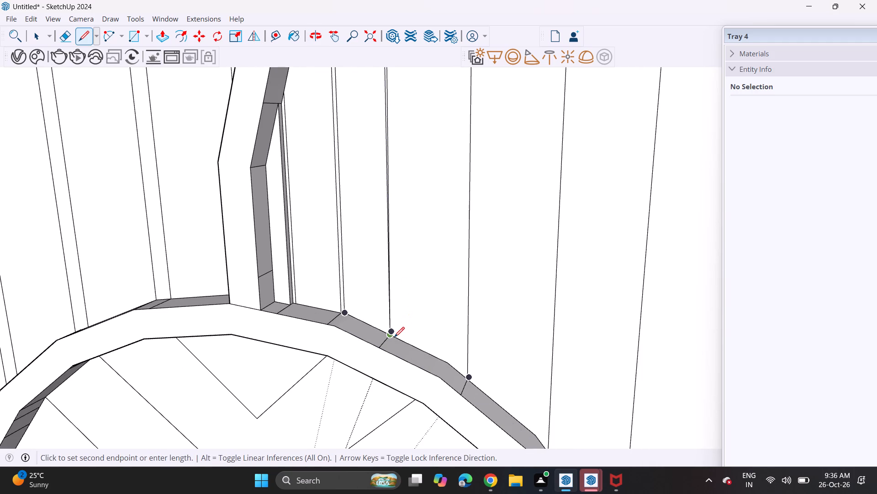
scroll(395, 341, "up", 6)
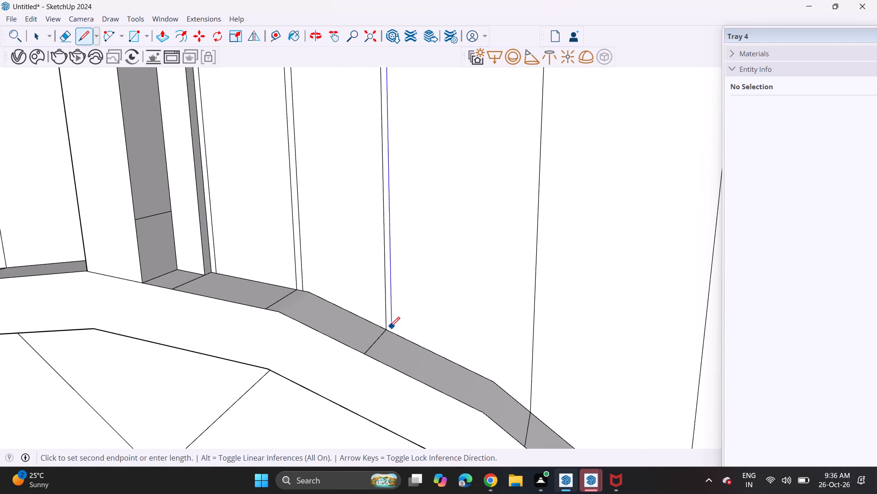
left_click(393, 336)
Push/Pull the second, third and fourth flute panels of the taller arch forward, leaving the narrow strips between them as grooves.
scroll(362, 311, "down", 3)
scroll(362, 311, "up", 1)
scroll(362, 311, "down", 2)
scroll(362, 311, "up", 1)
scroll(315, 242, "down", 5)
scroll(315, 242, "up", 1)
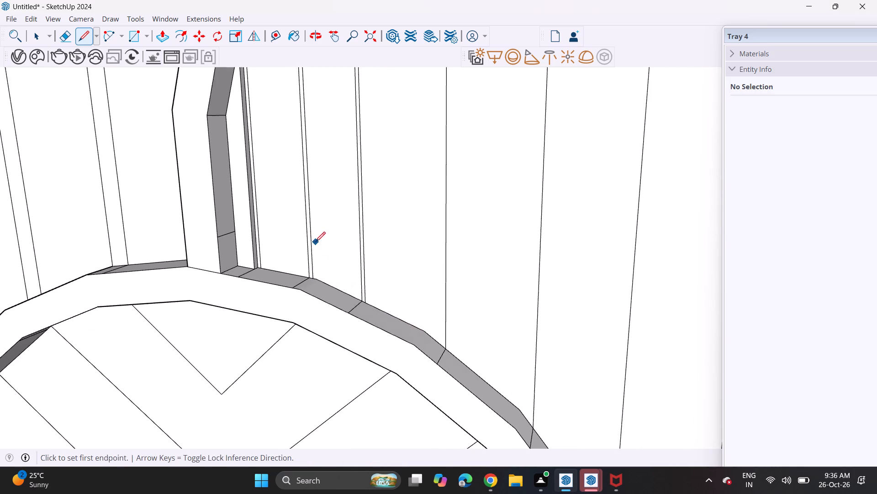
scroll(296, 226, "down", 2)
scroll(296, 226, "up", 1)
scroll(296, 225, "down", 3)
middle_click_drag(255, 194, 311, 366, "shift")
scroll(311, 366, "down", 1, "shift")
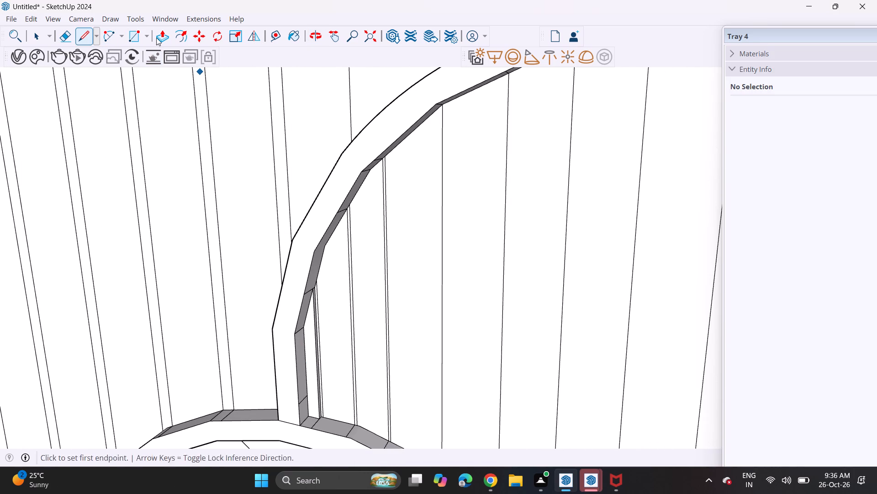
left_click(164, 38)
left_click(334, 395)
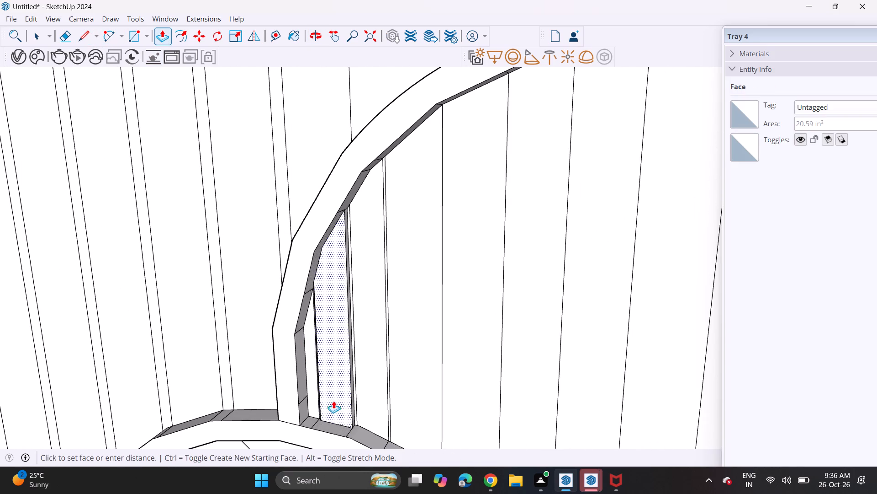
left_click(316, 374)
double_click(368, 372)
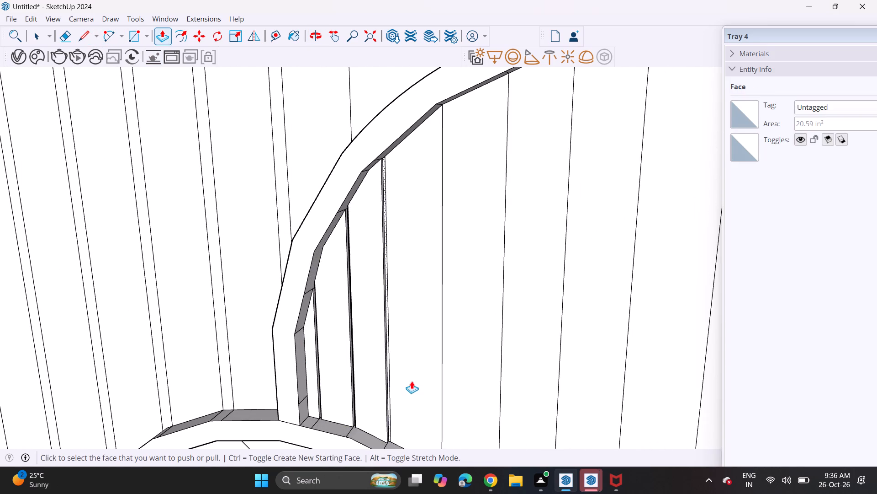
scroll(414, 379, "down", 4)
middle_click_drag(419, 374, 352, 308)
double_click(343, 281)
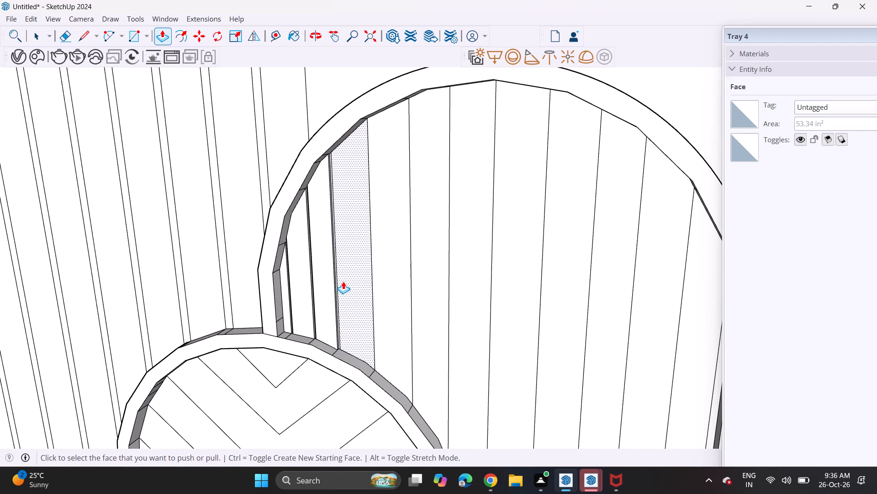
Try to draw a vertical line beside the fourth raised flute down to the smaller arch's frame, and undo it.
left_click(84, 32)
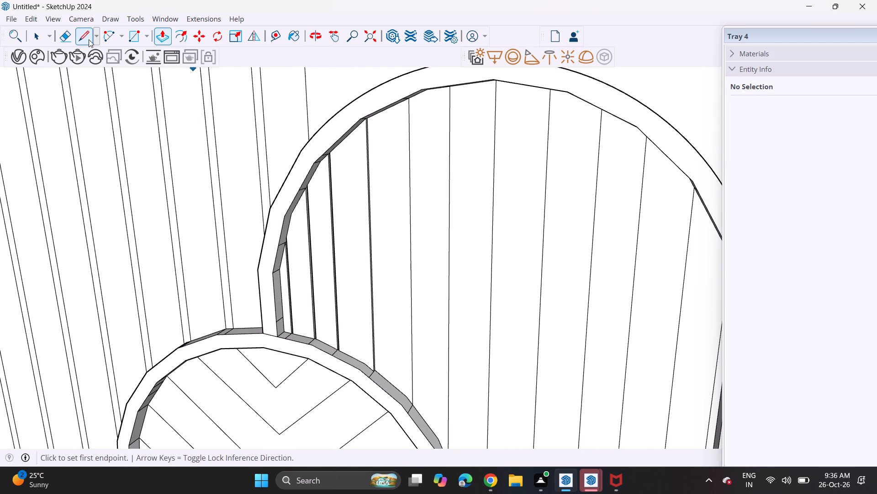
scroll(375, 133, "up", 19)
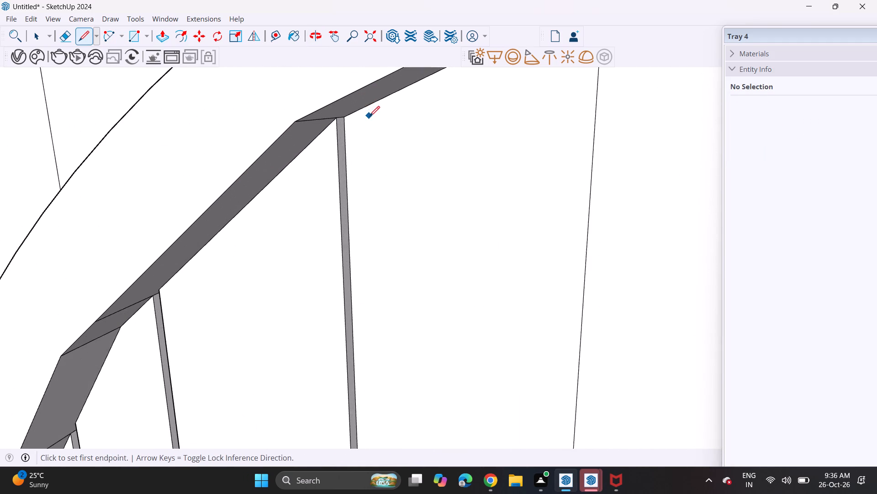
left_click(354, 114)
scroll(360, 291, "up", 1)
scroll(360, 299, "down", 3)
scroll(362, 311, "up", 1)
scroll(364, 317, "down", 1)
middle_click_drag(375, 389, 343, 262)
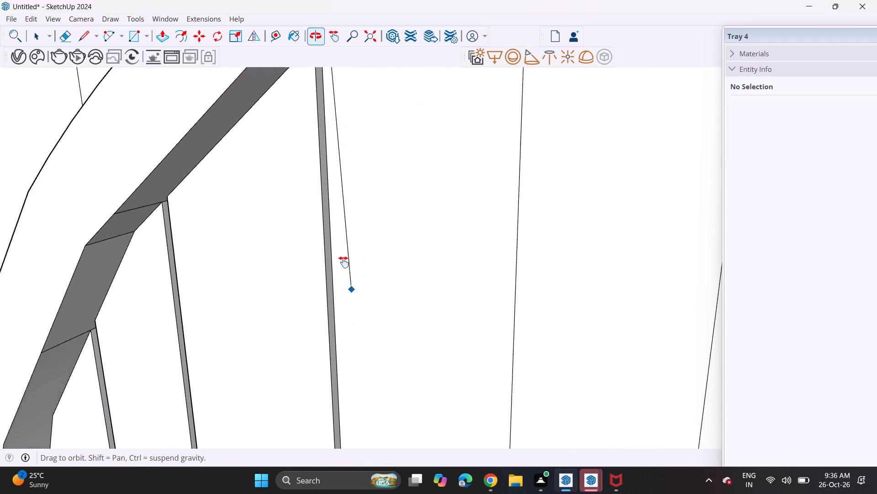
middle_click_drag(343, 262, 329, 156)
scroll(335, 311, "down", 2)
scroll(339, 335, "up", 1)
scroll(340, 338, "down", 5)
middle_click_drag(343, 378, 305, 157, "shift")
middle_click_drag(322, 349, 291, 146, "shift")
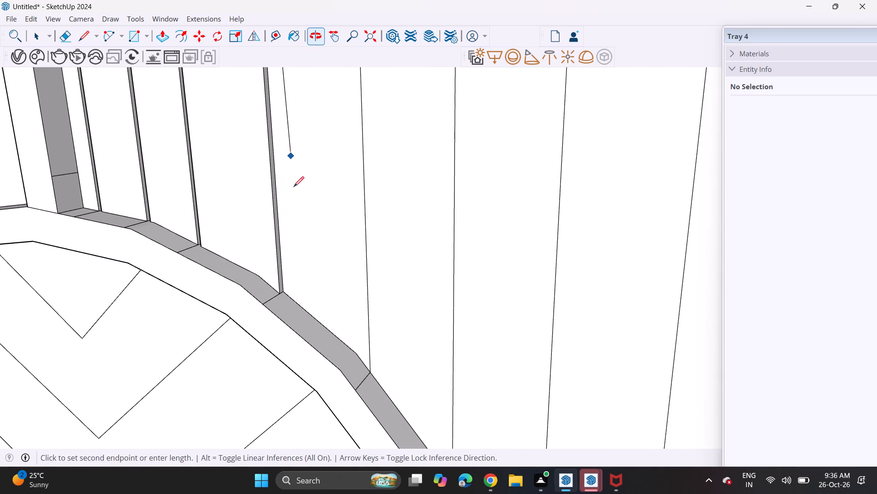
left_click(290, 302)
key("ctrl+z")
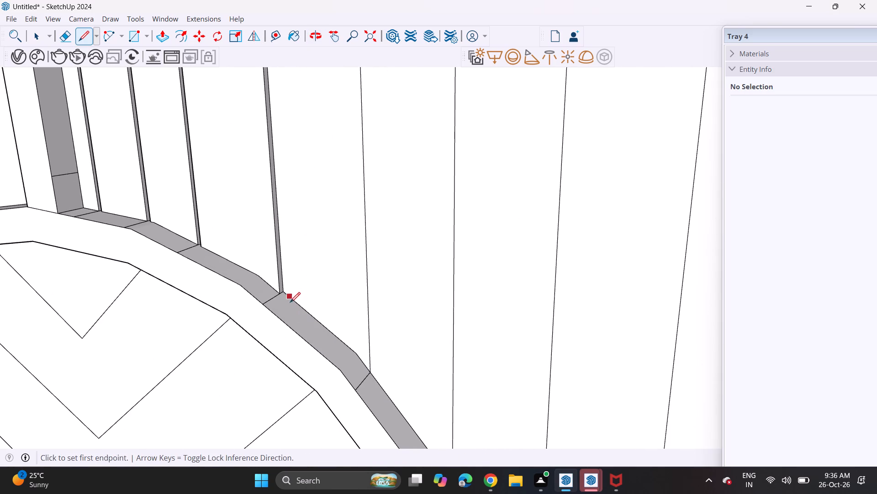
Draw a vertical line close beside the fourth raised flute, from the taller arch's inner edge to the smaller arch's frame.
scroll(286, 291, "down", 6)
middle_click_drag(297, 158, 320, 333, "shift")
scroll(320, 322, "down", 1)
scroll(299, 157, "up", 3)
scroll(299, 157, "down", 1)
scroll(299, 157, "up", 3)
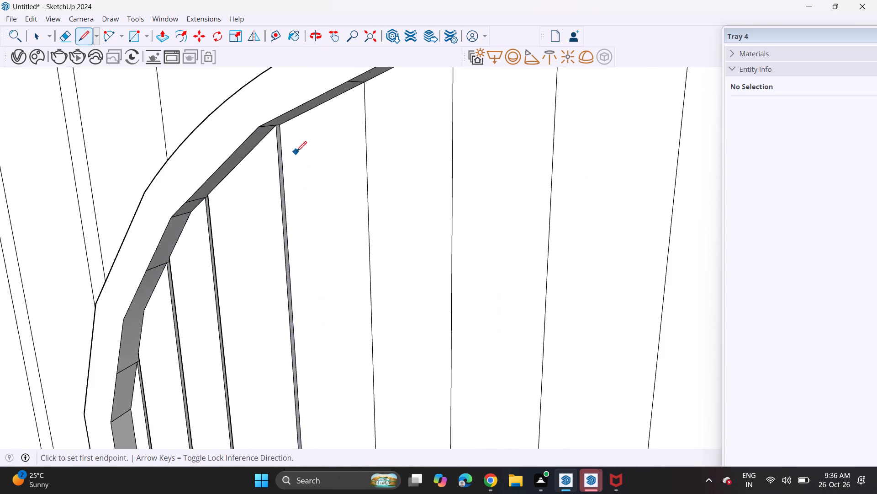
scroll(293, 142, "down", 1)
scroll(293, 138, "up", 5)
left_click(282, 116)
scroll(298, 356, "down", 5)
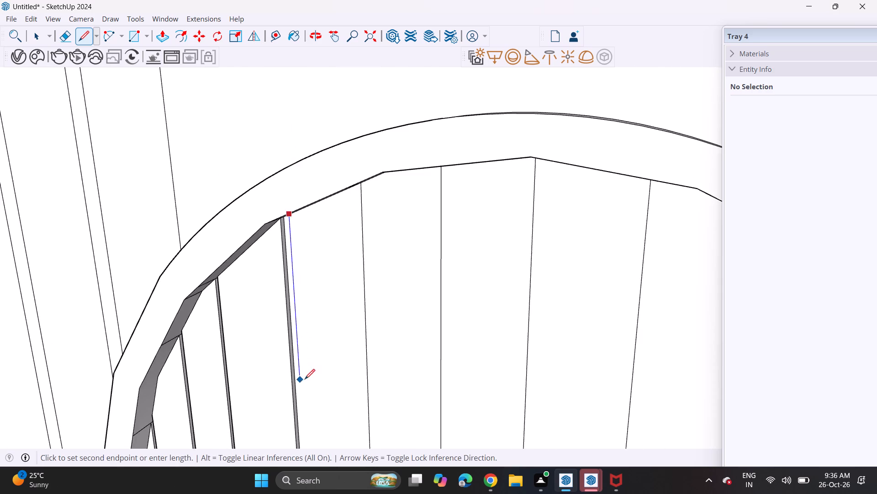
scroll(305, 379, "up", 1)
middle_click_drag(301, 373, 297, 80, "shift")
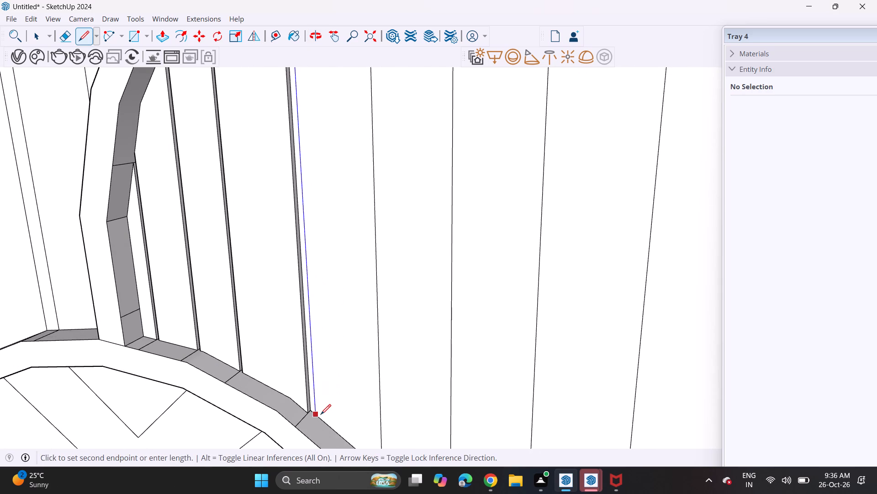
left_click(320, 416)
Draw a parallel vertical line just right of the fifth flute line, from the smaller arch's frame to the taller arch's inner edge.
scroll(345, 372, "down", 5)
middle_click_drag(356, 379, 280, 265)
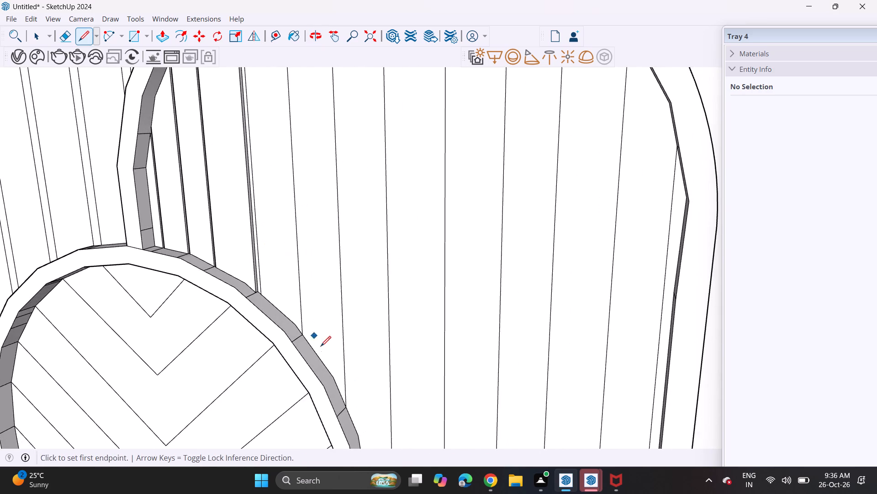
scroll(325, 358, "up", 5)
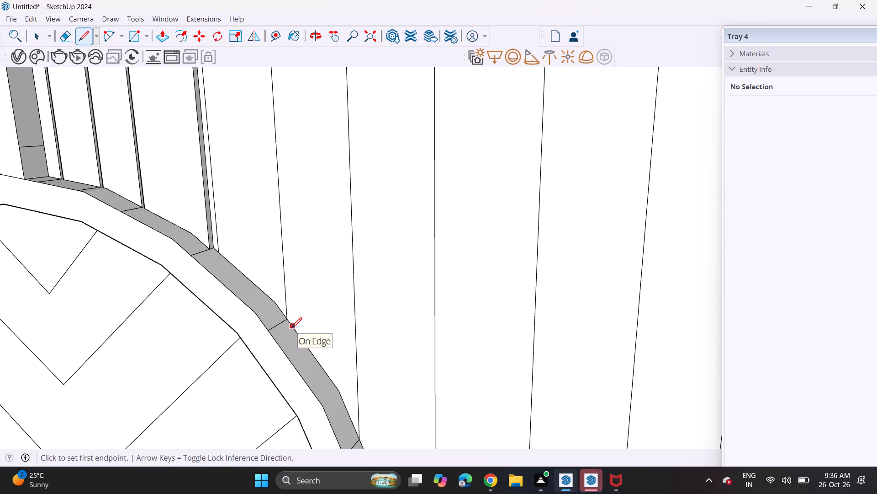
left_click(292, 328)
scroll(299, 225, "down", 7)
middle_click_drag(298, 158, 306, 378, "shift")
middle_click_drag(304, 215, 296, 154)
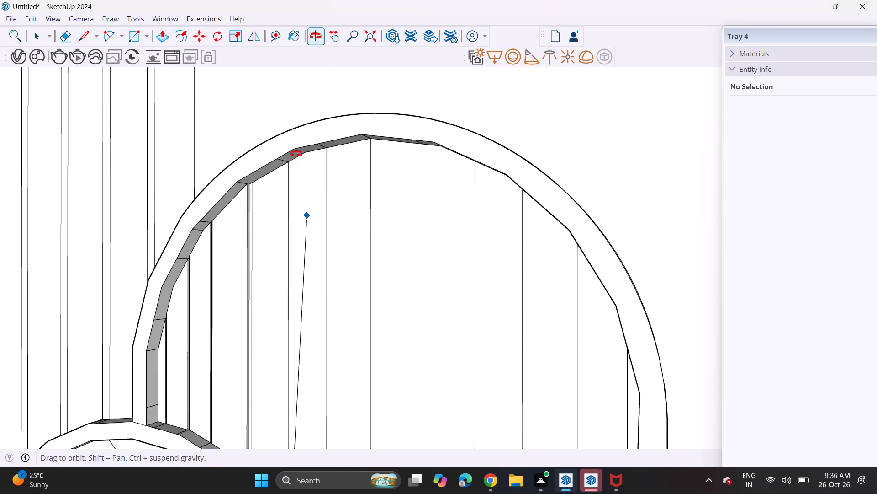
middle_click_drag(296, 154, 300, 153)
scroll(288, 171, "up", 8)
scroll(291, 157, "down", 2)
scroll(291, 157, "up", 2)
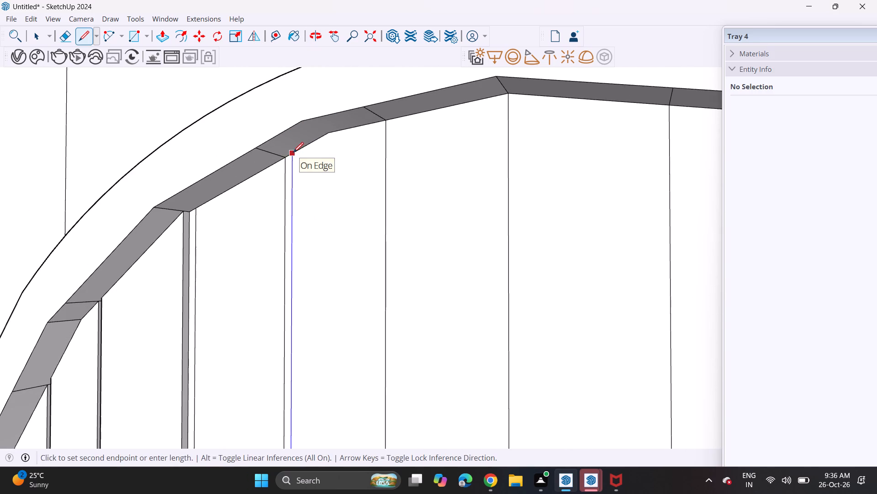
left_click(293, 152)
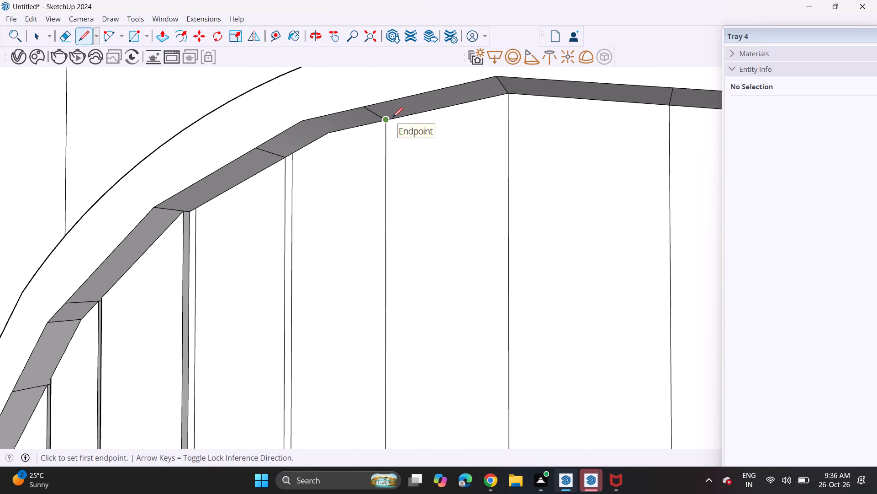
Draw a parallel vertical line just right of the sixth flute line, from the taller arch's inner edge to the smaller arch's frame.
scroll(393, 118, "up", 13)
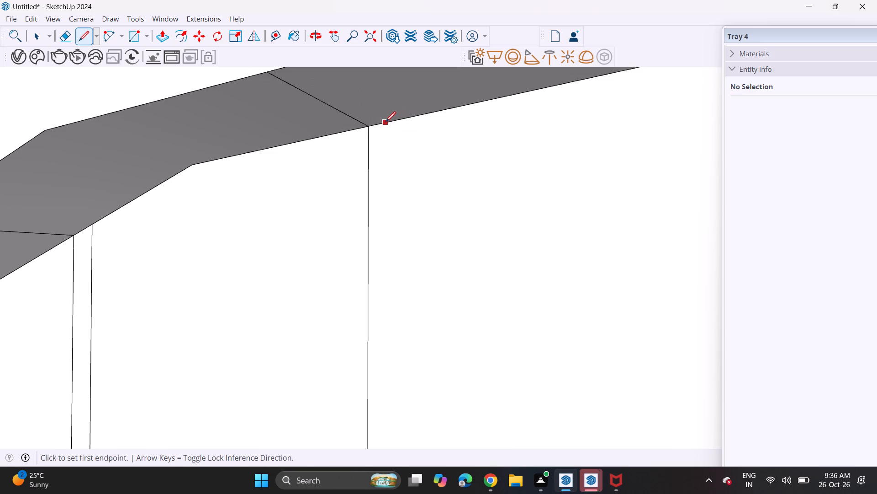
left_click(384, 123)
scroll(376, 290, "down", 4)
middle_click_drag(384, 375, 382, 166)
scroll(381, 373, "down", 1, "shift")
scroll(382, 230, "up", 1, "shift")
scroll(377, 185, "down", 2)
scroll(384, 208, "up", 1)
scroll(385, 218, "down", 2)
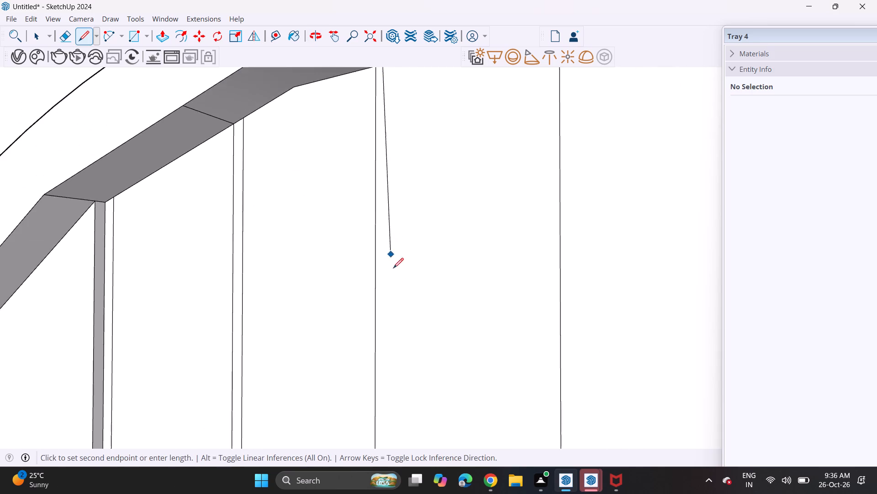
scroll(393, 268, "down", 5)
scroll(397, 304, "up", 1)
scroll(397, 305, "down", 4)
scroll(389, 355, "up", 1)
scroll(389, 358, "down", 1)
scroll(389, 359, "up", 1)
scroll(389, 360, "down", 2)
scroll(391, 361, "up", 1)
scroll(391, 361, "down", 2)
middle_click_drag(385, 373, 311, 0, "shift")
scroll(341, 104, "up", 1, "shift")
scroll(332, 261, "down", 3)
scroll(332, 276, "up", 1)
scroll(332, 276, "down", 2)
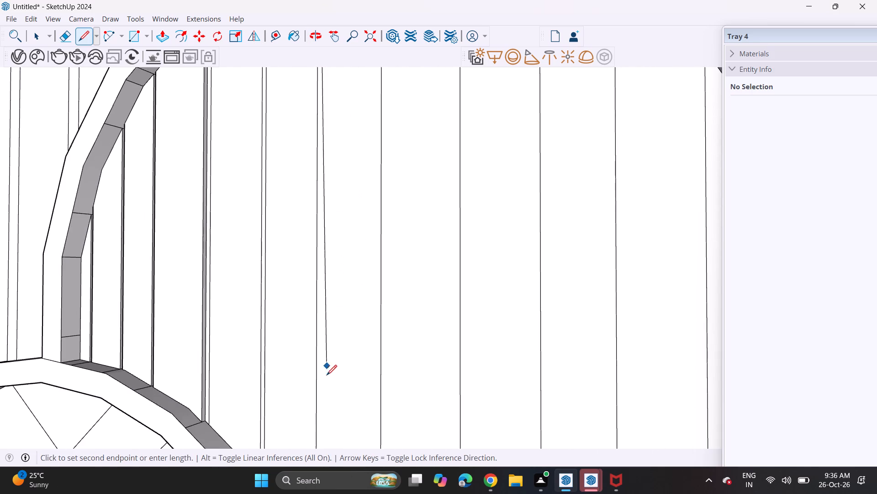
scroll(327, 375, "down", 2)
scroll(328, 384, "up", 1)
scroll(328, 386, "down", 4)
middle_click_drag(328, 380, 338, 179, "shift")
scroll(349, 298, "up", 6)
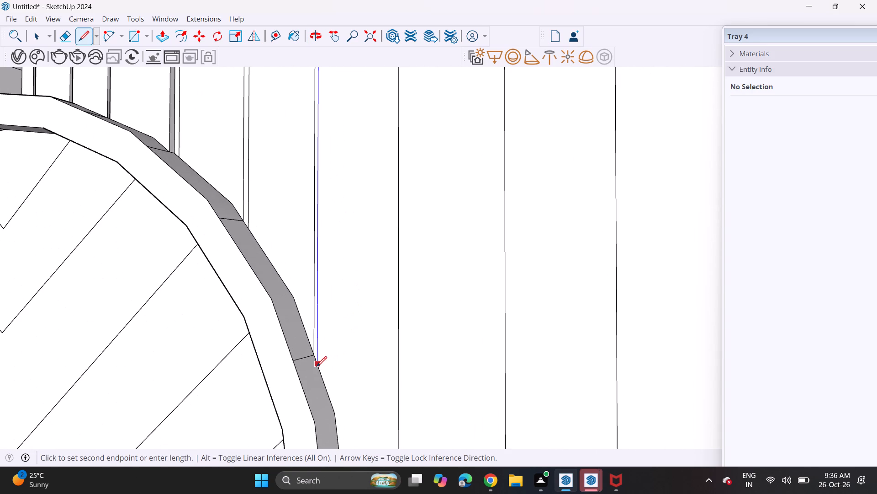
left_click(317, 366)
Draw a parallel vertical line just right of the seventh flute line, at the taller arch's apex, down to its bottom inner edge.
scroll(345, 342, "down", 8)
scroll(354, 349, "up", 1)
scroll(354, 350, "down", 2)
scroll(354, 353, "up", 1)
scroll(356, 354, "down", 5)
scroll(363, 346, "up", 1)
scroll(363, 346, "down", 7)
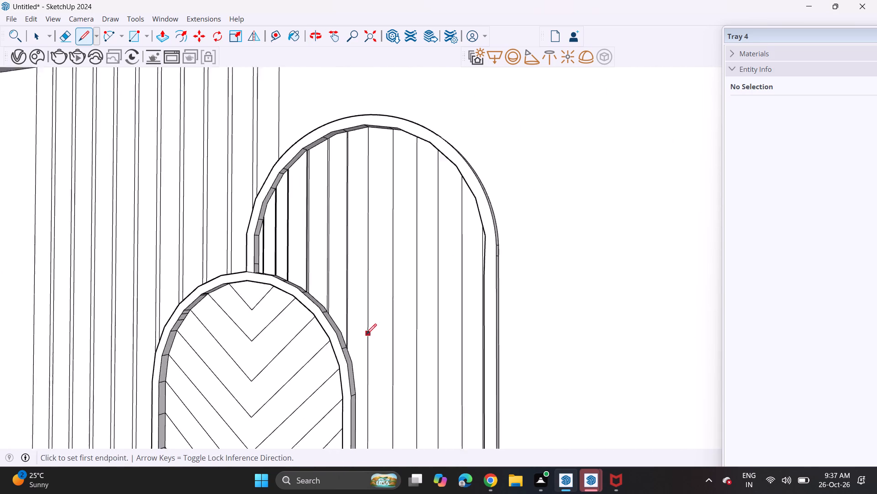
scroll(366, 334, "down", 2)
middle_click_drag(352, 302, 635, 281, "shift")
middle_click_drag(390, 276, 680, 254, "shift")
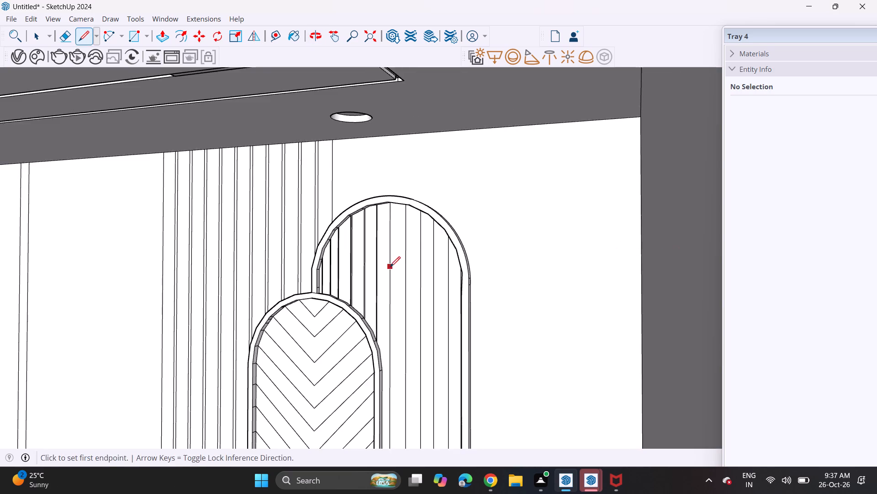
scroll(390, 267, "up", 1)
middle_click_drag(391, 268, 476, 252, "shift")
scroll(465, 214, "up", 11)
scroll(491, 150, "up", 6)
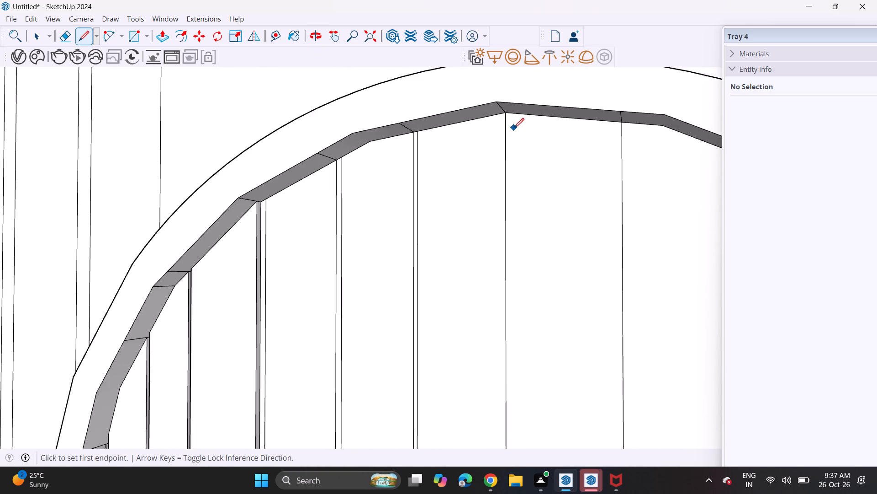
scroll(514, 126, "up", 11)
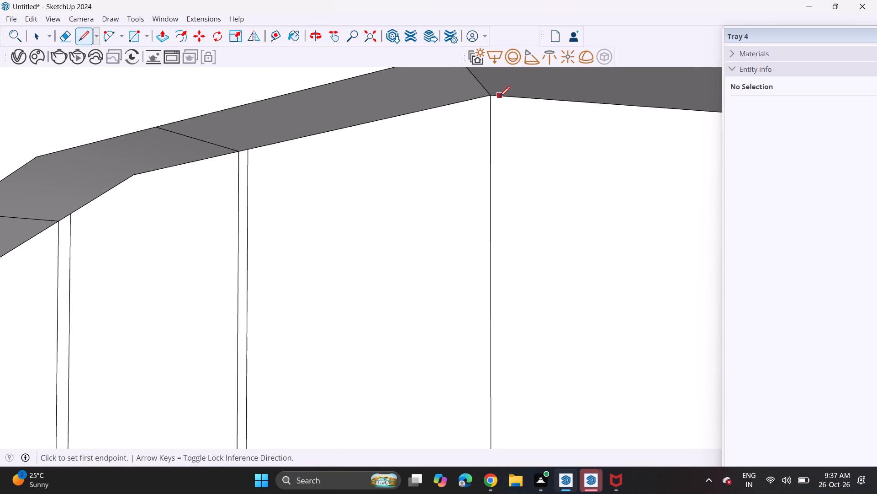
left_click(500, 97)
scroll(500, 283, "down", 7)
middle_click_drag(504, 355, 449, 48, "shift")
scroll(474, 167, "up", 1, "shift")
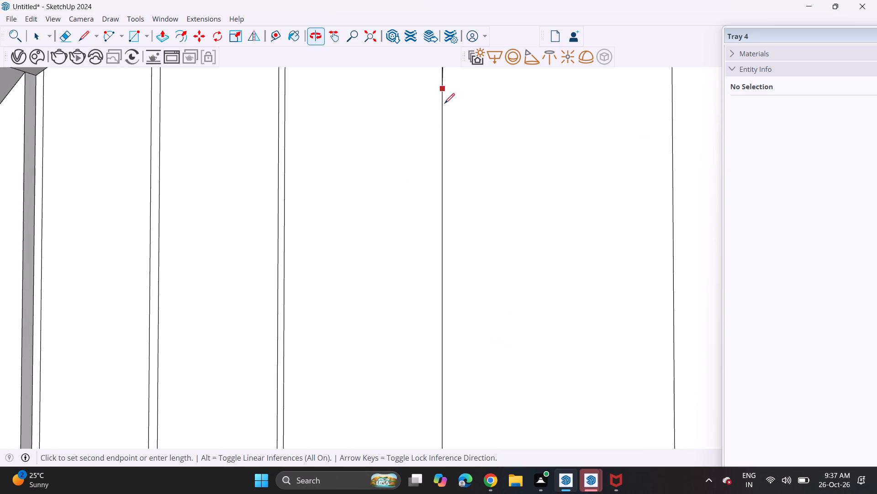
scroll(444, 130, "down", 9)
middle_click_drag(460, 401, 418, 113)
middle_click_drag(423, 410, 380, 139)
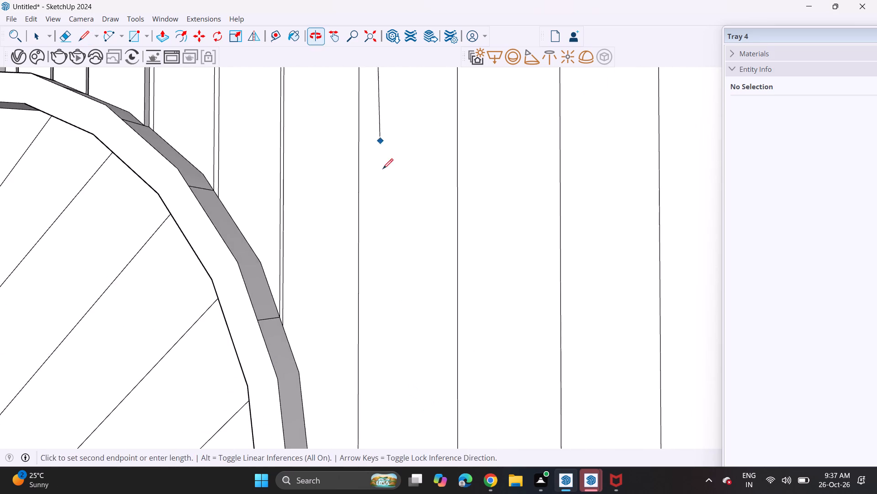
middle_click_drag(377, 344, 374, 40)
middle_click_drag(386, 331, 384, 70)
middle_click_drag(387, 314, 376, 125)
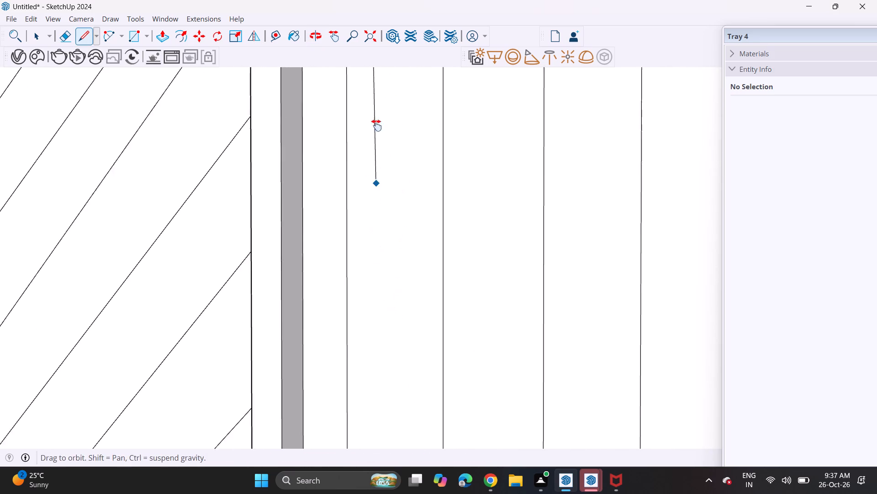
middle_click_drag(376, 125, 379, 85)
middle_click_drag(377, 319, 380, 45, "shift")
middle_click_drag(391, 306, 390, 63, "shift")
middle_click_drag(389, 333, 389, 112)
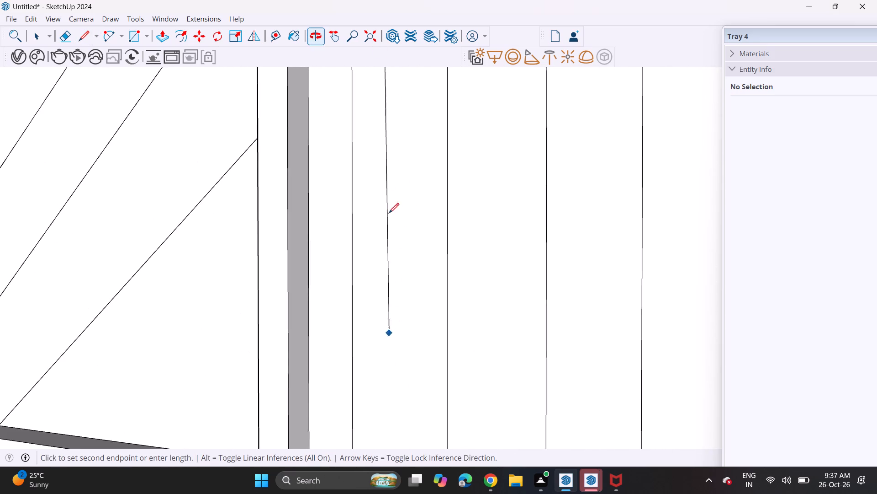
middle_click_drag(383, 368, 383, 140, "shift")
middle_click_drag(371, 177, 372, 259)
scroll(358, 235, "up", 3)
scroll(358, 235, "down", 1)
scroll(358, 235, "up", 1)
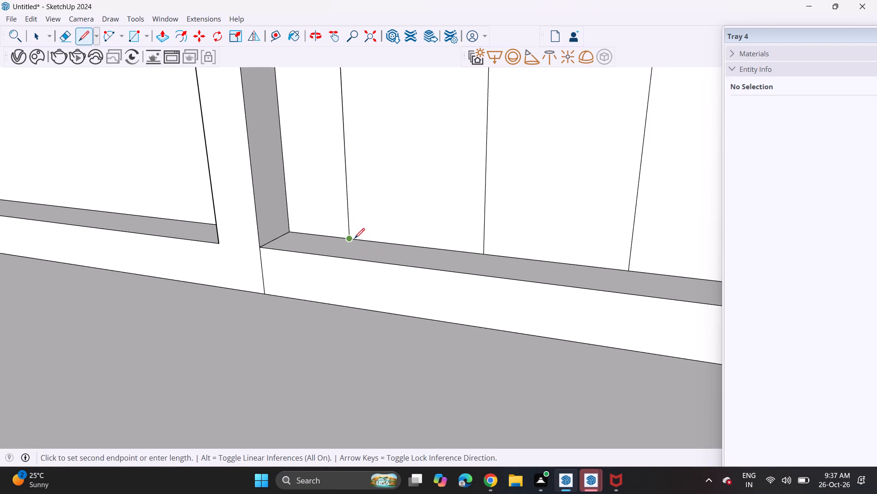
left_click(358, 241)
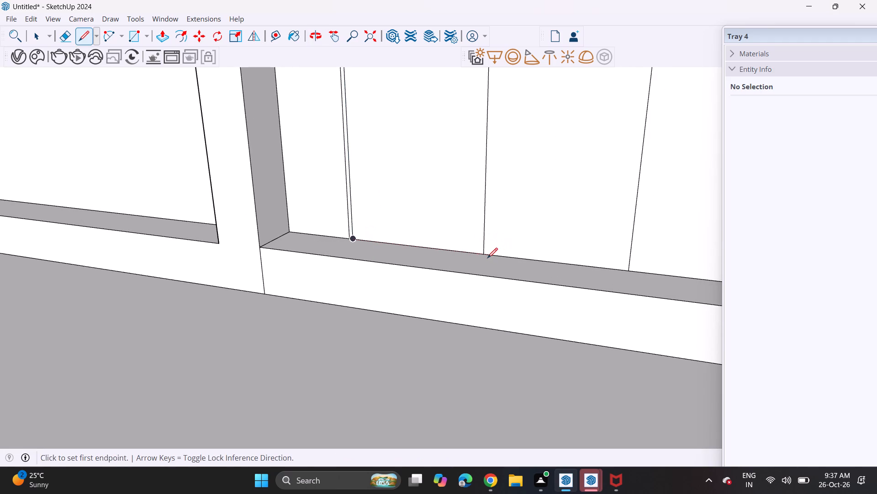
Draw a parallel vertical line just right of the eighth flute line, from the taller arch's bottom inner edge to its curved top.
scroll(487, 258, "up", 15)
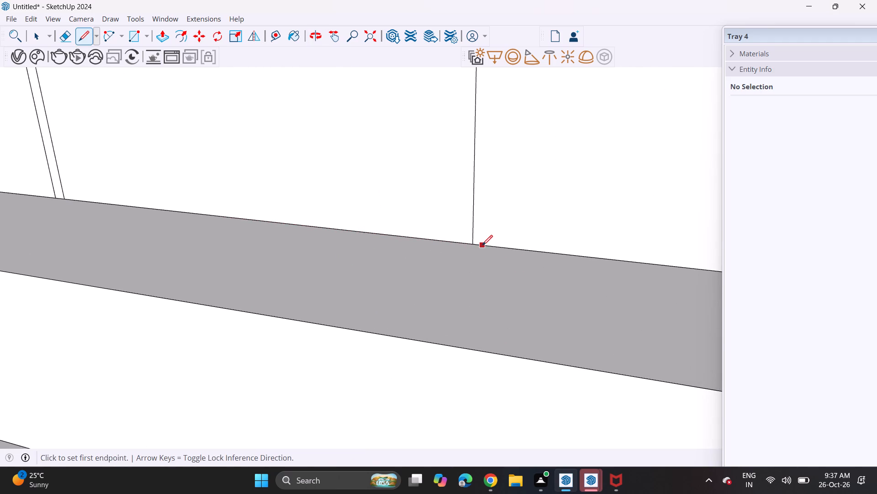
left_click(482, 245)
scroll(497, 179, "down", 8)
scroll(488, 140, "down", 2)
scroll(488, 140, "up", 1)
scroll(488, 140, "down", 1)
scroll(488, 140, "up", 1)
scroll(488, 140, "down", 9)
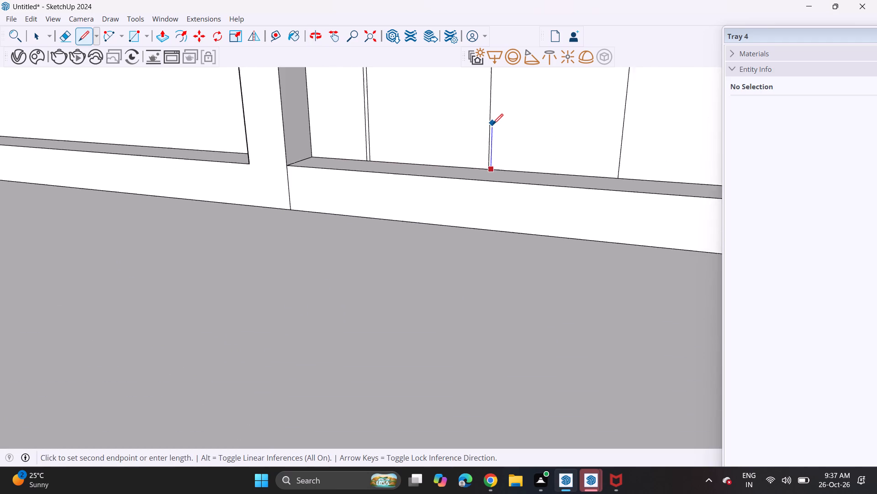
scroll(493, 124, "up", 1)
scroll(493, 124, "down", 6)
scroll(494, 116, "up", 1)
scroll(494, 116, "down", 10)
middle_click_drag(495, 114, 478, 307, "shift")
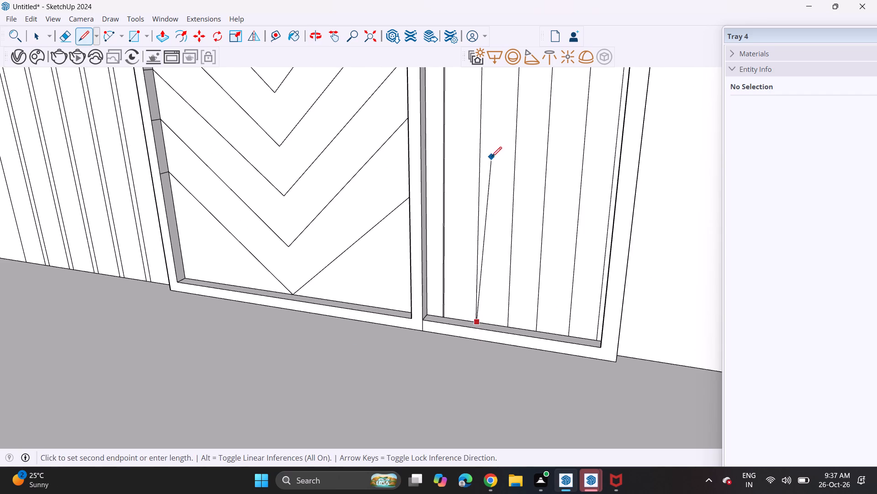
middle_click_drag(491, 157, 462, 364)
middle_click_drag(482, 140, 456, 379, "shift")
middle_click_drag(448, 143, 445, 353, "shift")
scroll(448, 150, "down", 1, "shift")
middle_click_drag(442, 165, 442, 261, "shift")
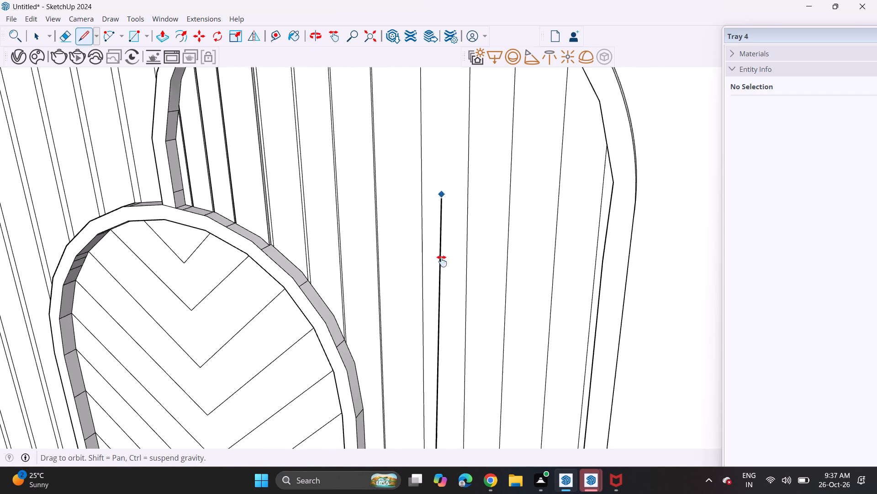
middle_click_drag(442, 261, 440, 356, "shift")
middle_click_drag(441, 205, 438, 122)
scroll(437, 122, "up", 13)
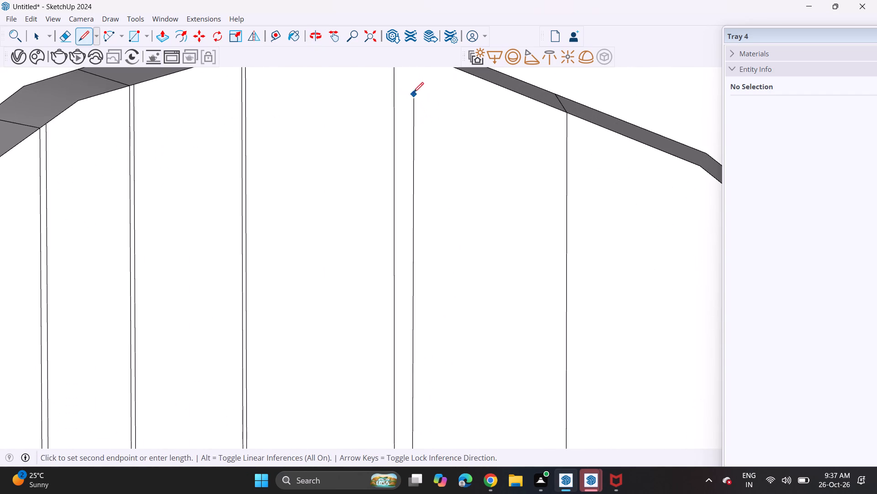
middle_click_drag(411, 85, 416, 203, "shift")
middle_click_drag(413, 194, 401, 163)
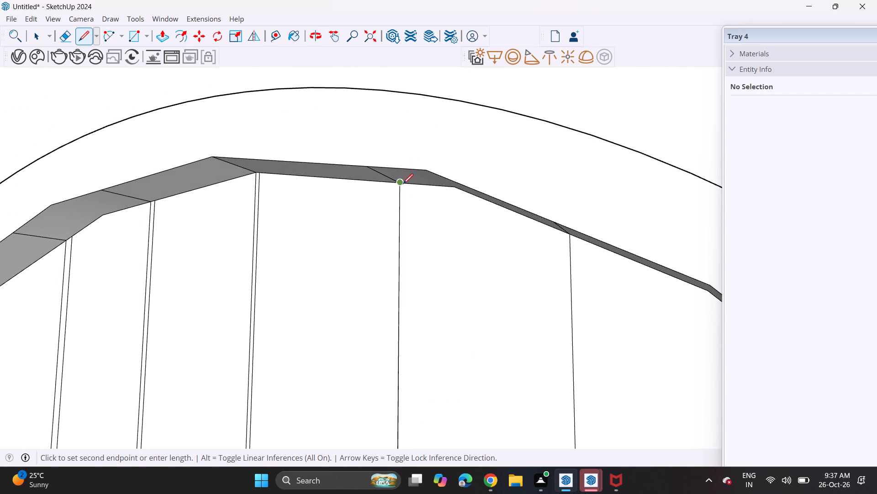
left_click(408, 185)
Draw a parallel vertical line just right of the ninth flute line, from the taller arch's curved top to its bottom inner edge.
scroll(491, 270, "down", 1)
scroll(491, 270, "up", 1)
scroll(491, 270, "down", 5)
scroll(532, 292, "up", 1)
middle_click_drag(537, 281, 549, 227)
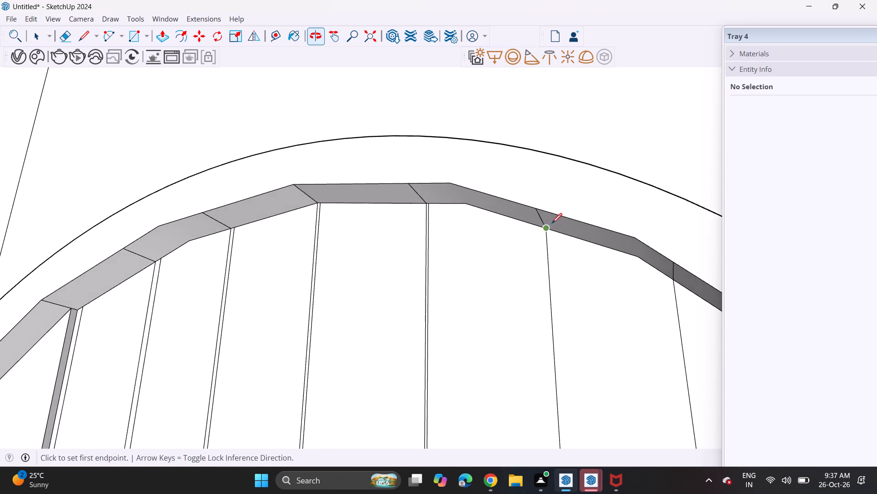
scroll(551, 247, "up", 4)
left_click_drag(551, 223, 549, 227)
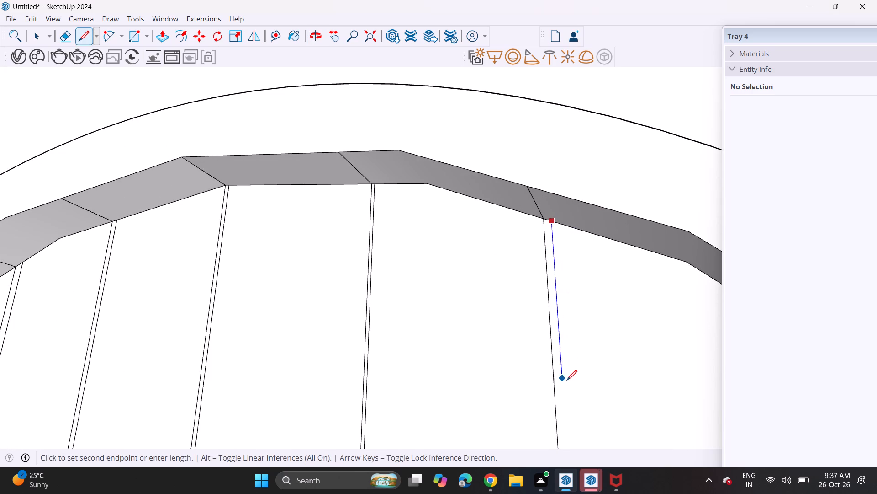
scroll(567, 380, "down", 11)
middle_click_drag(571, 387, 534, 69, "shift")
middle_click_drag(577, 346, 522, 75)
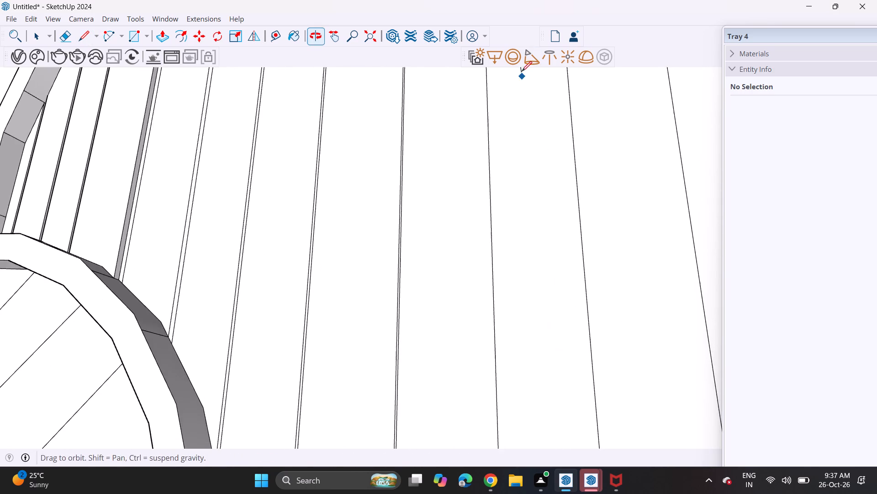
middle_click_drag(539, 360, 475, 100, "shift")
middle_click_drag(475, 374, 454, 51)
middle_click_drag(444, 317, 439, 62, "shift")
middle_click_drag(407, 299, 410, 85)
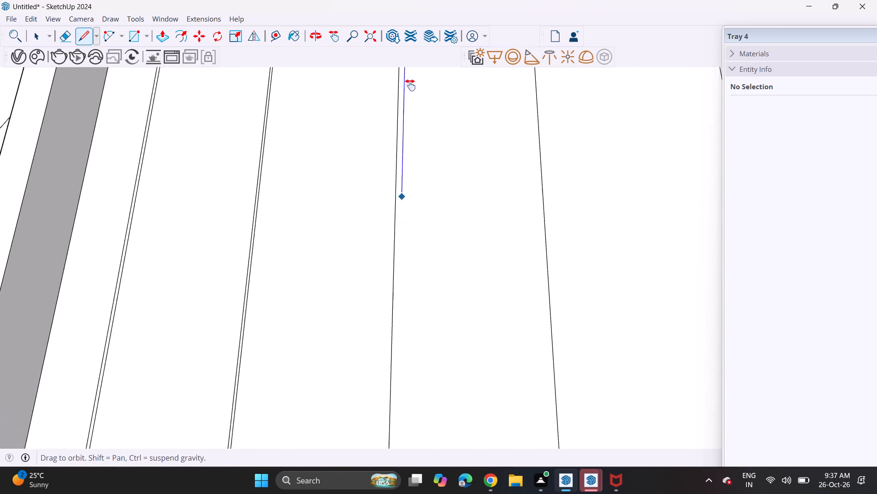
middle_click_drag(410, 85, 414, 43)
scroll(415, 43, "up", 1)
middle_click_drag(424, 133, 426, 315)
middle_click_drag(424, 374, 410, 22)
middle_click_drag(423, 299, 411, 37)
middle_click_drag(432, 293, 432, 232, "shift")
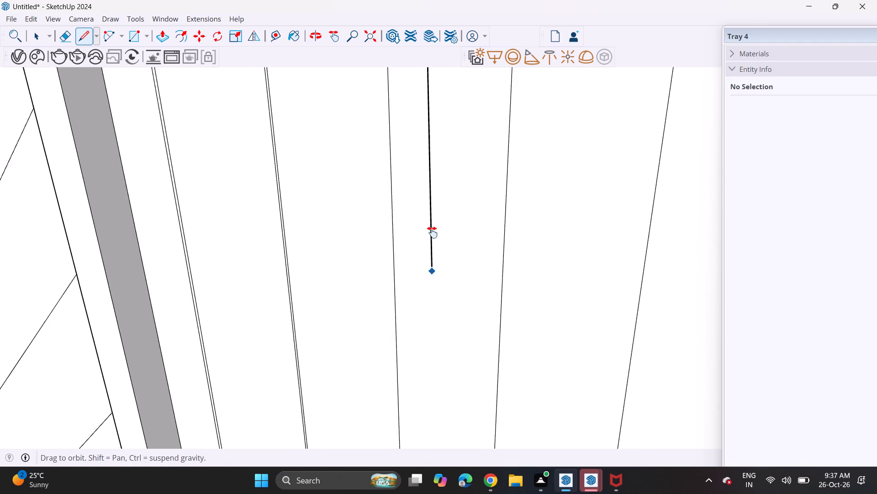
middle_click_drag(432, 232, 432, 65, "shift")
middle_click_drag(433, 315, 434, 77, "shift")
middle_click_drag(437, 340, 437, 95, "shift")
middle_click_drag(441, 304, 441, 70)
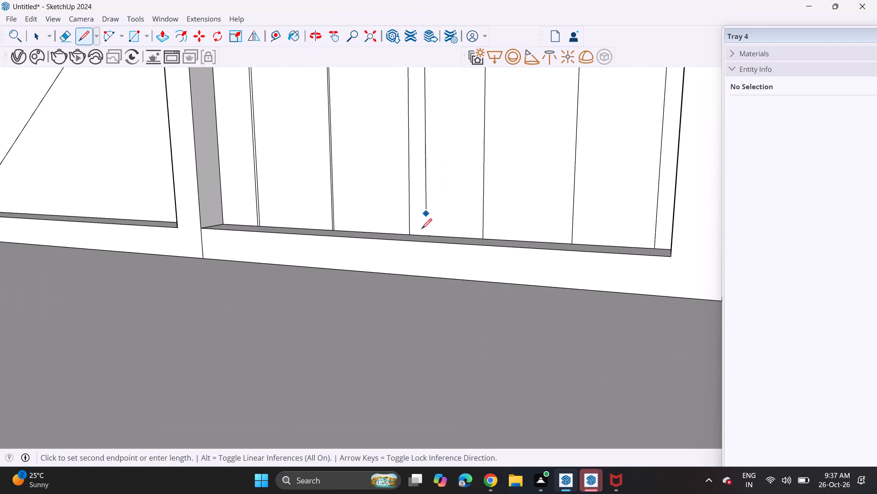
left_click(417, 238)
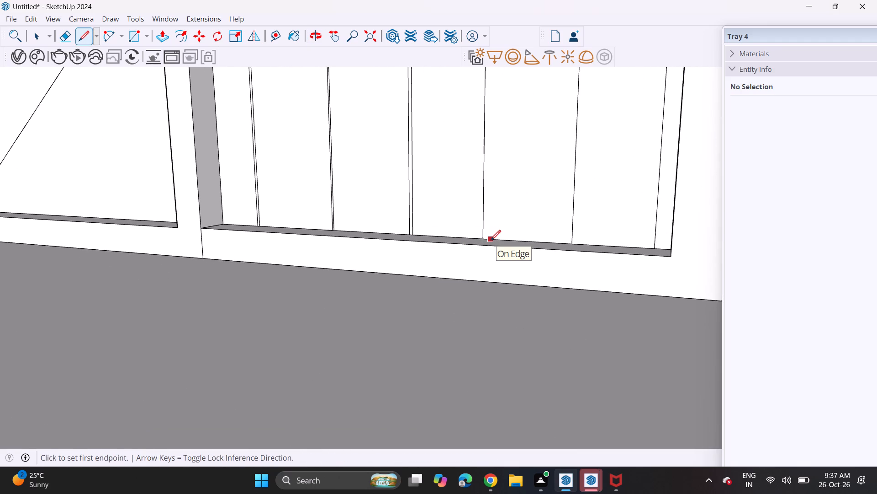
Draw a parallel vertical line just right of the tenth flute line, from the taller arch's bottom inner edge to its curved top.
scroll(491, 240, "up", 7)
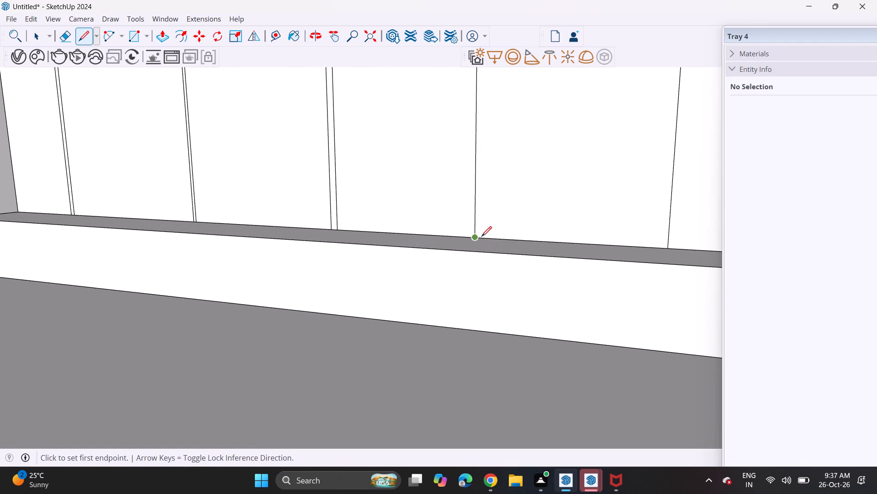
left_click(483, 237)
scroll(494, 177, "down", 11)
middle_click_drag(493, 138, 490, 394, "shift")
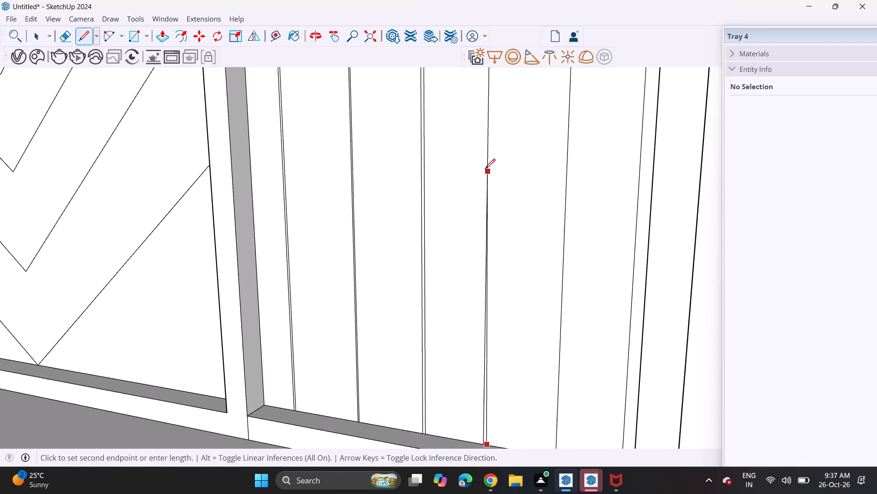
middle_click_drag(485, 169, 497, 403)
scroll(485, 173, "down", 1)
middle_click_drag(498, 166, 497, 407)
scroll(497, 404, "down", 1, "shift")
middle_click_drag(500, 175, 463, 397, "shift")
middle_click_drag(475, 197, 461, 415)
scroll(461, 413, "down", 1, "shift")
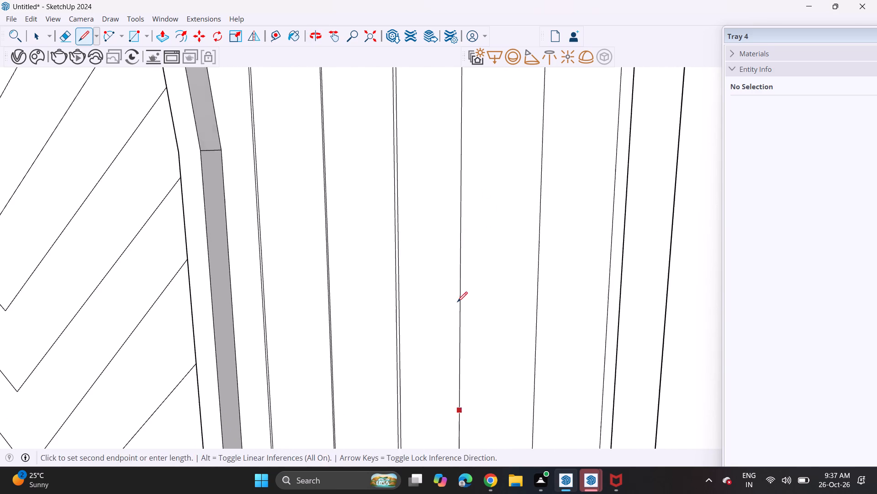
middle_click_drag(476, 170, 431, 449, "shift")
middle_click_drag(424, 203, 425, 477, "shift")
middle_click_drag(423, 204, 425, 421, "shift")
middle_click_drag(422, 191, 412, 422, "shift")
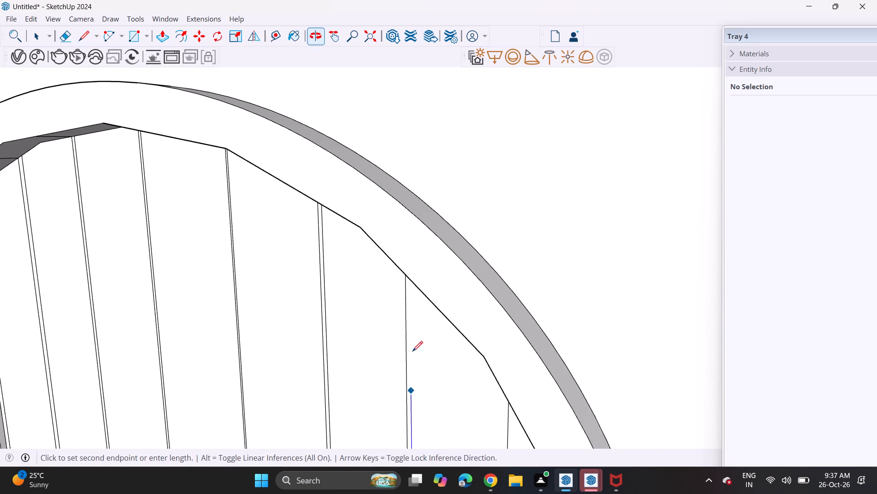
middle_click_drag(412, 315, 427, 216)
scroll(418, 246, "up", 10)
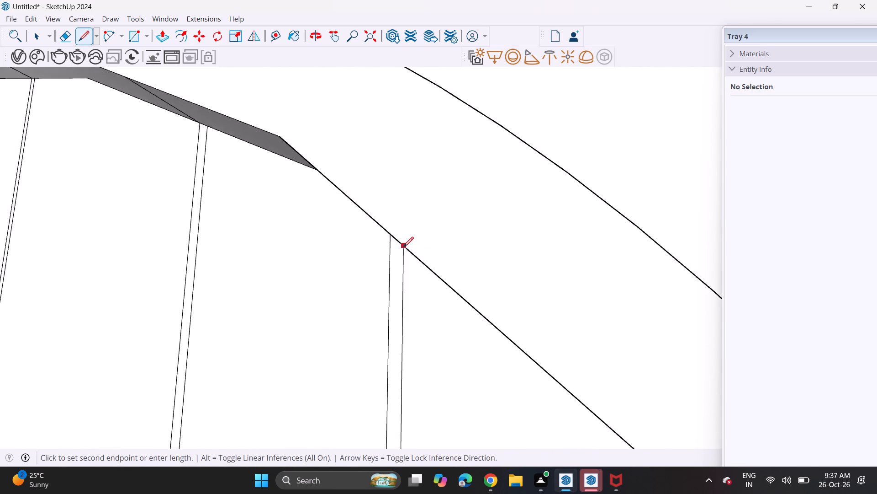
middle_click_drag(403, 247, 419, 191)
left_click(403, 237)
Draw a parallel vertical line just right of the eleventh flute line, from the taller arch's curved top to its bottom inner edge.
scroll(393, 355, "down", 9)
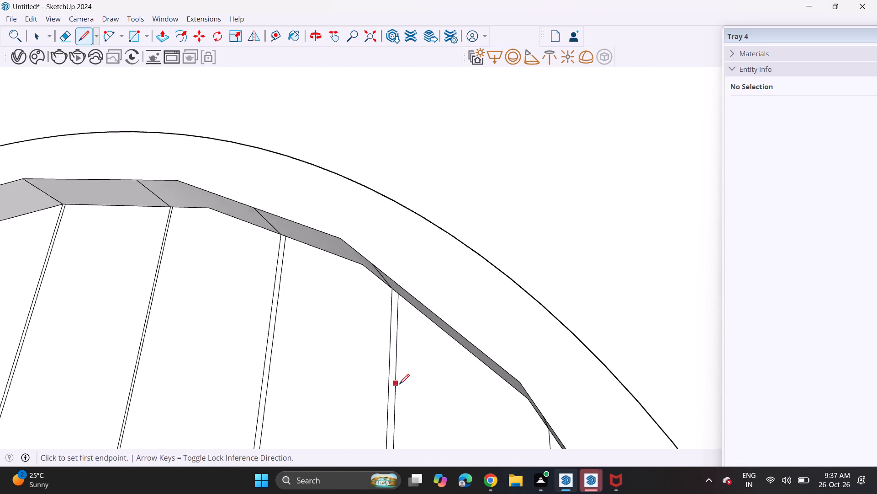
scroll(399, 384, "down", 3)
middle_click_drag(412, 419, 420, 163)
scroll(412, 419, "up", 1)
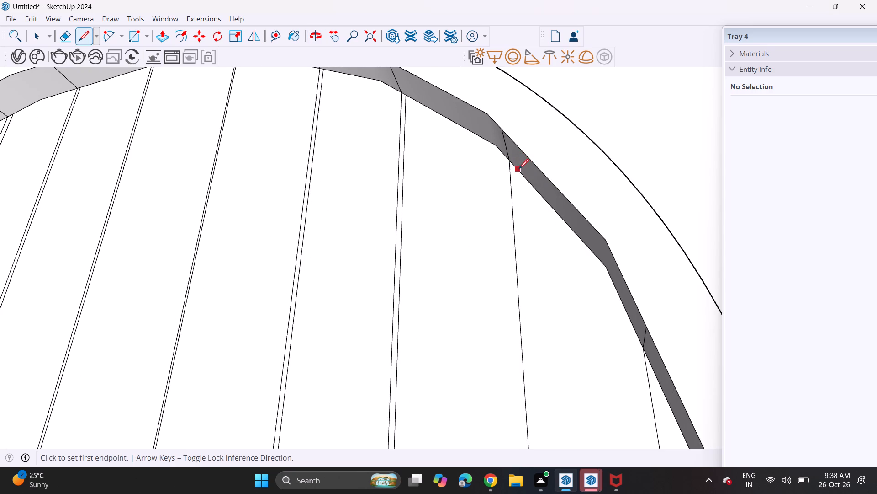
scroll(515, 166, "up", 6)
left_click(515, 172)
scroll(500, 324, "down", 7)
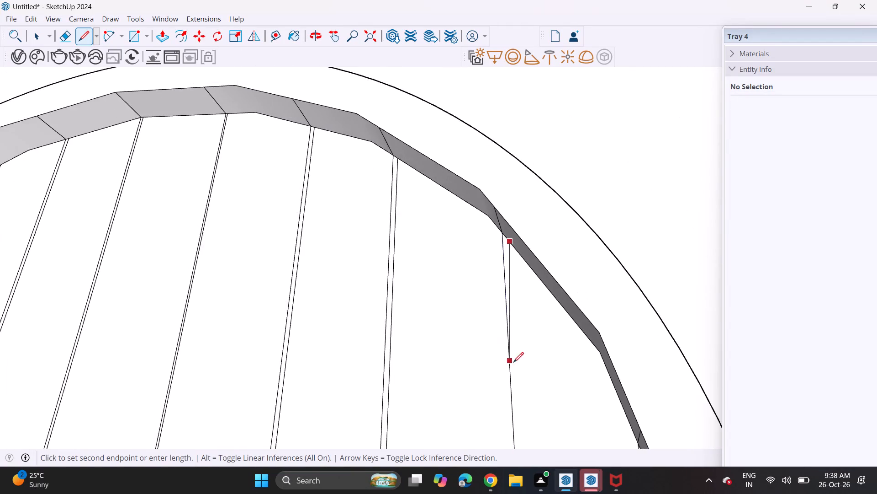
middle_click_drag(511, 362, 466, 127)
scroll(465, 122, "up", 1, "shift")
scroll(489, 331, "down", 8)
middle_click_drag(482, 365, 454, 134)
middle_click_drag(488, 370, 471, 124, "shift")
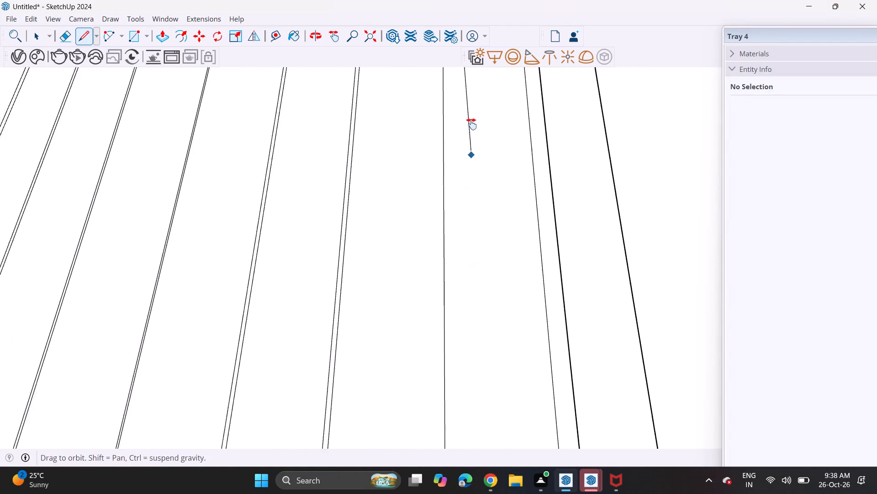
middle_click_drag(471, 124, 471, 112, "shift")
middle_click_drag(480, 343, 456, 93, "shift")
scroll(473, 248, "up", 1, "shift")
middle_click_drag(452, 329, 447, 123, "shift")
middle_click_drag(449, 212, 458, 410)
middle_click_drag(435, 387, 420, 142, "shift")
scroll(420, 142, "up", 1, "shift")
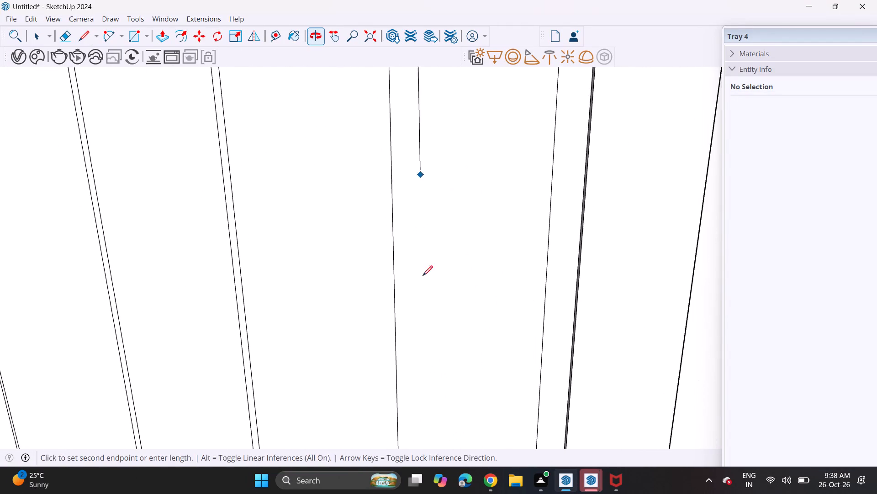
middle_click_drag(423, 296, 424, 136, "shift")
middle_click_drag(427, 421, 421, 209, "shift")
middle_click_drag(424, 418, 402, 192)
middle_click_drag(414, 400, 414, 167, "shift")
middle_click_drag(417, 401, 423, 156, "shift")
middle_click_drag(433, 429, 433, 192, "shift")
middle_click_drag(432, 404, 437, 159, "shift")
scroll(432, 316, "up", 1, "shift")
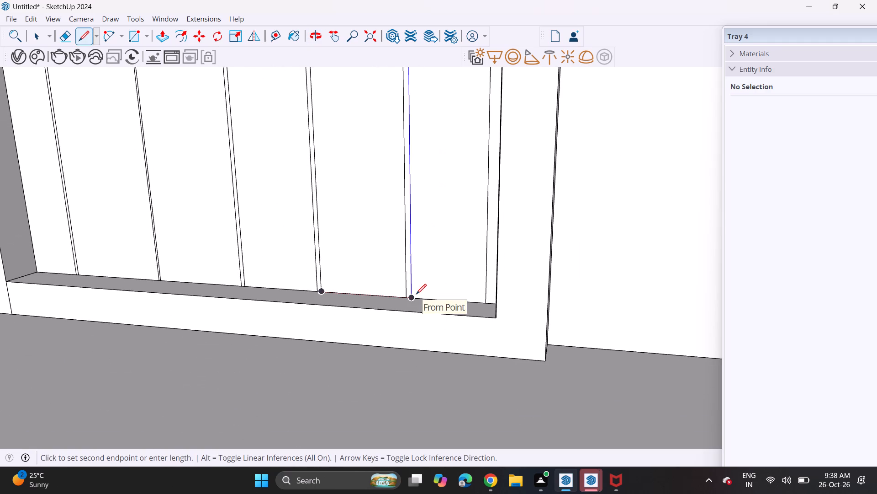
left_click(416, 294)
Draw a parallel vertical line just right of the twelfth flute line, from the taller arch's bottom inner edge to its curved top.
middle_click_drag(475, 292, 512, 291)
scroll(501, 300, "up", 8)
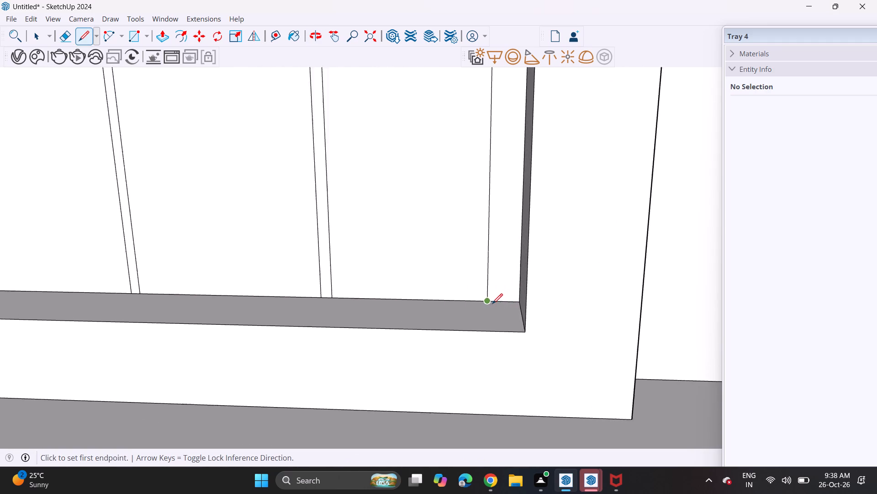
scroll(492, 304, "up", 2)
left_click(492, 301)
scroll(493, 217, "down", 8)
scroll(489, 131, "down", 1)
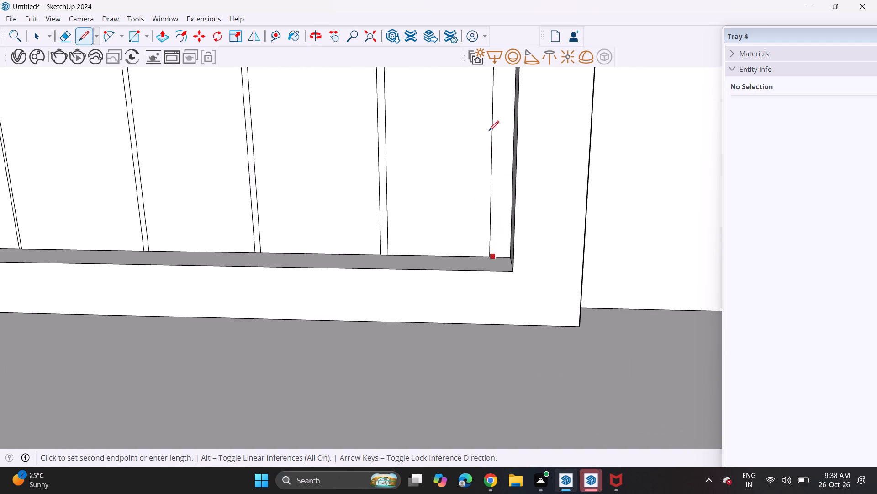
middle_click_drag(489, 131, 492, 481, "shift")
scroll(489, 131, "down", 1)
middle_click_drag(494, 172, 496, 452)
middle_click_drag(506, 145, 489, 426, "shift")
middle_click_drag(508, 147, 500, 392, "shift")
middle_click_drag(505, 139, 480, 413, "shift")
middle_click_drag(489, 162, 459, 437, "shift")
middle_click_drag(469, 128, 460, 457, "shift")
middle_click_drag(451, 150, 455, 211, "shift")
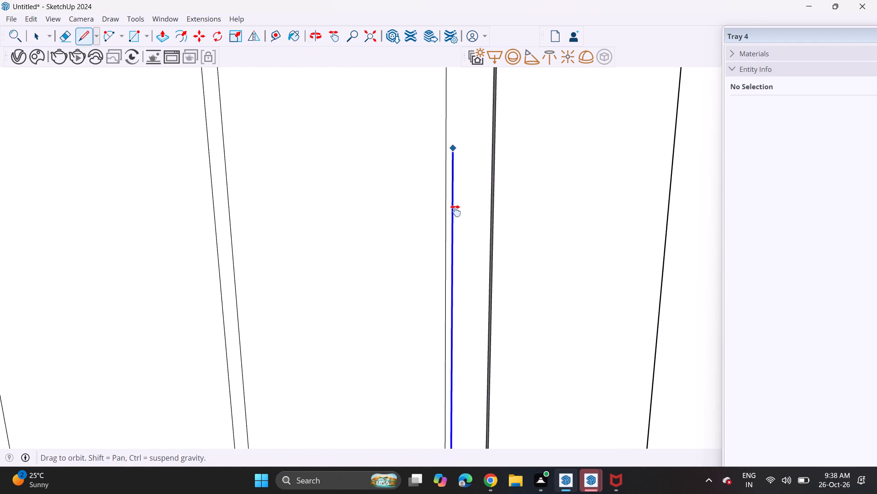
middle_click_drag(455, 211, 460, 409, "shift")
middle_click_drag(462, 112, 460, 403, "shift")
middle_click_drag(480, 153, 445, 461, "shift")
middle_click_drag(450, 172, 438, 427, "shift")
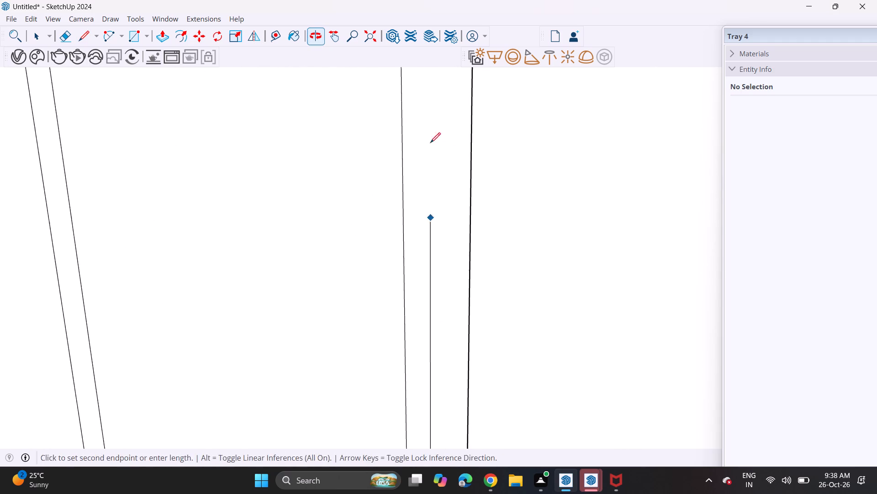
middle_click_drag(433, 128, 440, 401, "shift")
middle_click_drag(417, 121, 428, 411, "shift")
middle_click_drag(437, 56, 445, 328, "shift")
middle_click_drag(441, 145, 442, 212, "shift")
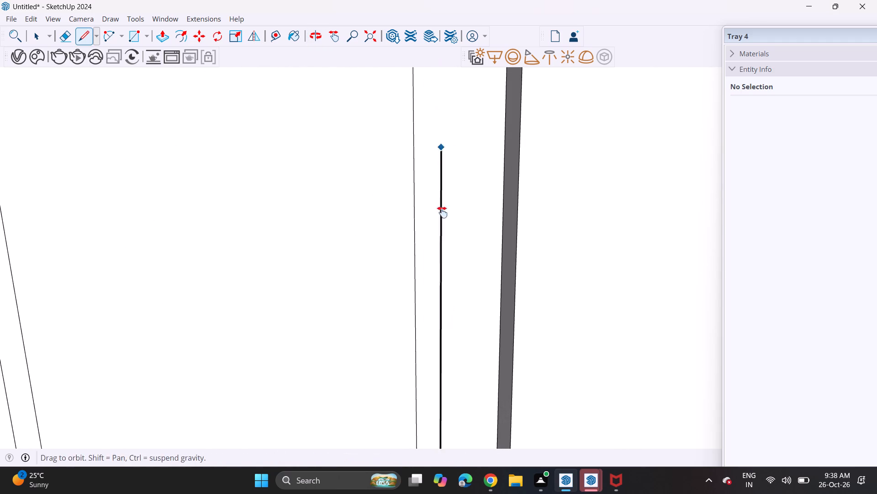
middle_click_drag(442, 212, 431, 429, "shift")
middle_click_drag(416, 165, 424, 408, "shift")
middle_click_drag(424, 118, 430, 458, "shift")
scroll(437, 190, "down", 9)
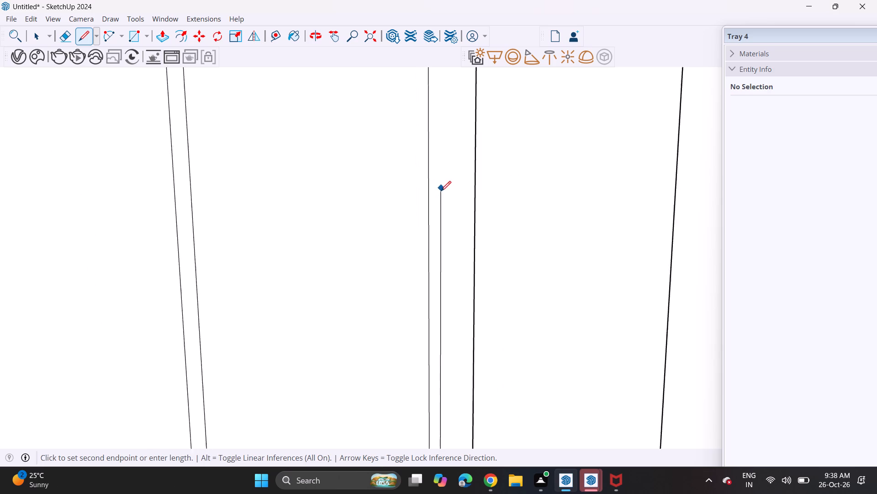
scroll(441, 191, "down", 5)
scroll(439, 168, "up", 1)
scroll(439, 168, "down", 1)
middle_click_drag(444, 128, 470, 493)
scroll(462, 469, "down", 1, "shift")
middle_click_drag(475, 95, 465, 493, "shift")
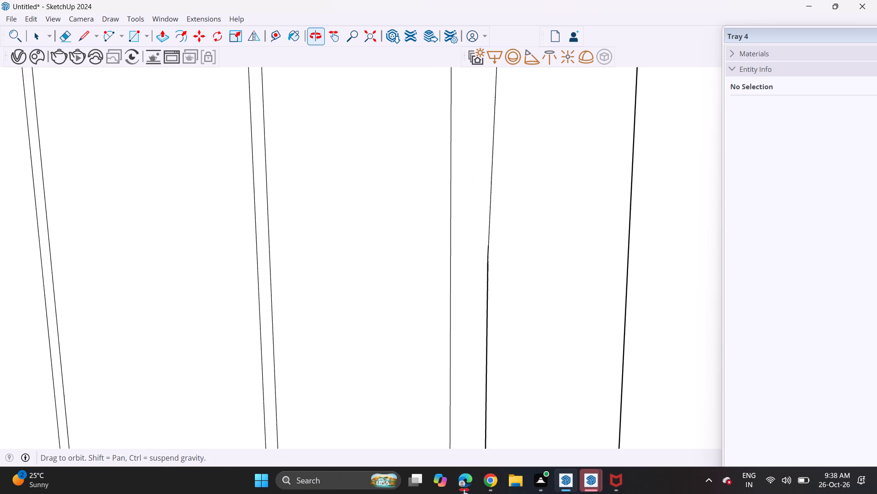
middle_click_drag(465, 493, 466, 480, "shift")
middle_click_drag(461, 63, 467, 340)
middle_click_drag(469, 151, 483, 493, "shift")
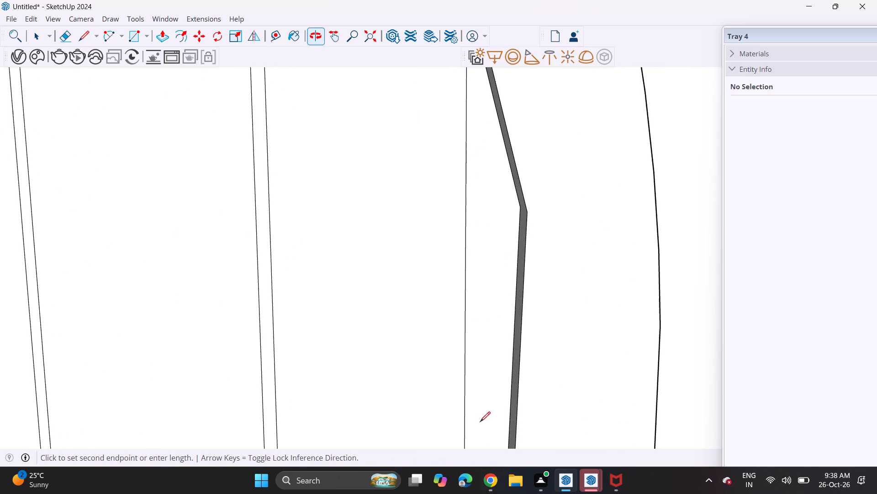
middle_click_drag(477, 145, 492, 354, "shift")
scroll(492, 294, "up", 4)
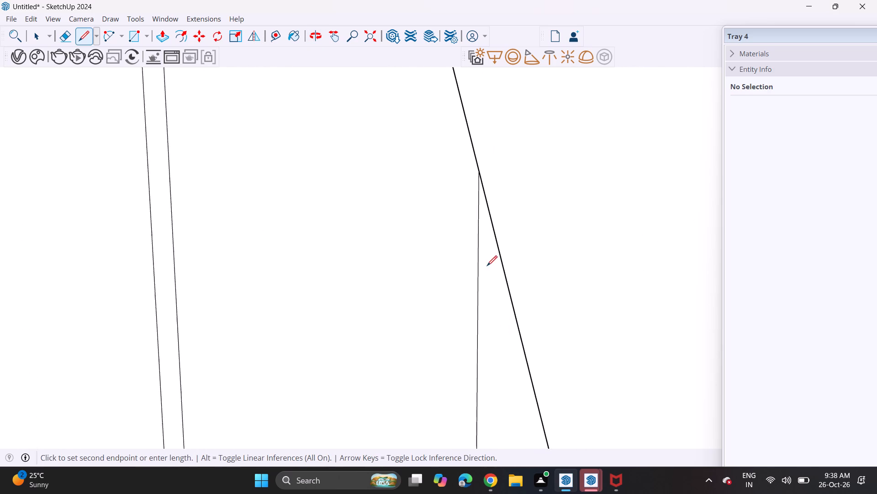
scroll(487, 266, "up", 3)
scroll(482, 242, "down", 1)
scroll(479, 232, "up", 2)
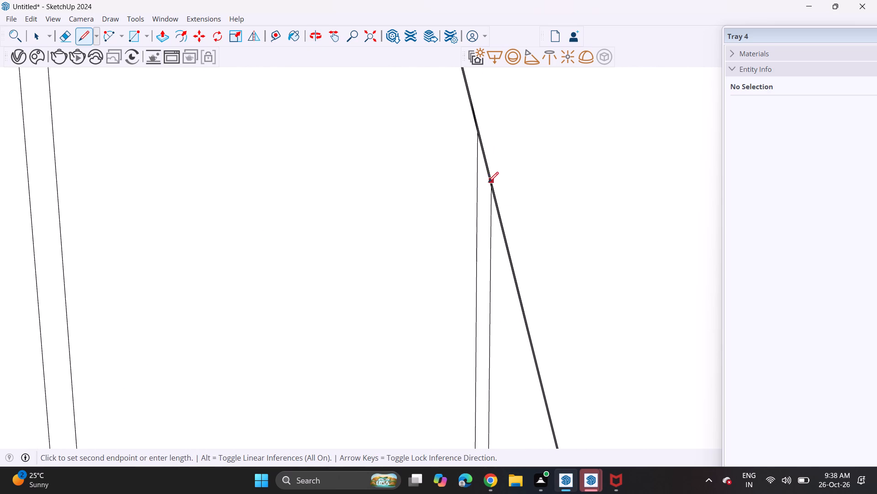
middle_click_drag(488, 182, 544, 183)
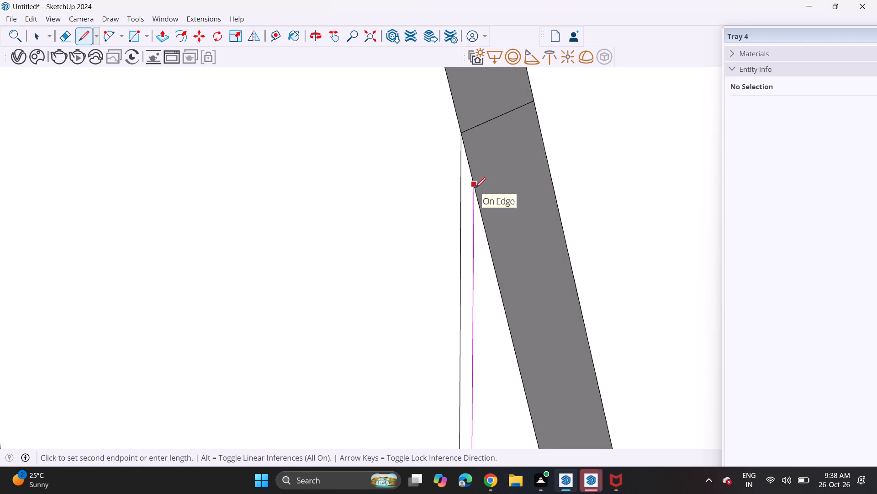
left_click(475, 188)
Push/Pull the still-flat flute panels just past the shorter arch outward inside the taller arch, repeating the previous depth.
scroll(404, 318, "down", 1)
scroll(404, 318, "up", 1)
scroll(404, 318, "down", 6)
scroll(404, 320, "up", 1)
scroll(404, 320, "down", 2)
scroll(404, 320, "up", 2)
scroll(413, 314, "down", 9)
scroll(415, 314, "up", 1)
scroll(415, 314, "down", 10)
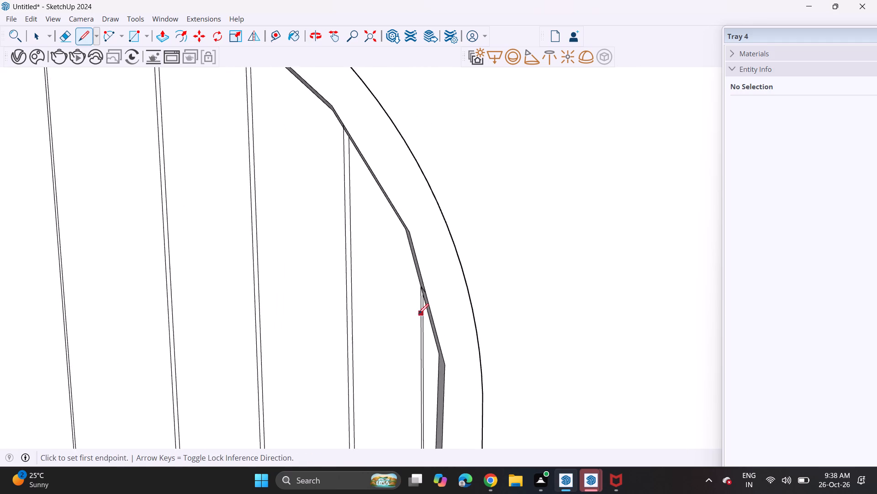
scroll(418, 314, "down", 14)
middle_click_drag(355, 342, 398, 264, "shift")
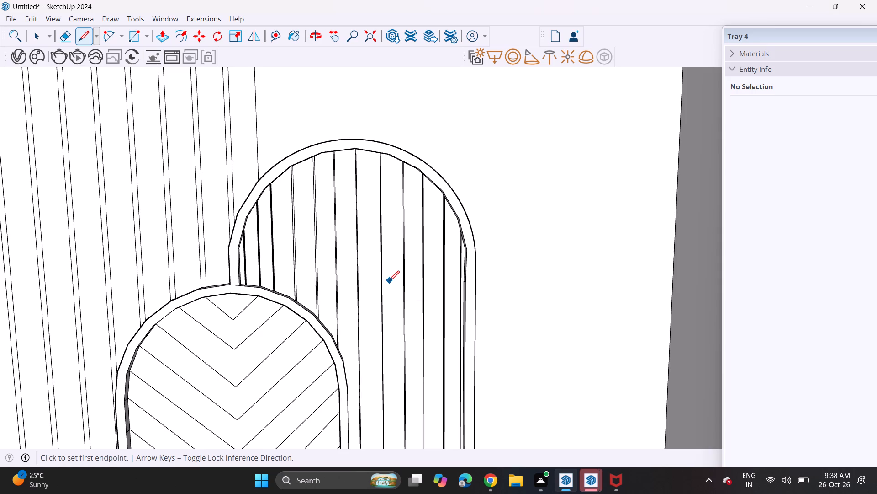
left_click(157, 32)
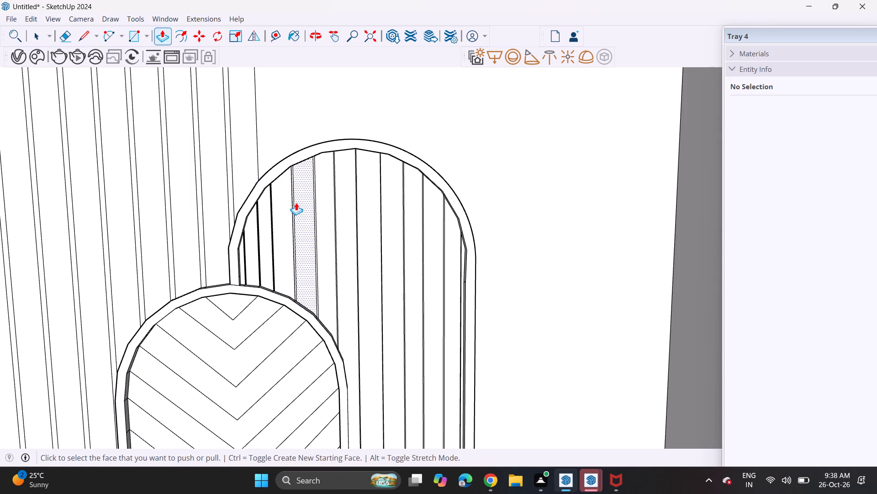
middle_click_drag(304, 219, 294, 278)
middle_click_drag(300, 301, 306, 33, "shift")
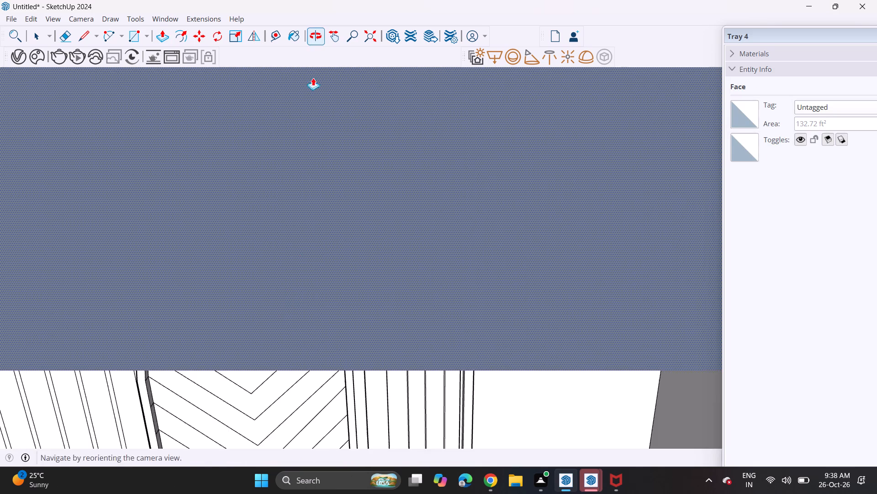
middle_click_drag(306, 278, 328, 77)
middle_click_drag(313, 278, 335, 95, "shift")
middle_click_drag(334, 107, 331, 196)
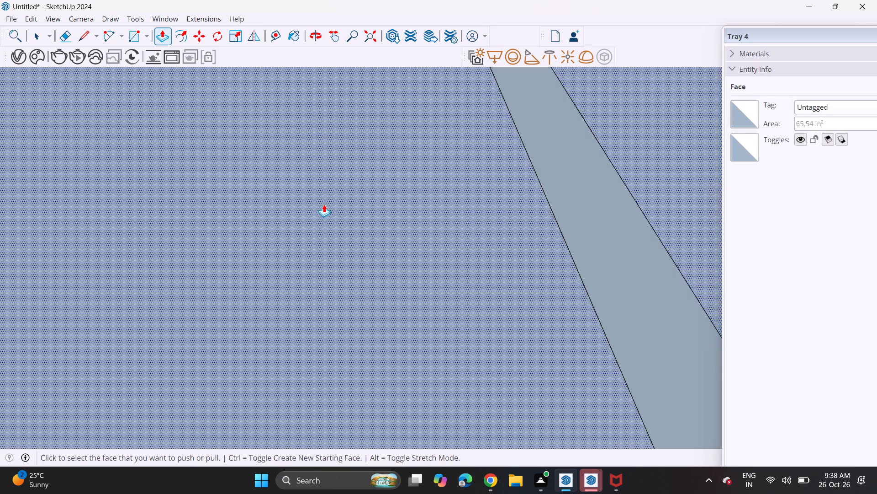
middle_click_drag(330, 252, 361, 0)
scroll(357, 0, "up", 1, "shift")
middle_click_drag(349, 272, 349, 111, "shift")
middle_click_drag(343, 305, 343, 16)
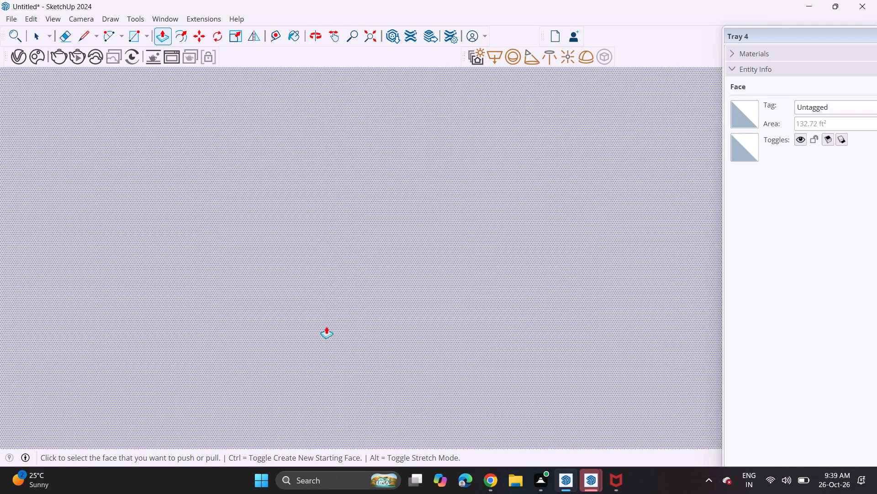
scroll(323, 348, "up", 1)
middle_click_drag(329, 321, 344, 118, "shift")
middle_click_drag(361, 335, 374, 108, "shift")
middle_click_drag(353, 376, 424, 39, "shift")
scroll(386, 152, "up", 1, "shift")
middle_click_drag(371, 333, 398, 124, "shift")
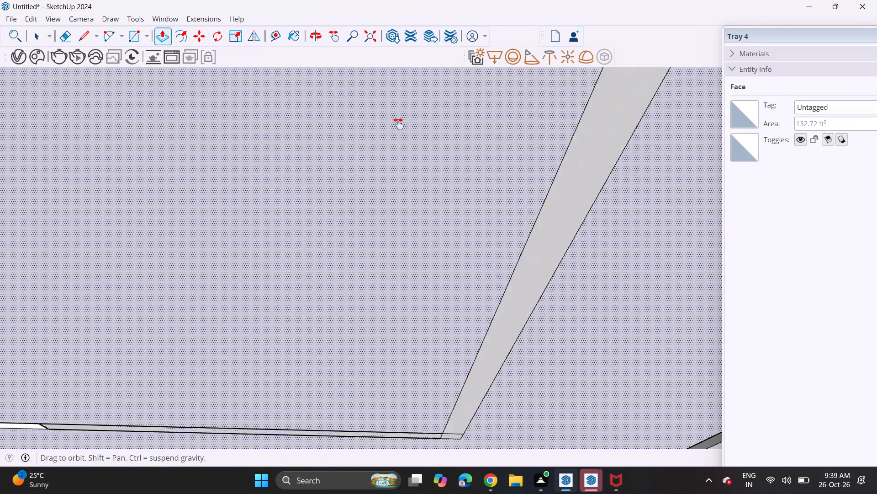
middle_click_drag(398, 124, 423, 46, "shift")
scroll(424, 46, "up", 1, "shift")
middle_click_drag(341, 337, 453, 50, "shift")
middle_click_drag(330, 436, 396, 69)
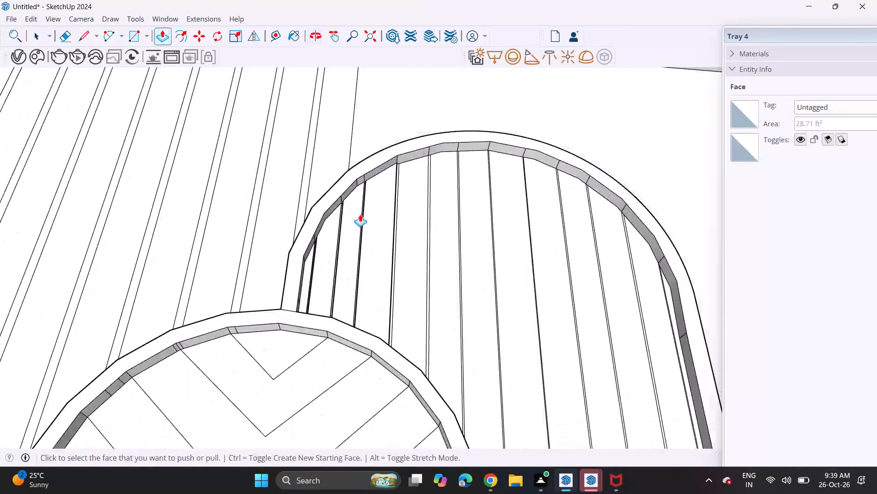
middle_click_drag(366, 215, 355, 336)
scroll(393, 299, "up", 5)
middle_click_drag(366, 326, 354, 360)
scroll(366, 326, "up", 1)
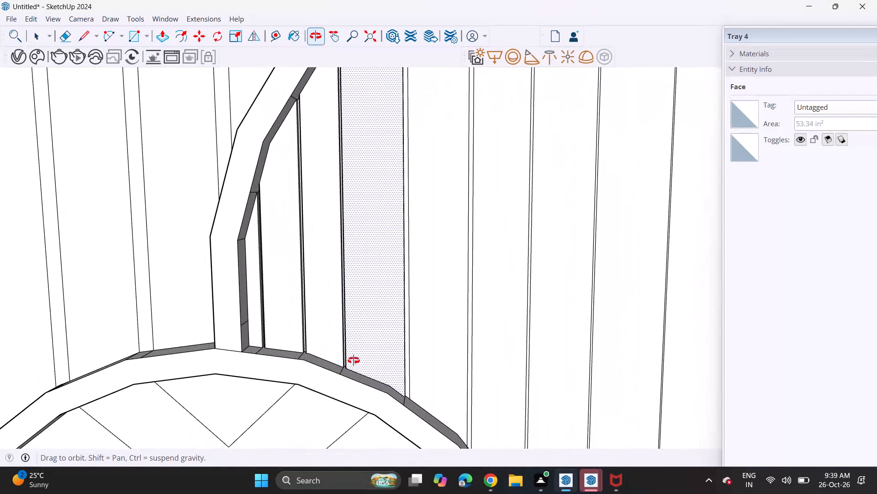
middle_click_drag(354, 360, 348, 376)
scroll(359, 350, "up", 1)
scroll(359, 350, "down", 1)
scroll(359, 350, "up", 8)
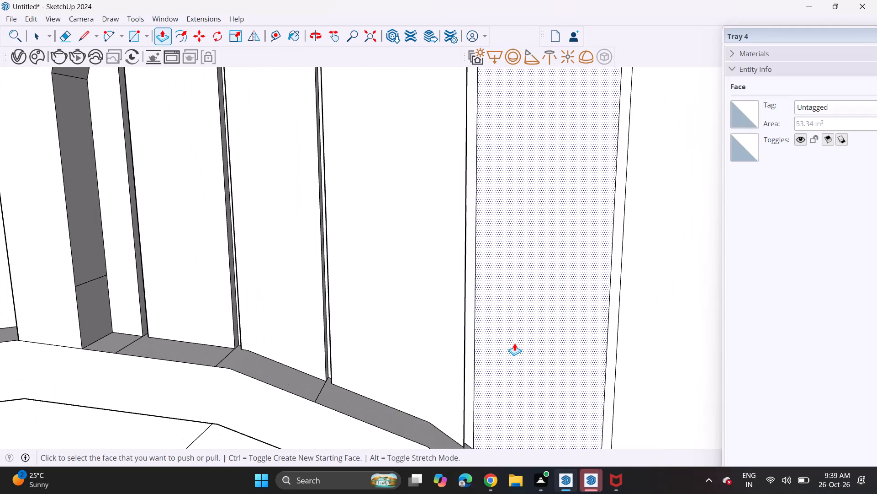
double_click(514, 343)
left_click(446, 330)
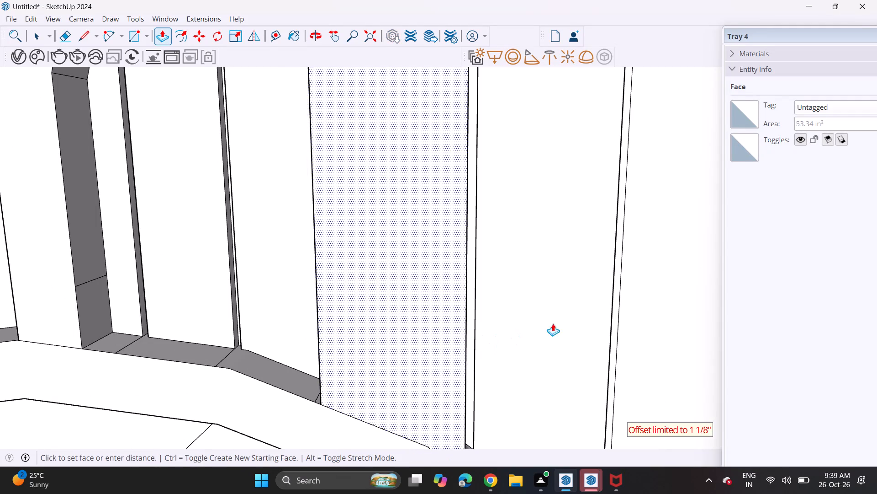
left_click(478, 328)
middle_click_drag(477, 319, 588, 306)
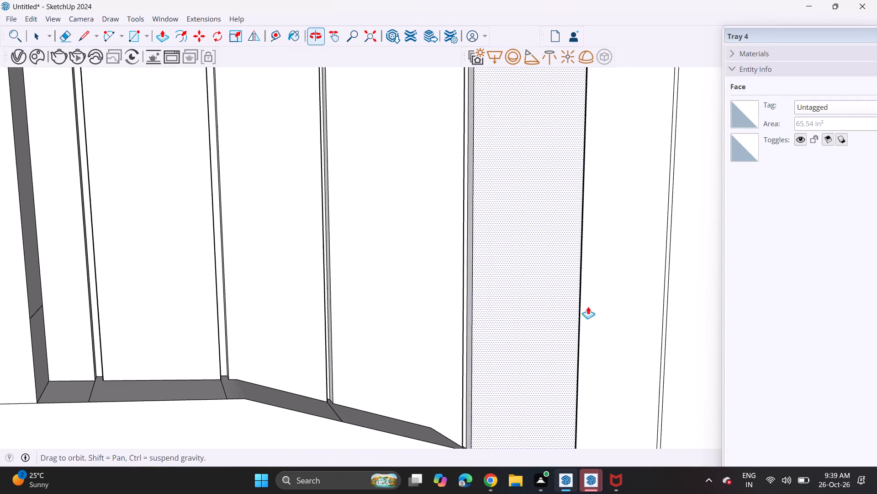
middle_click_drag(588, 306, 588, 306)
double_click(605, 320)
left_click(567, 321)
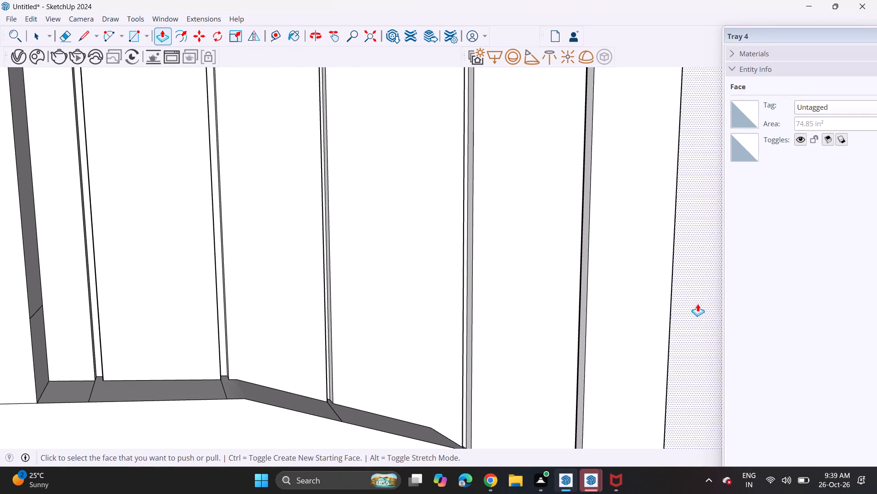
double_click(701, 302)
Push/Pull the remaining flute panels outward by the same depth, up to the taller arch's right inner edge.
middle_click_drag(668, 303, 118, 304, "shift")
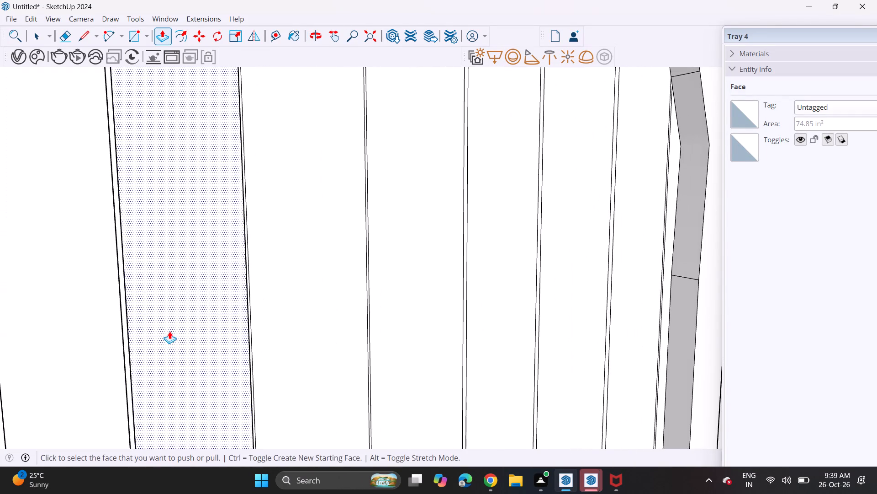
double_click(173, 332)
double_click(298, 321)
double_click(395, 316)
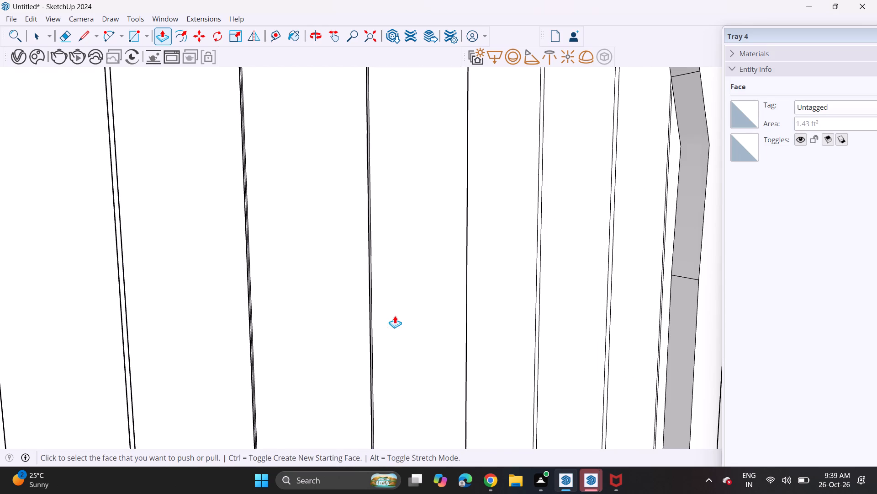
double_click(500, 314)
double_click(569, 308)
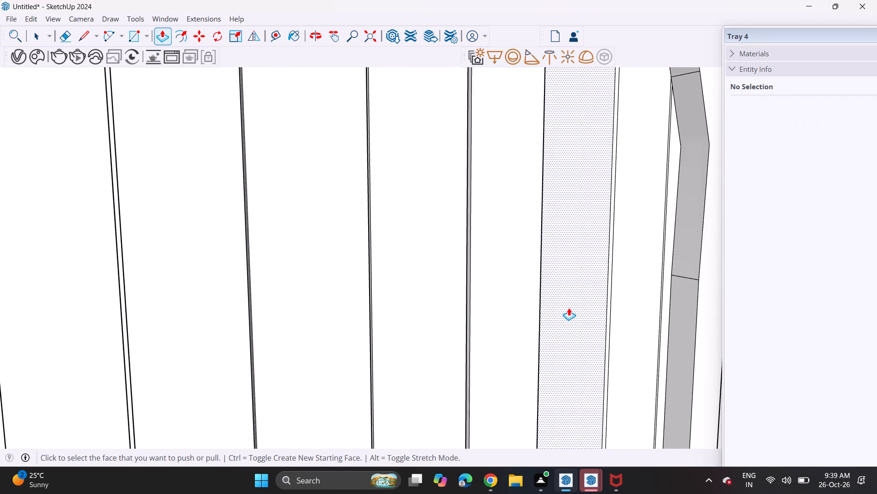
double_click(624, 298)
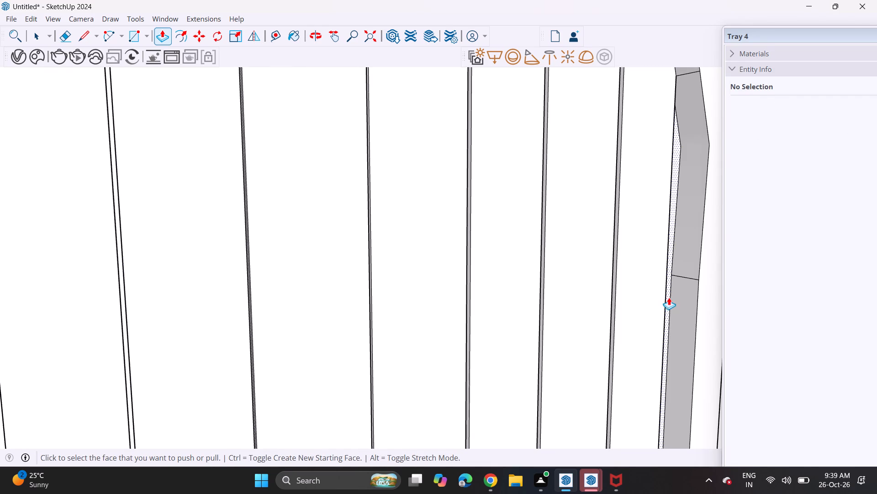
double_click(669, 298)
Push/Pull the six closely spaced vertical wall strips left of the shorter arch outward by the same depth.
middle_click_drag(635, 290, 533, 265)
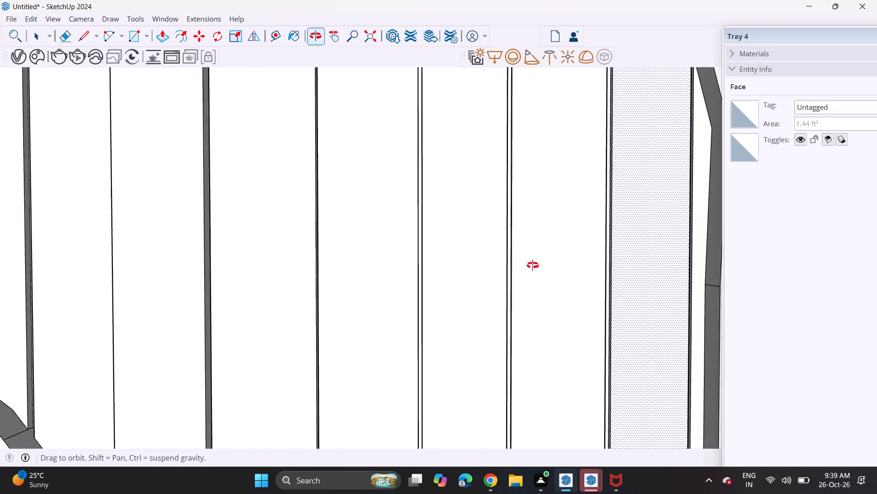
middle_click_drag(533, 265, 545, 263)
scroll(524, 262, "down", 6)
middle_click_drag(508, 336, 505, 328)
scroll(505, 328, "down", 7)
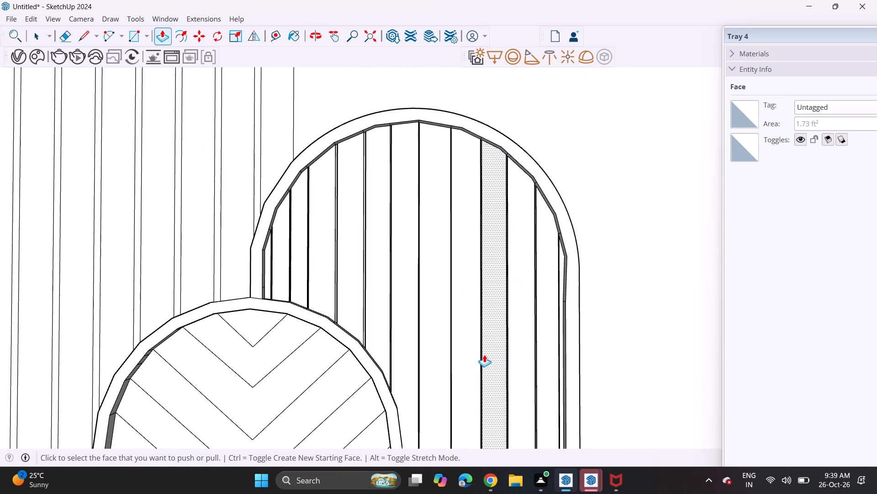
middle_click_drag(480, 346, 489, 254, "shift")
scroll(503, 296, "down", 6)
middle_click_drag(486, 360, 468, 267)
scroll(468, 273, "down", 4)
middle_click_drag(470, 342, 463, 274)
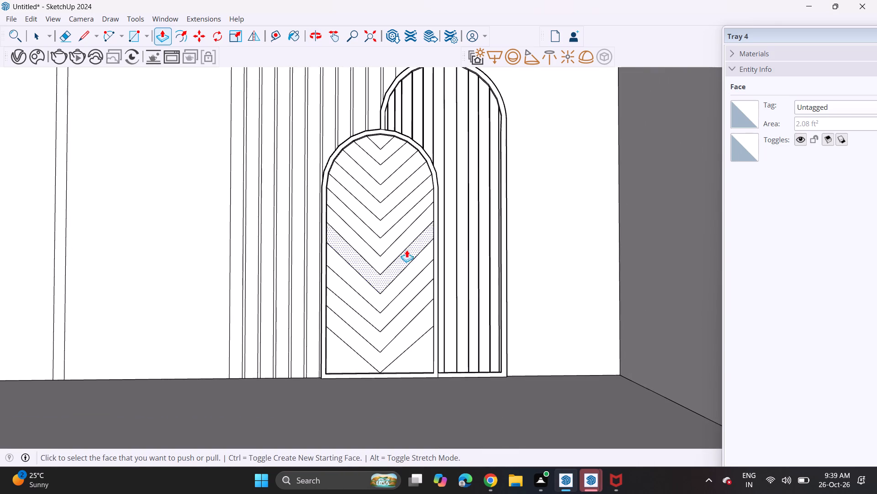
middle_click_drag(278, 345, 259, 371)
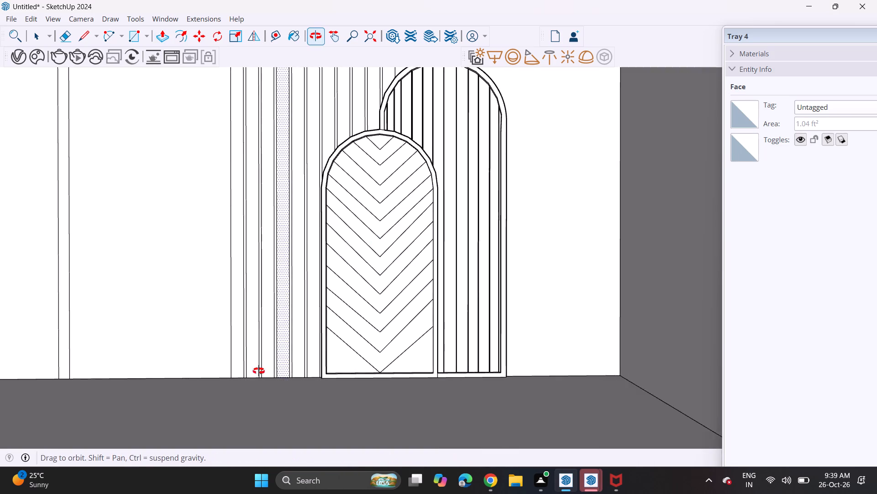
middle_click_drag(259, 371, 237, 393)
scroll(243, 370, "up", 10)
left_click(254, 351)
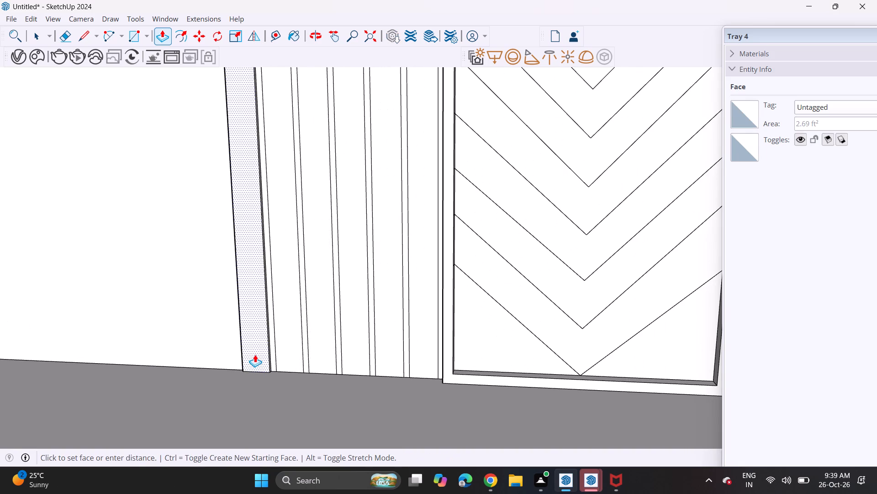
left_click(255, 354)
double_click(296, 364)
double_click(328, 363)
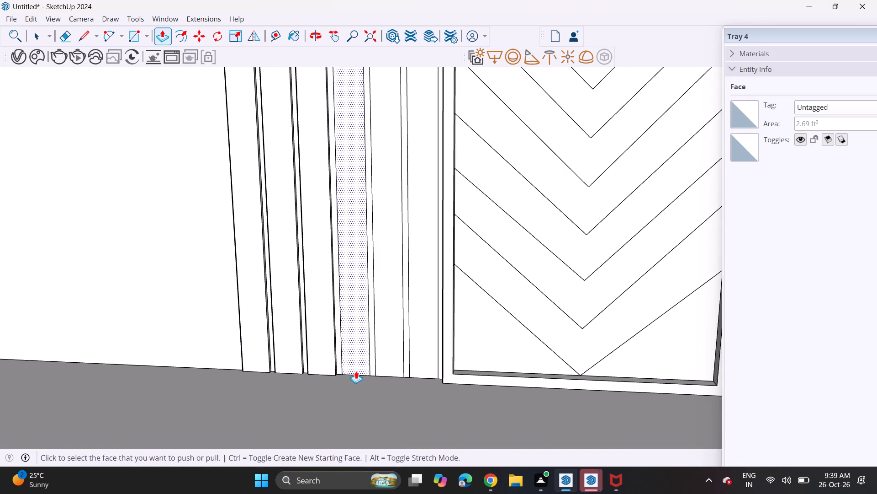
left_click(356, 371)
left_click(356, 371)
double_click(387, 368)
double_click(425, 368)
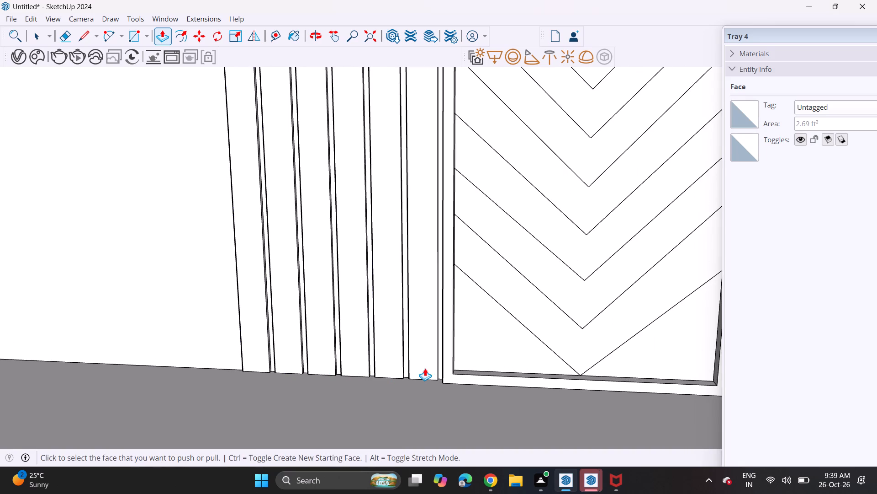
Push/Pull the two isolated narrow vertical strips near the back wall's left end outward by the same depth.
scroll(419, 363, "down", 1)
scroll(419, 363, "up", 1)
scroll(419, 363, "down", 9)
scroll(119, 333, "up", 2)
scroll(116, 331, "down", 1)
scroll(116, 331, "up", 2)
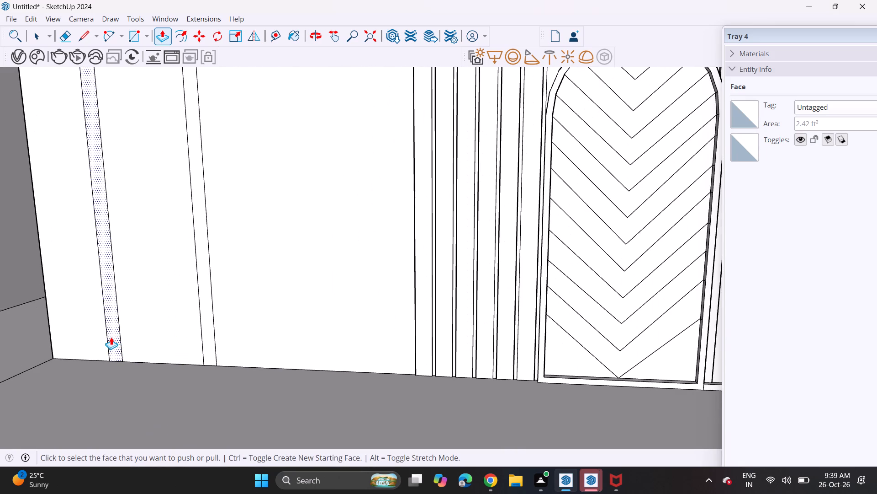
double_click(111, 337)
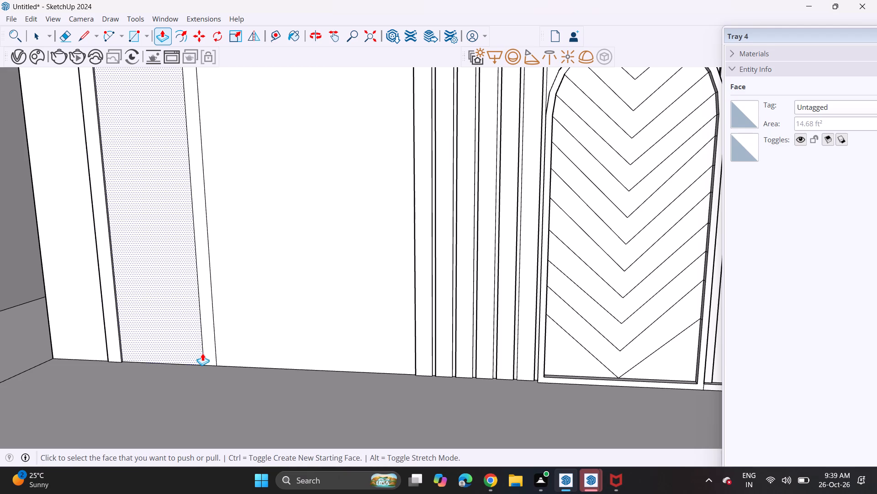
double_click(206, 355)
Draw a V of two lines just above and parallel to the topmost chevron, ending on the shorter arch's inner edge.
scroll(203, 355, "down", 4)
scroll(204, 359, "up", 1)
scroll(205, 360, "down", 7)
middle_click_drag(283, 359, 314, 311)
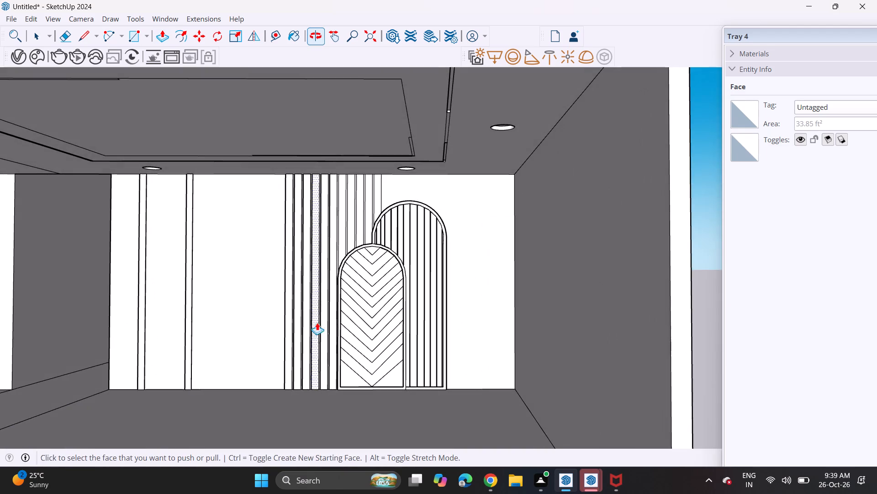
scroll(314, 333, "up", 1)
middle_click_drag(314, 333, 383, 317, "shift")
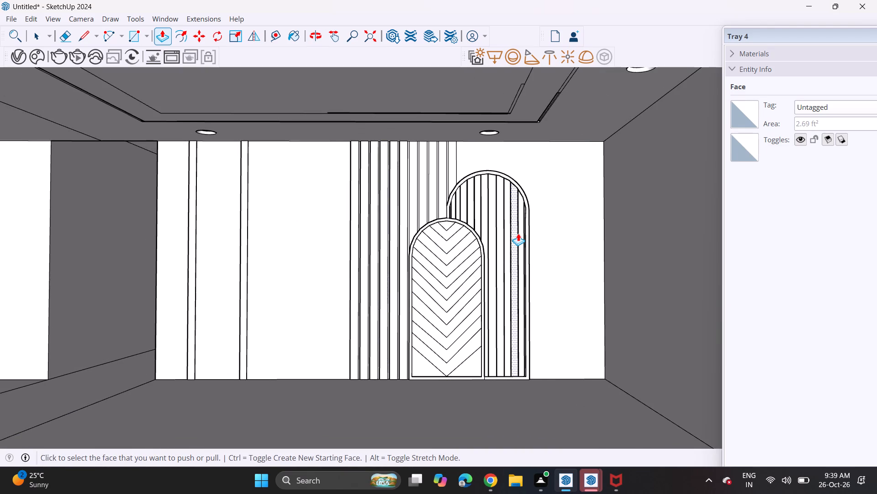
scroll(451, 234, "up", 5)
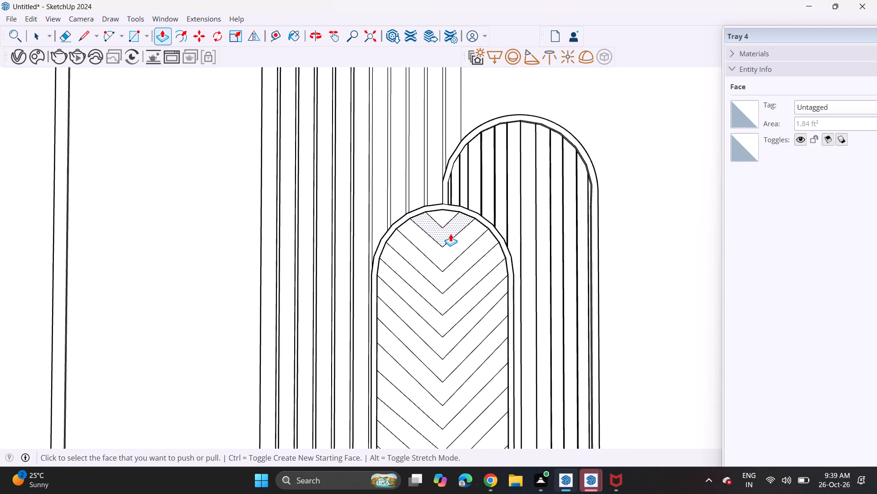
scroll(450, 234, "up", 6)
scroll(450, 234, "down", 2)
scroll(450, 234, "up", 11)
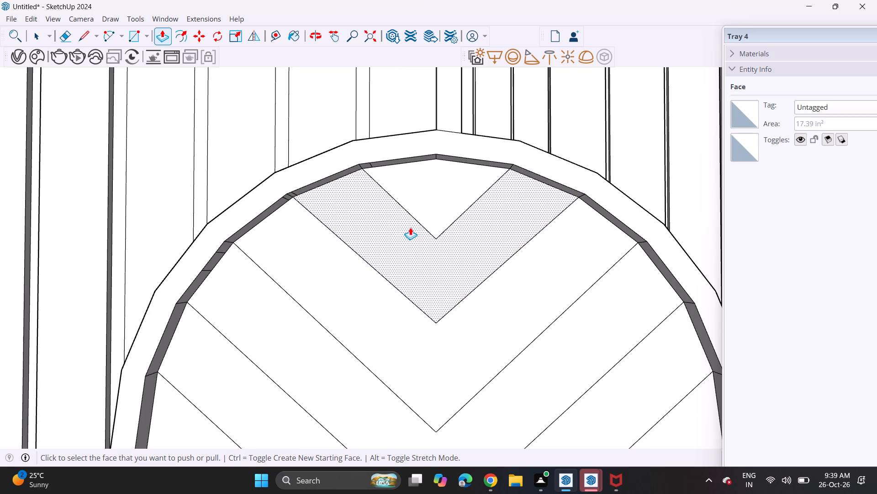
scroll(402, 223, "up", 4)
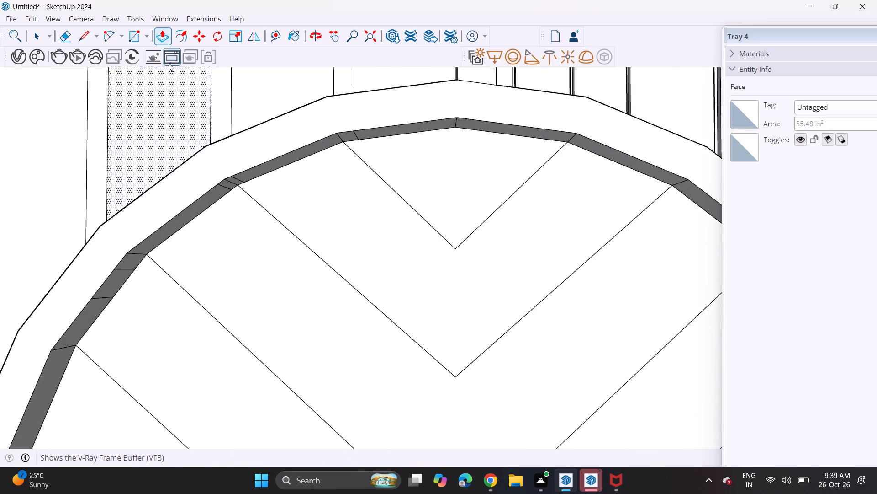
left_click(79, 38)
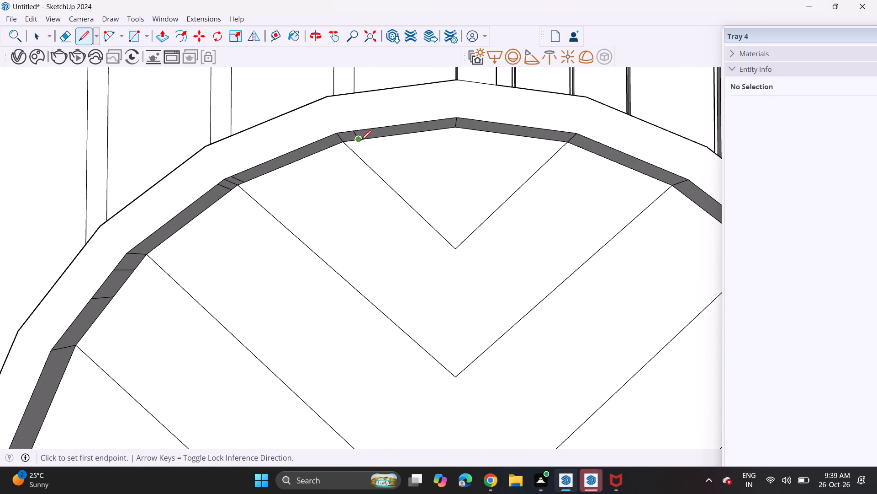
left_click(361, 140)
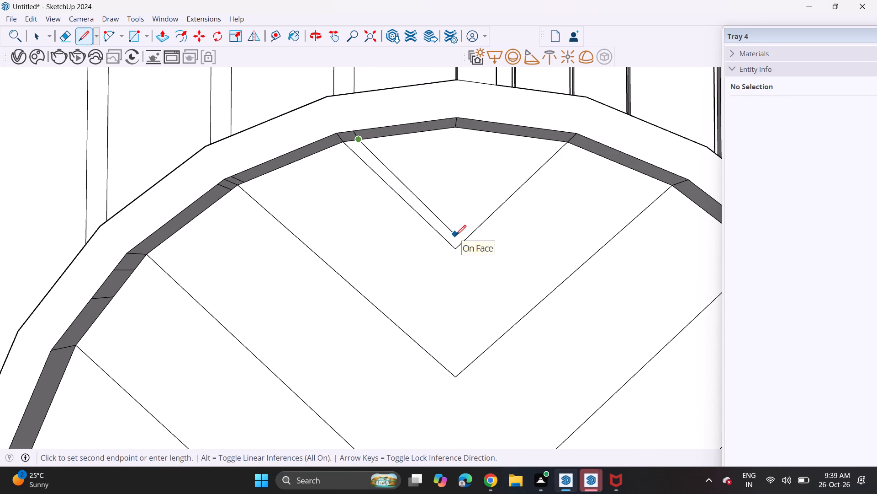
left_click(454, 236)
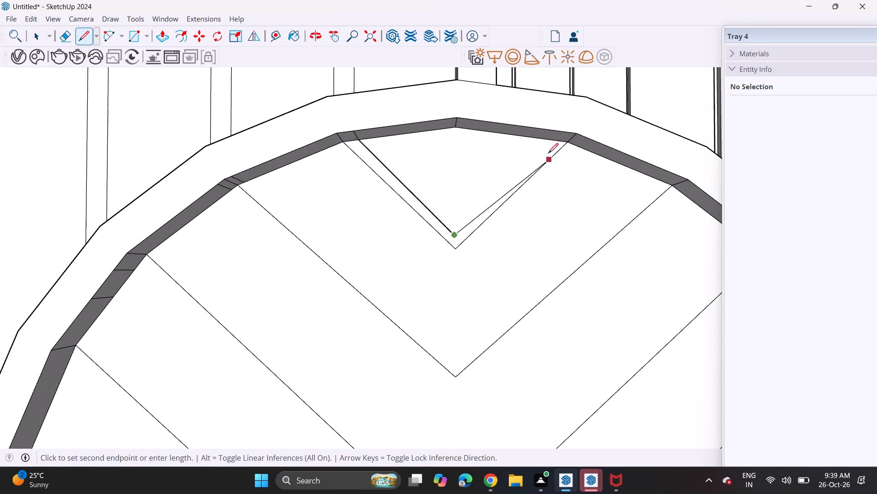
left_click(556, 141)
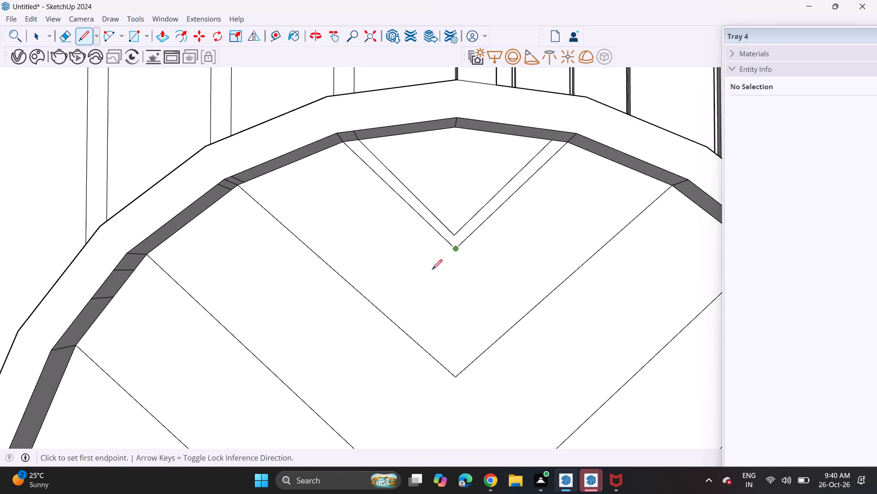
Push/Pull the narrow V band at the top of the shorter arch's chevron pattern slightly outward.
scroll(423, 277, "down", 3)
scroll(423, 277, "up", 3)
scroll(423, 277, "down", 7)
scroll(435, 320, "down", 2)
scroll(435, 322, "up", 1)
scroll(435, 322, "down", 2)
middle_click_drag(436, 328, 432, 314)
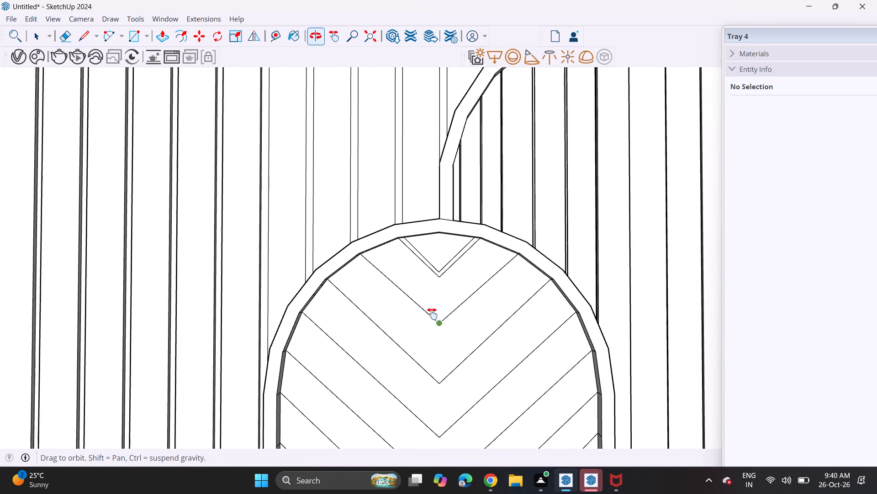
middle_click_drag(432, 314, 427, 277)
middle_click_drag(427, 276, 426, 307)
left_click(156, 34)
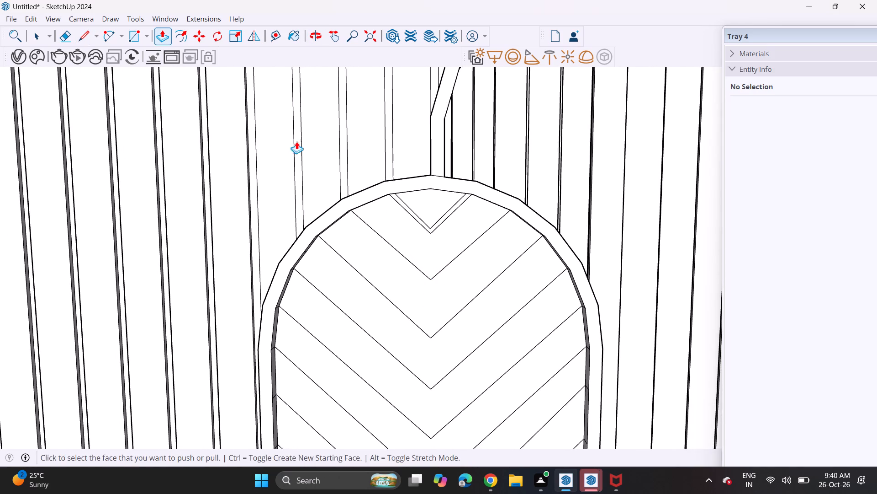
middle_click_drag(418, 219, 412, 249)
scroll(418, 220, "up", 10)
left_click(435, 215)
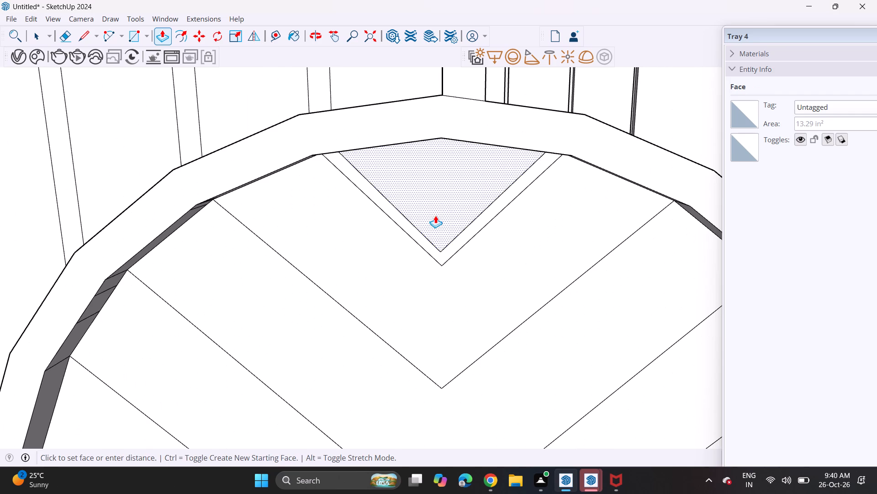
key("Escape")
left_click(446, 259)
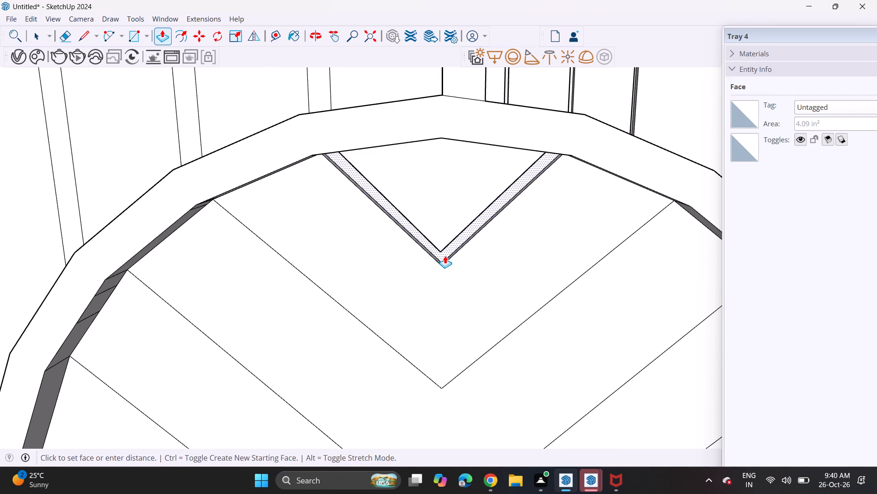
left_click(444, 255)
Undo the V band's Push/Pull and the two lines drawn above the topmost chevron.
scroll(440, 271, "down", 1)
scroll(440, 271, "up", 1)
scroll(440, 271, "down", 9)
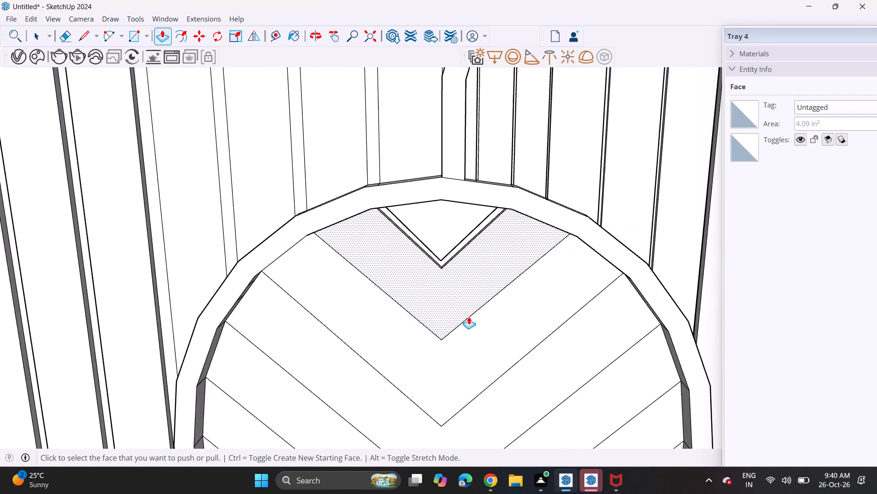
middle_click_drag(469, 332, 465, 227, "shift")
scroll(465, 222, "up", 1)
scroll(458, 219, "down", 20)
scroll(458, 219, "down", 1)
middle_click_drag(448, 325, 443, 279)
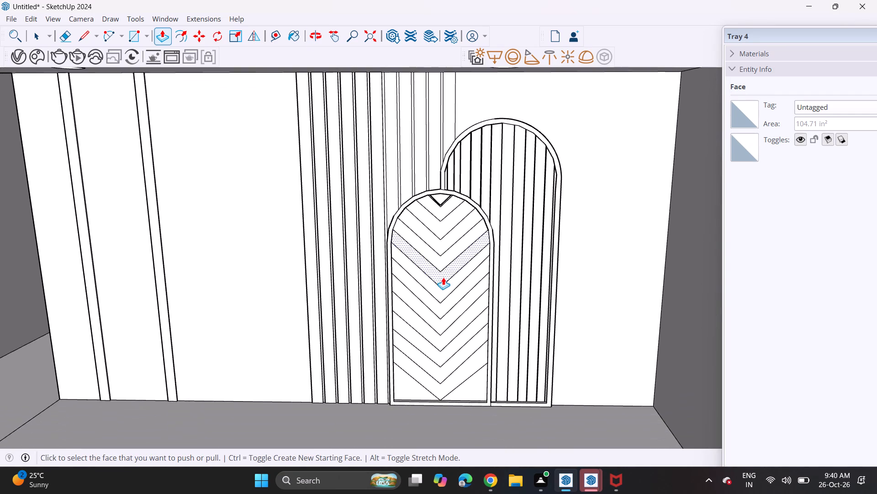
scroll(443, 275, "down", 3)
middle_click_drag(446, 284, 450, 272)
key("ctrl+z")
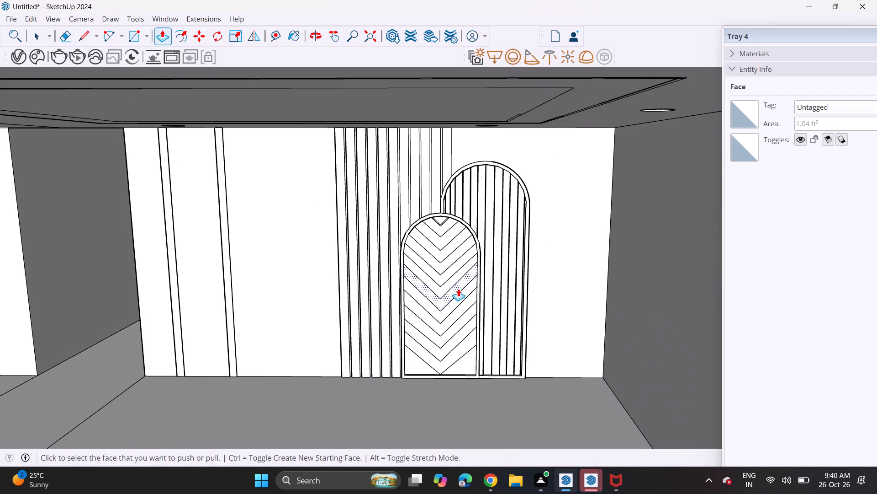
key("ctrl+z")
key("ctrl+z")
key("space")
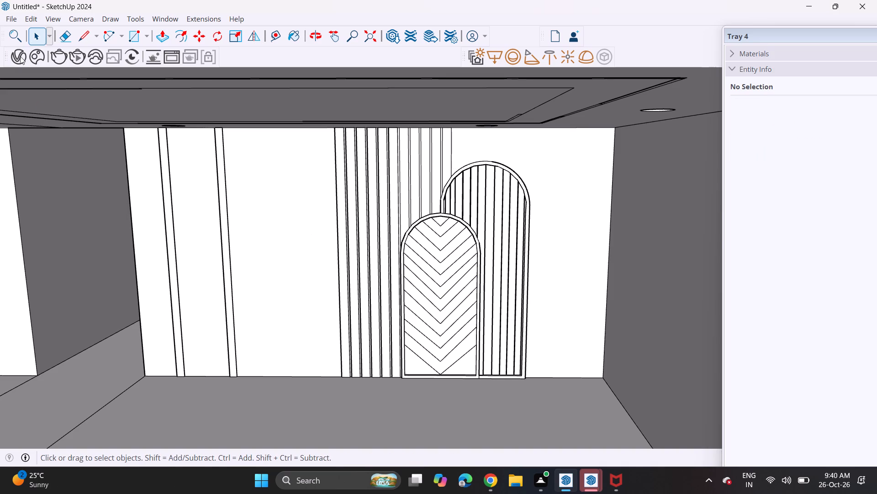
Draw a narrow full-height rectangle on the back wall, from ceiling edge to floor edge, along the taller arch's right side.
left_click(135, 39)
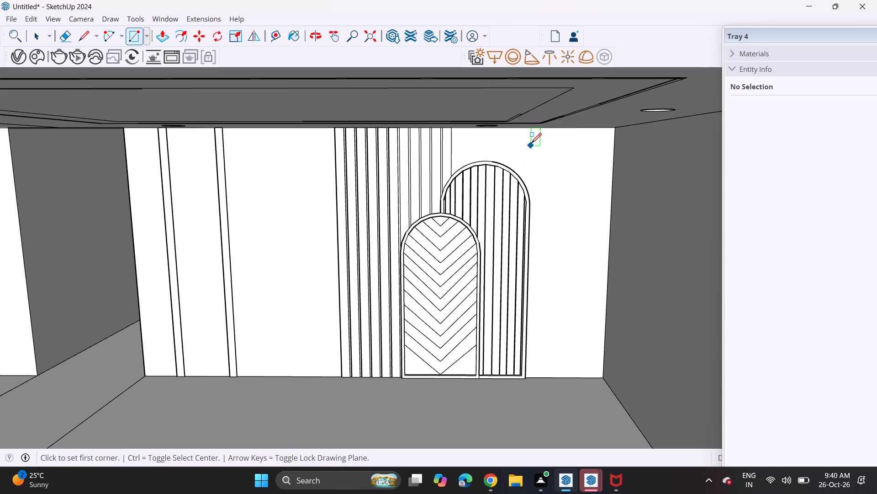
left_click(527, 130)
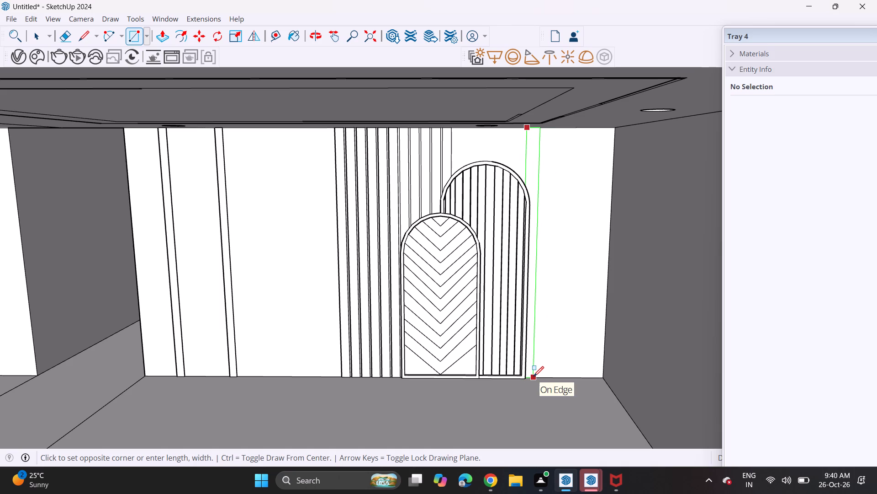
middle_click_drag(530, 376, 502, 371)
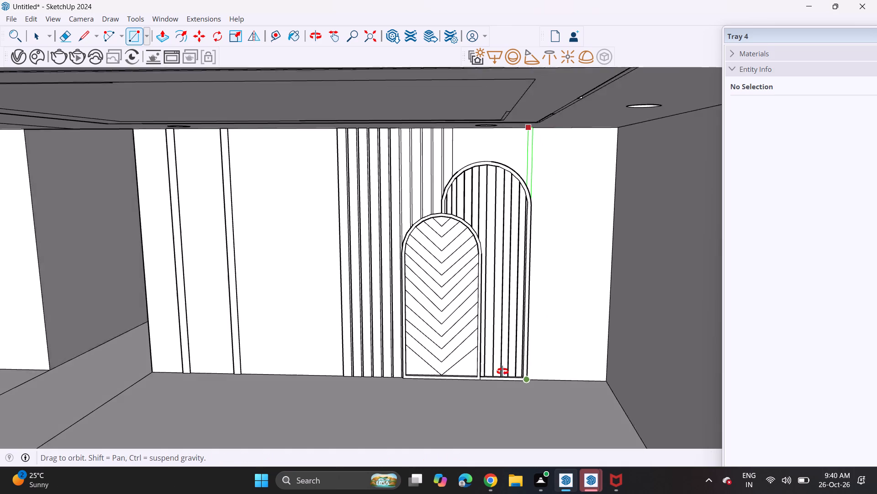
middle_click_drag(502, 371, 523, 376)
scroll(523, 376, "up", 5)
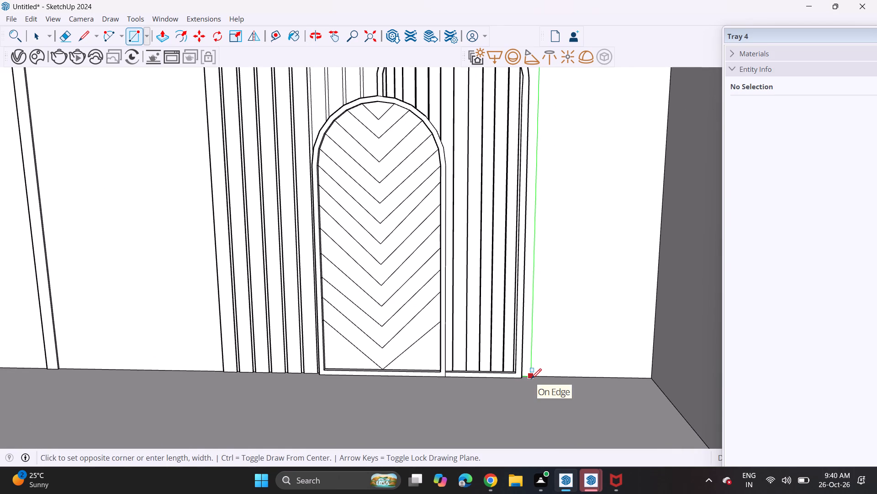
left_click(531, 379)
Draw a second narrow ceiling-to-floor rectangle on the back wall, leaving a slim gap to the right of the first.
scroll(529, 338, "down", 4)
scroll(525, 338, "up", 1)
scroll(523, 338, "down", 2)
middle_click_drag(539, 302, 514, 298, "shift")
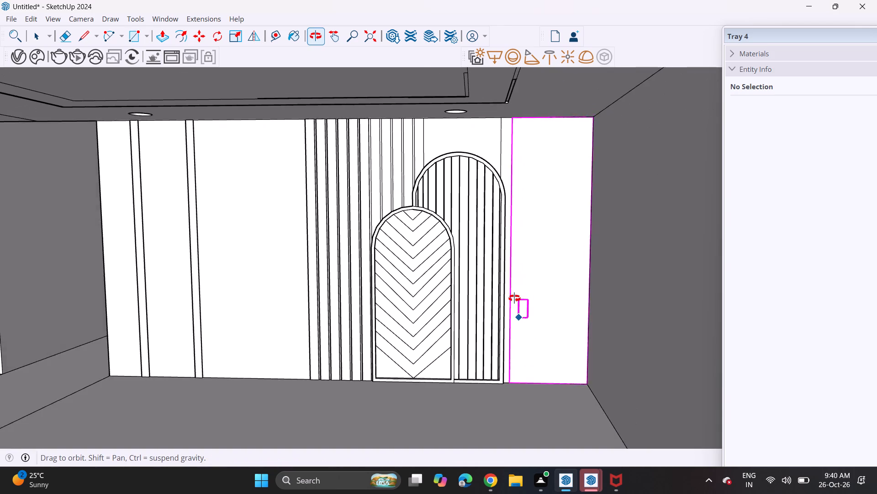
middle_click_drag(514, 298, 509, 283, "shift")
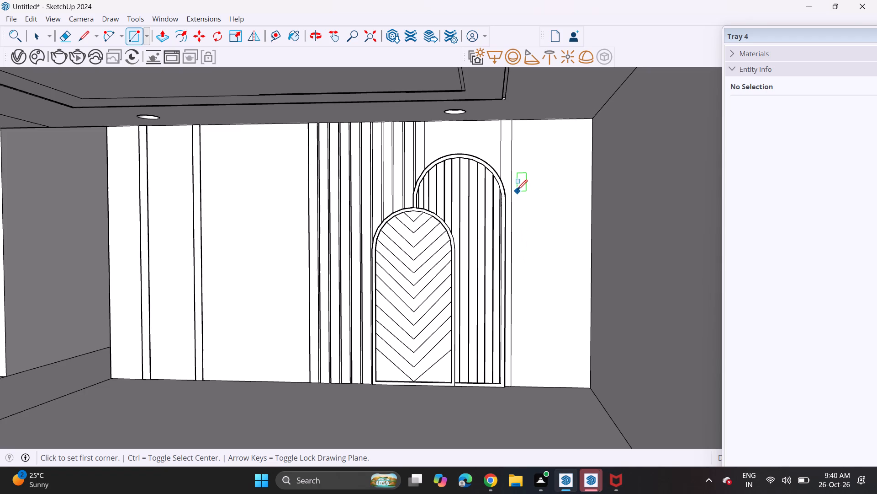
scroll(516, 185, "up", 5)
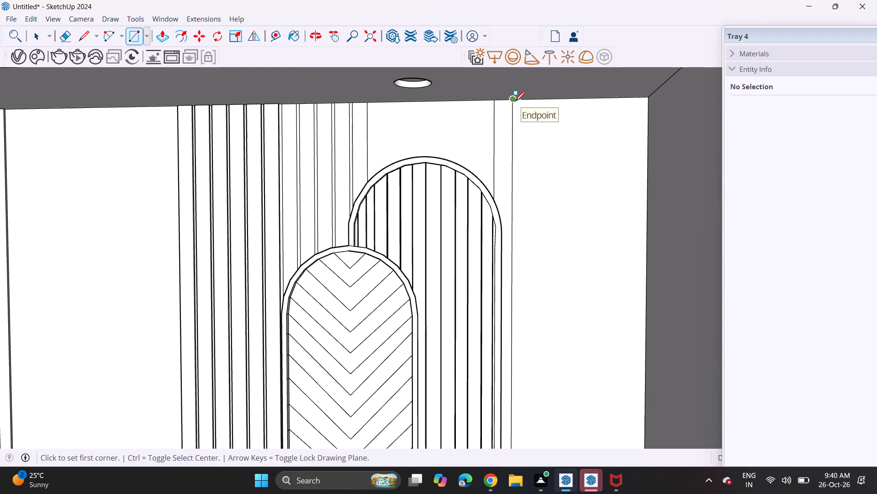
scroll(519, 102, "up", 3)
scroll(519, 102, "down", 1)
scroll(519, 102, "up", 3)
scroll(519, 102, "down", 2)
scroll(519, 102, "up", 4)
scroll(519, 102, "down", 1)
scroll(512, 98, "up", 6)
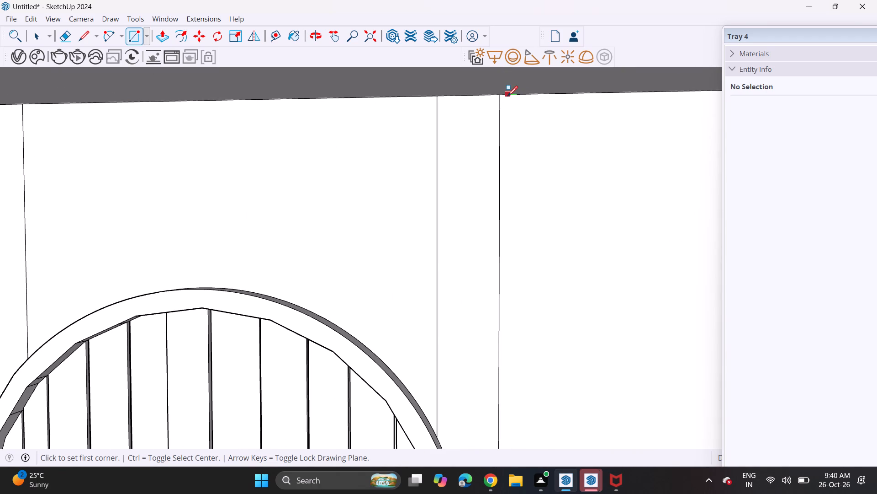
left_click(507, 96)
scroll(526, 263, "down", 2)
scroll(525, 273, "up", 1)
scroll(524, 275, "down", 3)
middle_click_drag(533, 360, 491, 182, "shift")
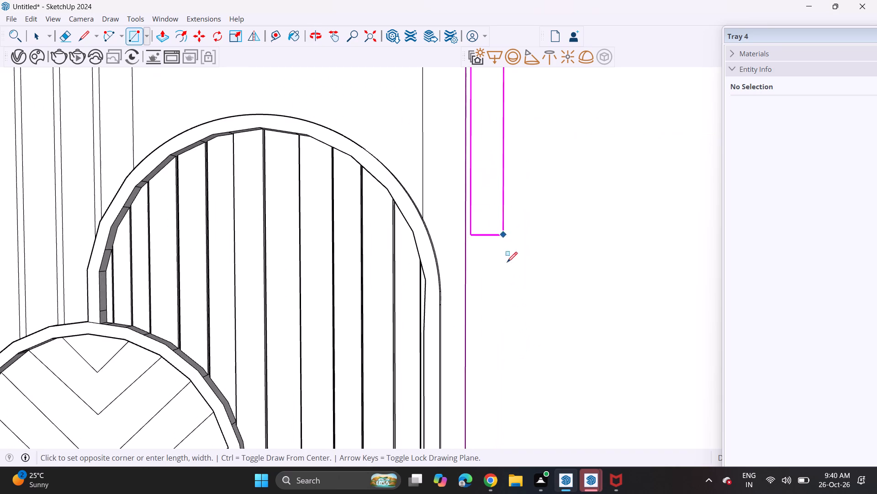
scroll(515, 362, "down", 4)
middle_click_drag(518, 406, 456, 139)
middle_click_drag(469, 401, 467, 231)
scroll(467, 228, "up", 1, "shift")
scroll(466, 255, "down", 7)
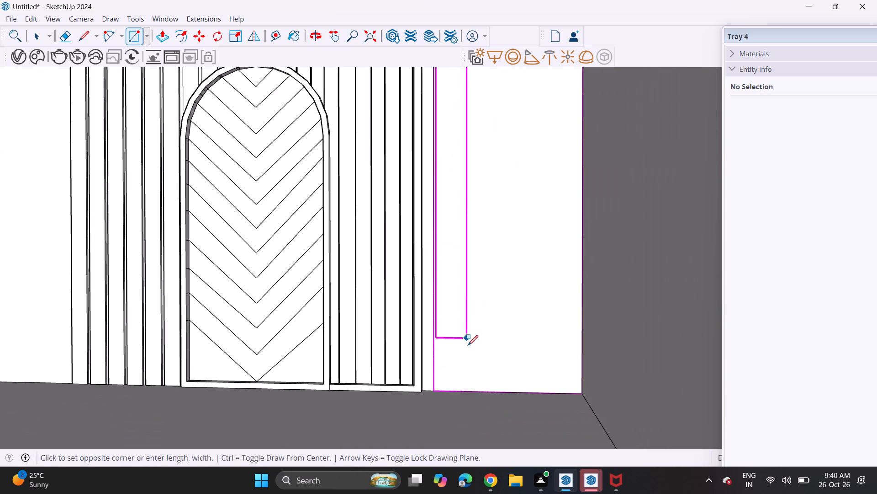
middle_click_drag(464, 375, 460, 395)
scroll(455, 394, "up", 7)
scroll(455, 394, "down", 1)
scroll(455, 394, "up", 1)
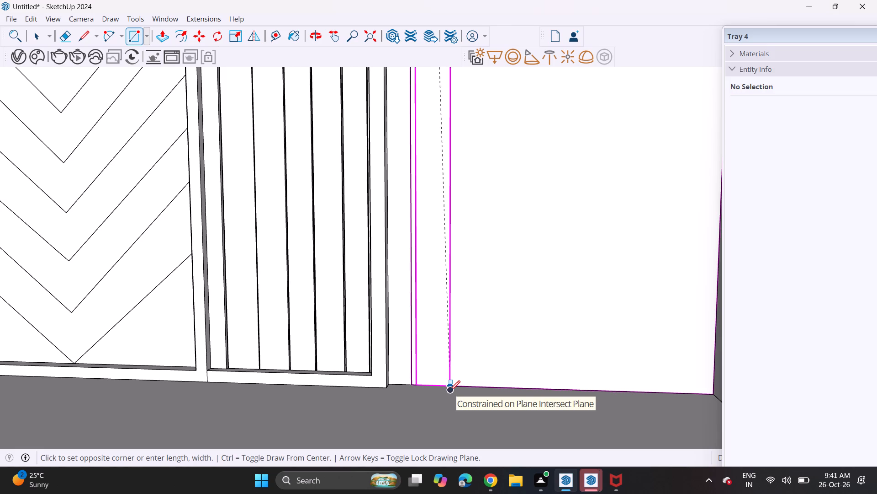
left_click(450, 391)
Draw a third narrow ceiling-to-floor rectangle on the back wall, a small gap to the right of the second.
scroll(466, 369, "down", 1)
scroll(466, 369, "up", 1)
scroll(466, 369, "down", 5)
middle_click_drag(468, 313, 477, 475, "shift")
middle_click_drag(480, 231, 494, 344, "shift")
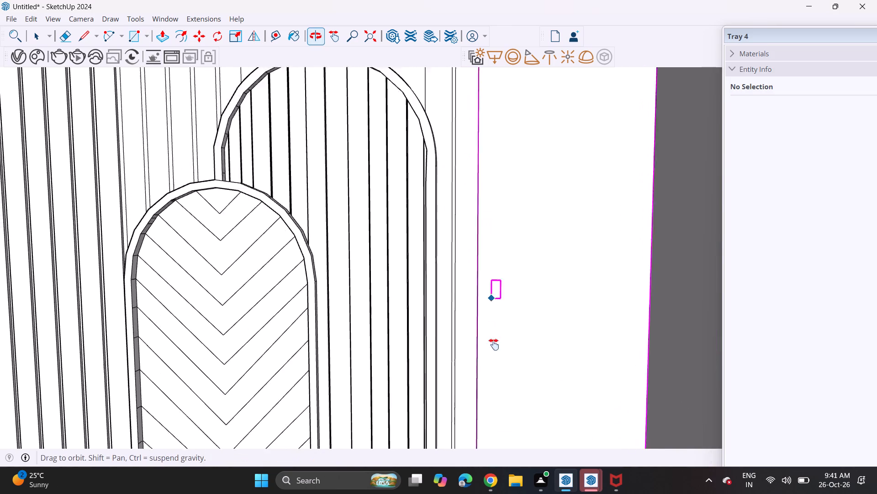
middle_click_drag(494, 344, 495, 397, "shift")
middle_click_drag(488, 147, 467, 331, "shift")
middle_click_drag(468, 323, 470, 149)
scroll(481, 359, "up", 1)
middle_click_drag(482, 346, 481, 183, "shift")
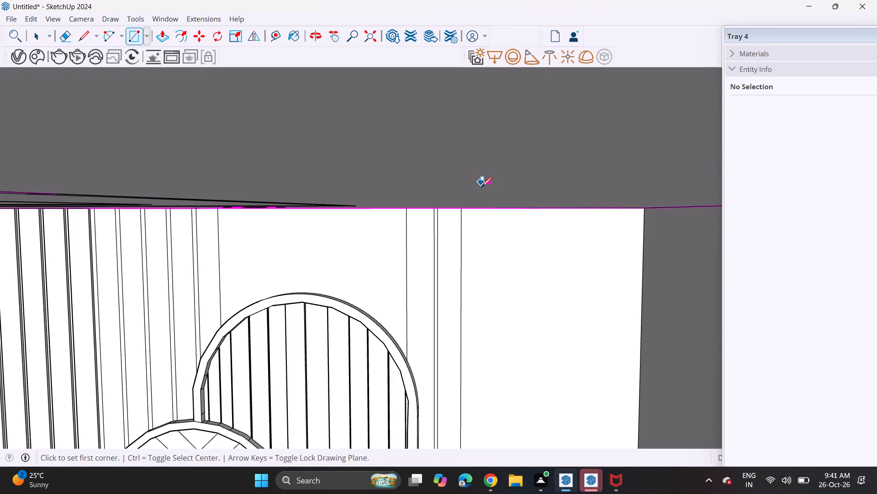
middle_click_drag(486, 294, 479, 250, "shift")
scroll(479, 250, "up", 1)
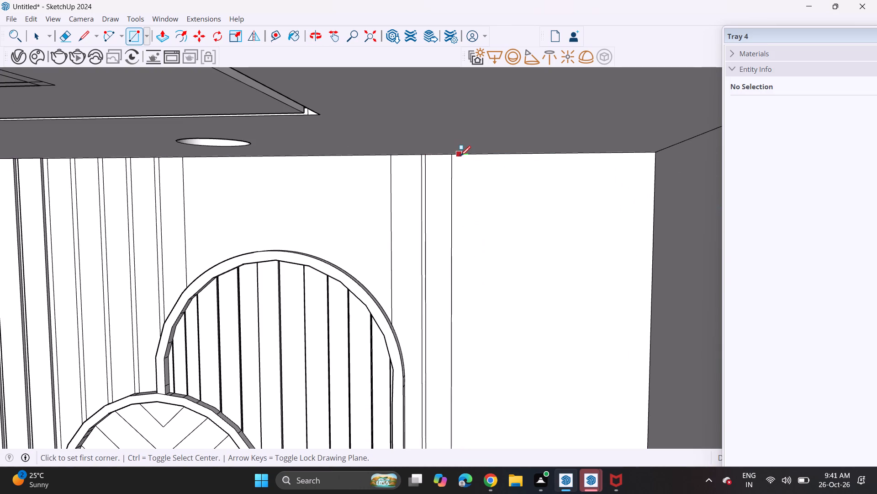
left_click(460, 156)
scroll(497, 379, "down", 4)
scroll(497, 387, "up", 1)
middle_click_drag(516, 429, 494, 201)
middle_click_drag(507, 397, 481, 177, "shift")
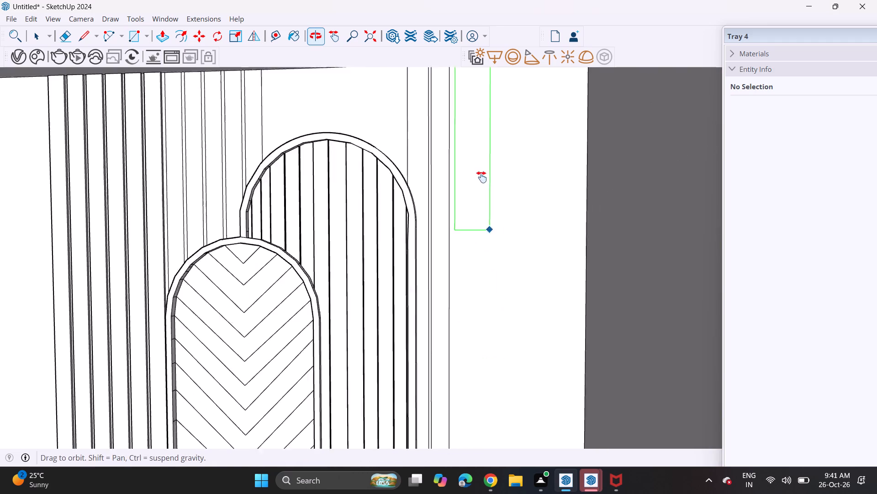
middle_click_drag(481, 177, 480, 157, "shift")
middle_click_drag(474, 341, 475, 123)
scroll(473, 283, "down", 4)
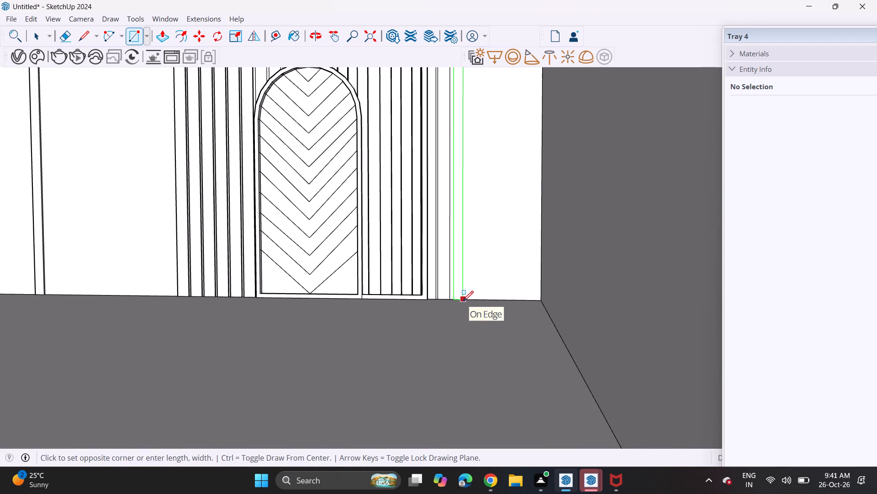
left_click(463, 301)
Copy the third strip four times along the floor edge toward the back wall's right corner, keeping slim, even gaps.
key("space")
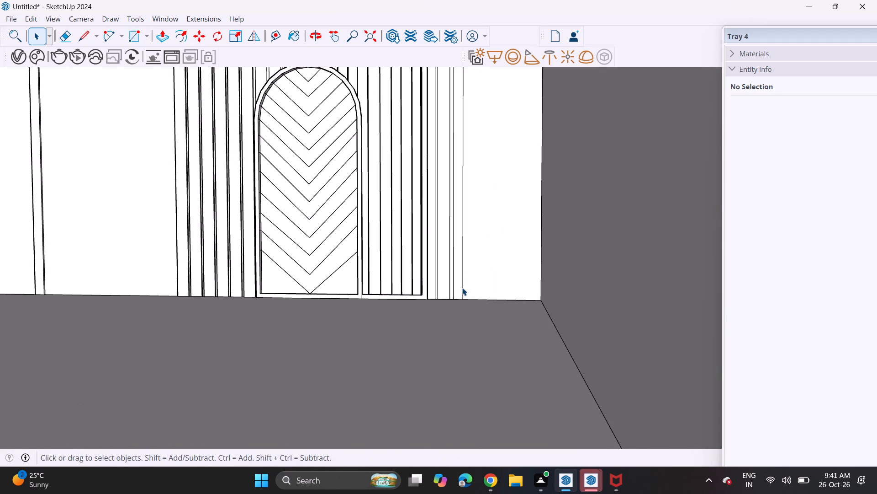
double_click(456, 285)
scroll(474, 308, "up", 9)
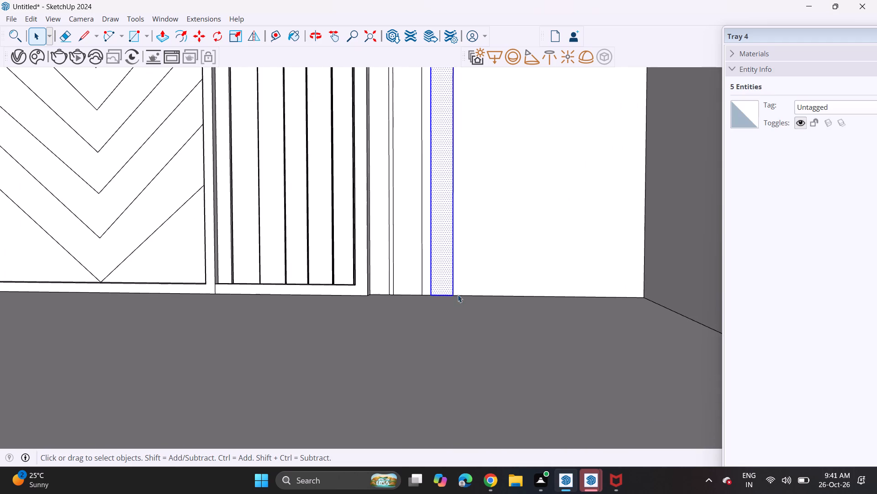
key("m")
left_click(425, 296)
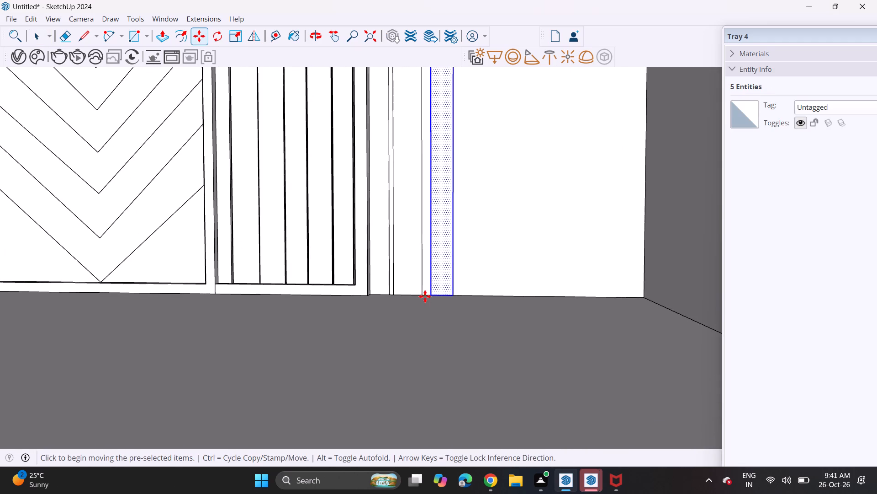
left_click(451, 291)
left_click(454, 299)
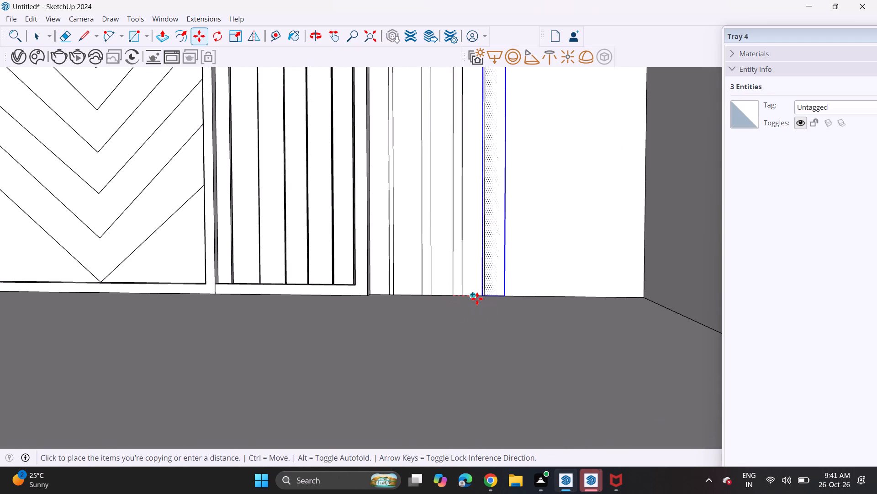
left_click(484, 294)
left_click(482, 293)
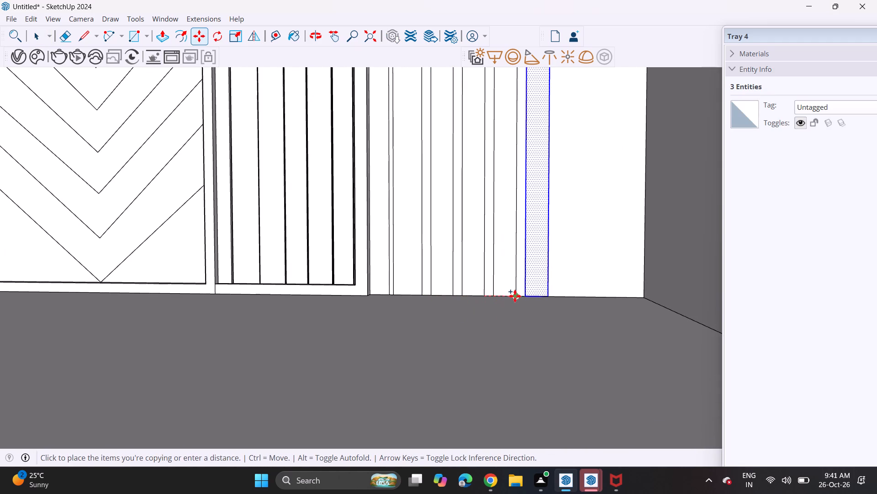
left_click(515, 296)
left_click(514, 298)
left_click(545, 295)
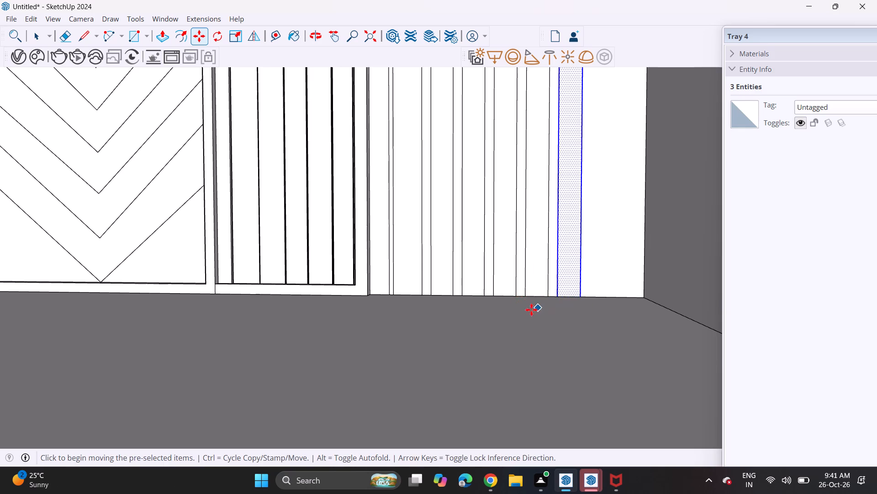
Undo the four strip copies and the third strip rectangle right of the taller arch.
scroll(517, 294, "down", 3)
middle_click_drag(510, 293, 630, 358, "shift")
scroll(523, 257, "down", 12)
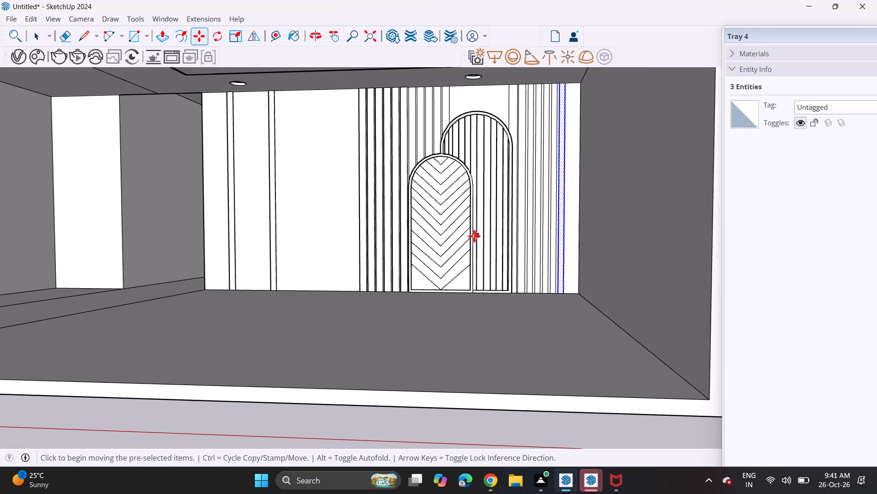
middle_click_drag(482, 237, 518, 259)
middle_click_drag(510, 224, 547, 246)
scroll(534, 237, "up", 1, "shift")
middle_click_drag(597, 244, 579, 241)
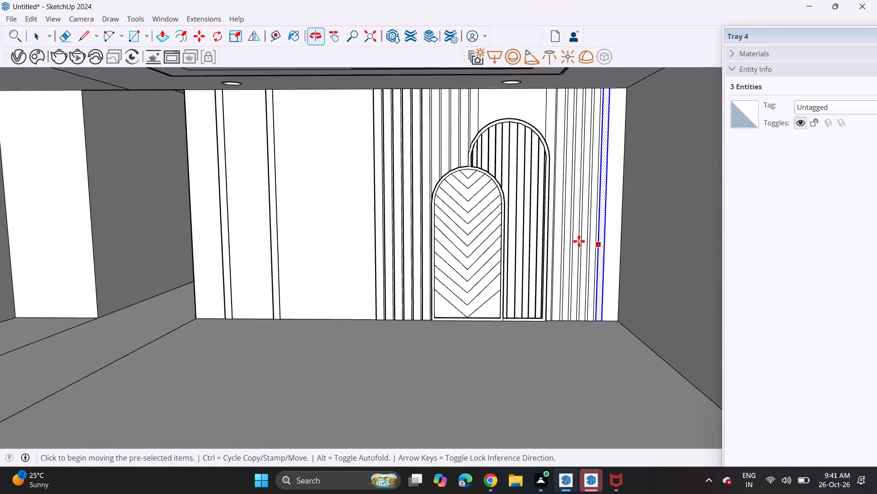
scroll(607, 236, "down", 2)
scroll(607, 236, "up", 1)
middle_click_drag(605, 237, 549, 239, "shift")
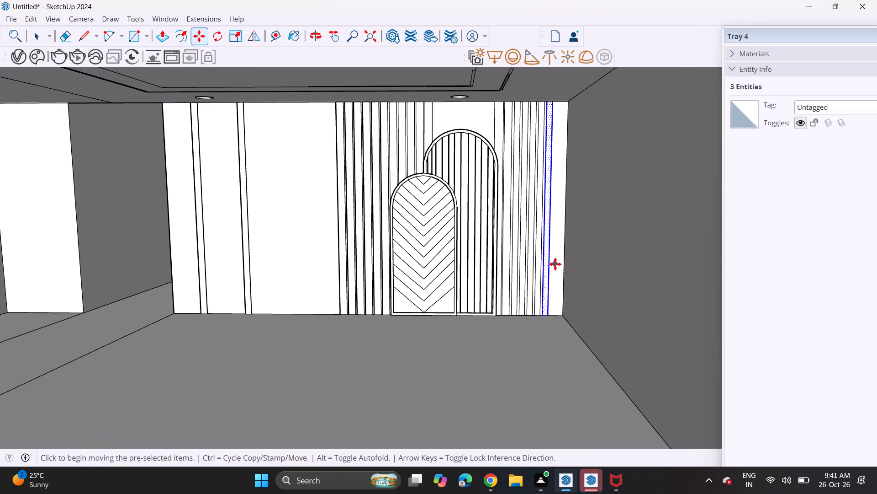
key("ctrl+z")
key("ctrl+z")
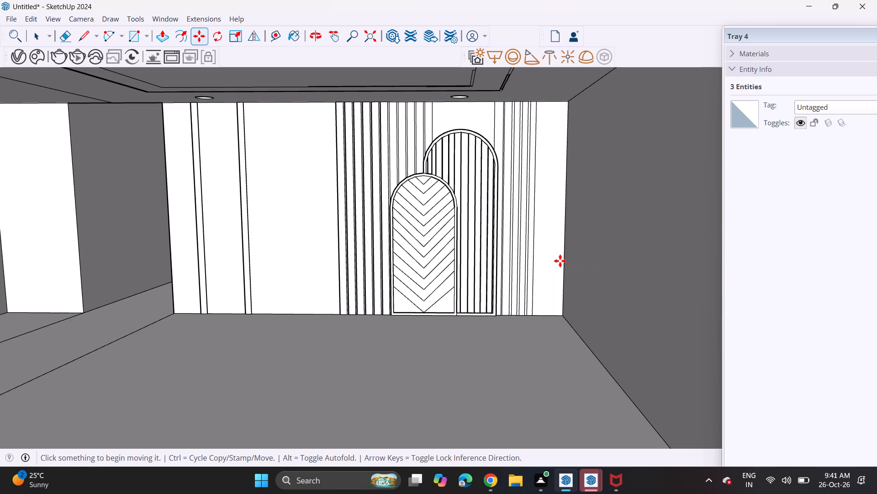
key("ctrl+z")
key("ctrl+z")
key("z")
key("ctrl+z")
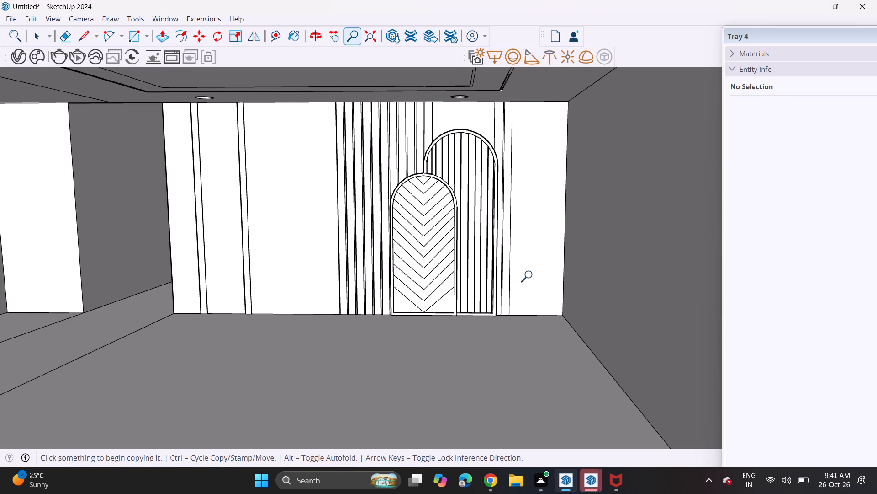
Draw a narrow ceiling-to-floor rectangle on the back wall, a slim gap to the right of the second strip beside the taller arch.
key("space")
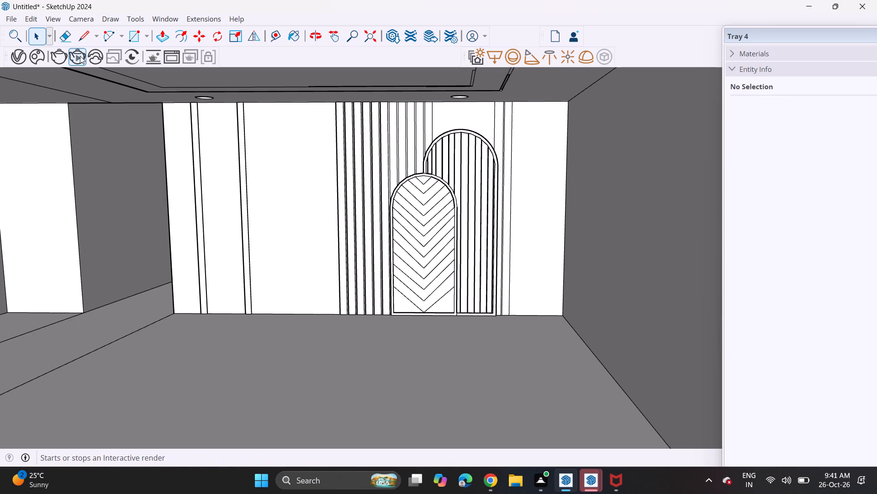
left_click(134, 40)
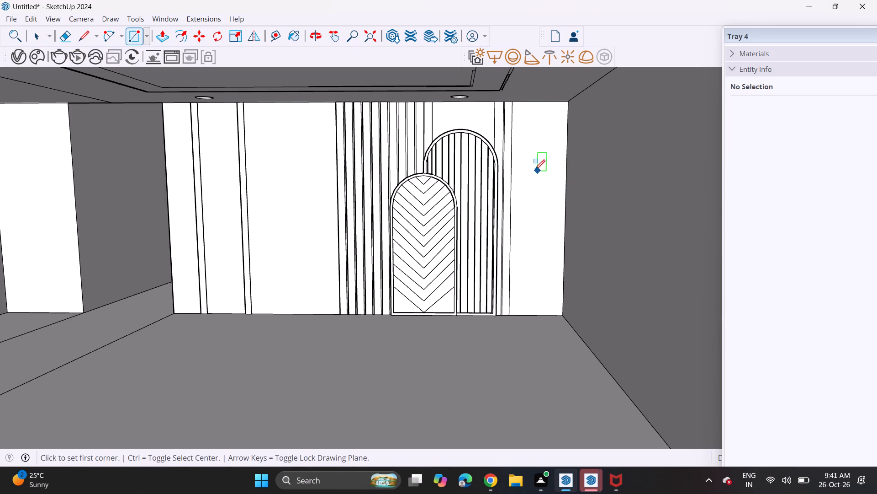
scroll(517, 108, "up", 18)
scroll(505, 101, "up", 7)
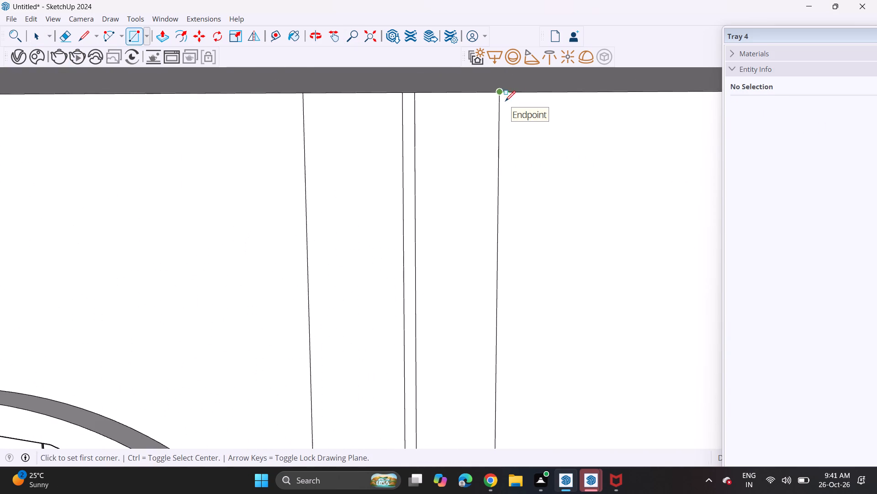
left_click(507, 94)
scroll(522, 235, "down", 7)
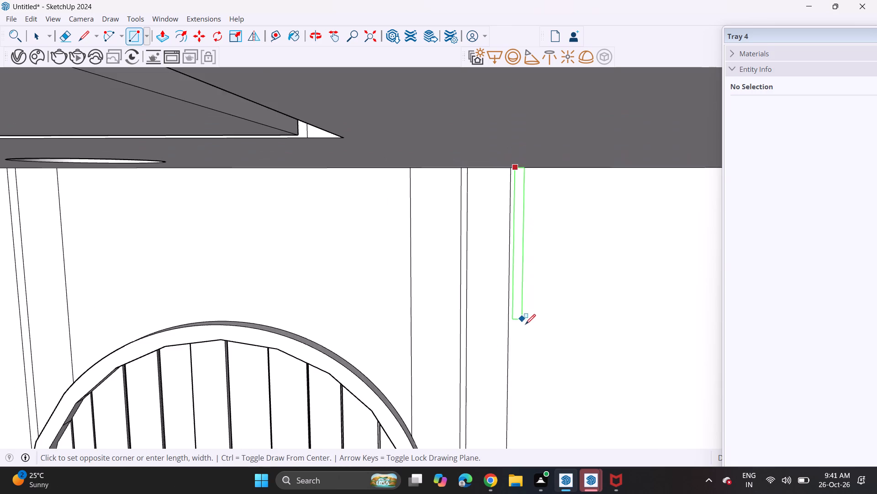
scroll(527, 325, "up", 1)
middle_click_drag(527, 325, 501, 170, "shift")
scroll(501, 166, "up", 1, "shift")
scroll(501, 207, "down", 12)
middle_click_drag(526, 344, 513, 269, "shift")
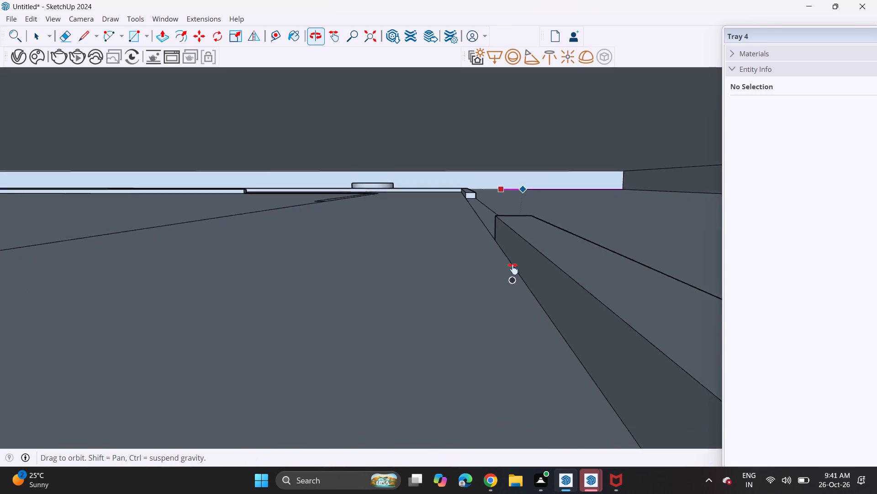
middle_click_drag(513, 269, 500, 188, "shift")
middle_click_drag(517, 349, 475, 166, "shift")
middle_click_drag(512, 403, 470, 165)
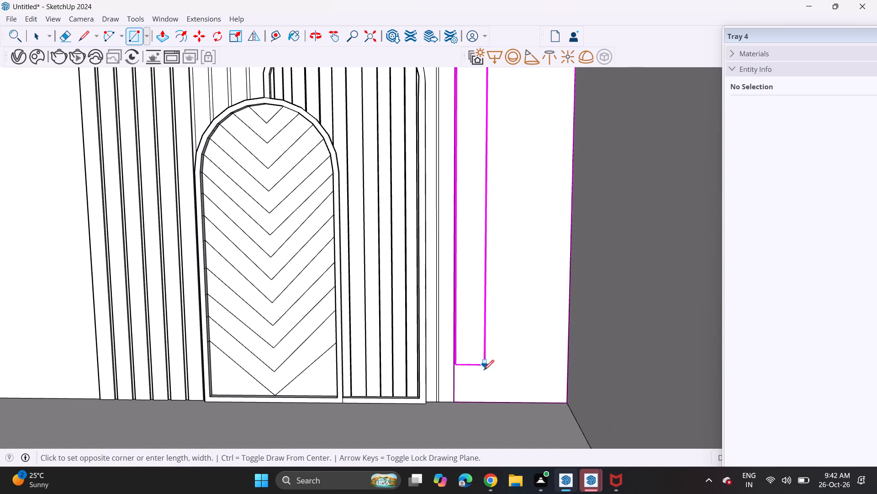
scroll(482, 384, "up", 6)
left_click(448, 412)
Copy the new narrow strip six times along the floor edge toward the back wall's right corner, keeping slim, even gaps.
scroll(465, 340, "down", 4)
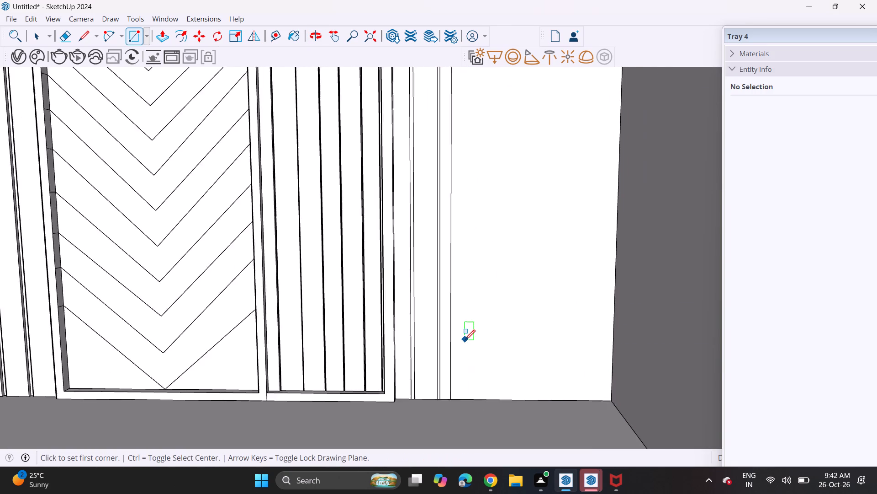
middle_click_drag(461, 334, 510, 366)
scroll(507, 364, "down", 3)
middle_click_drag(500, 339, 509, 341)
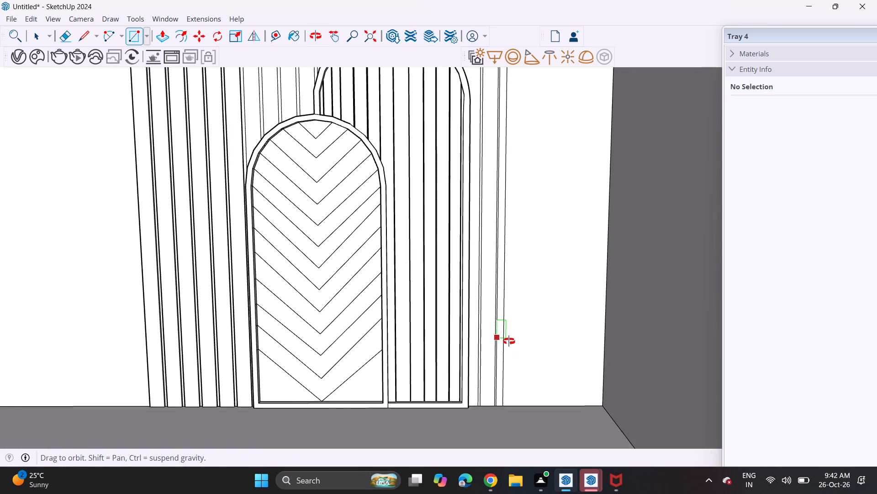
middle_click_drag(509, 341, 515, 346)
key("space")
double_click(501, 332)
scroll(505, 377, "up", 4)
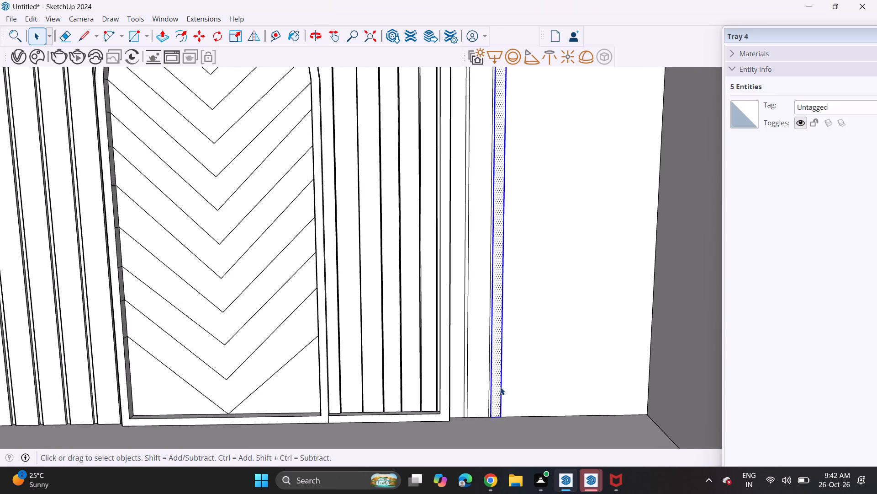
scroll(497, 409, "up", 1)
key("m")
scroll(488, 422, "up", 2)
scroll(488, 422, "down", 2)
scroll(488, 422, "up", 4)
scroll(488, 422, "down", 1)
scroll(488, 422, "up", 6)
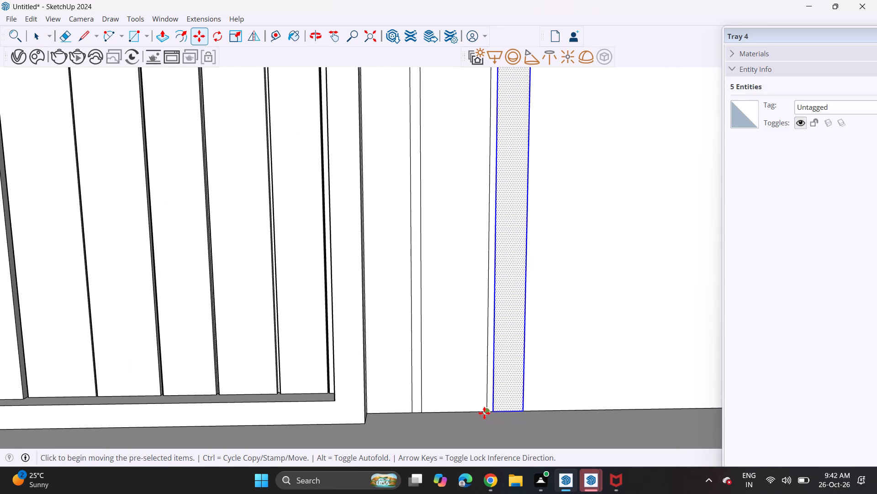
left_click(484, 413)
left_click(523, 412)
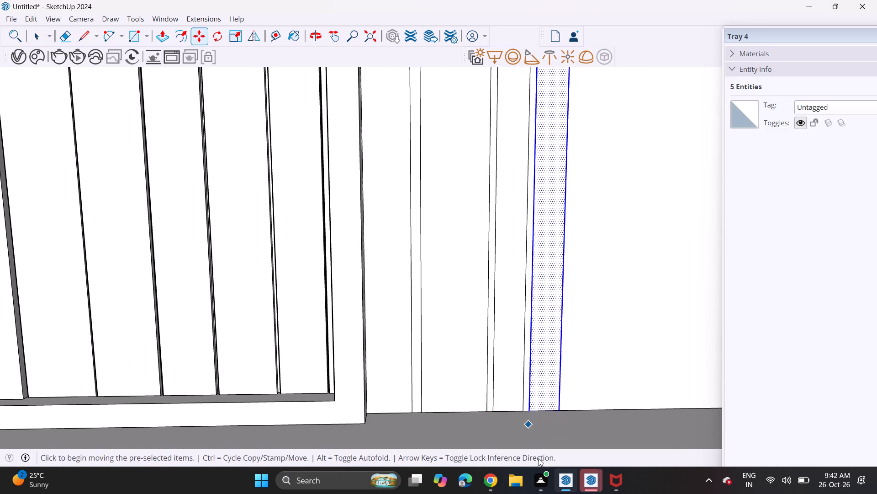
left_click(519, 409)
left_click(557, 411)
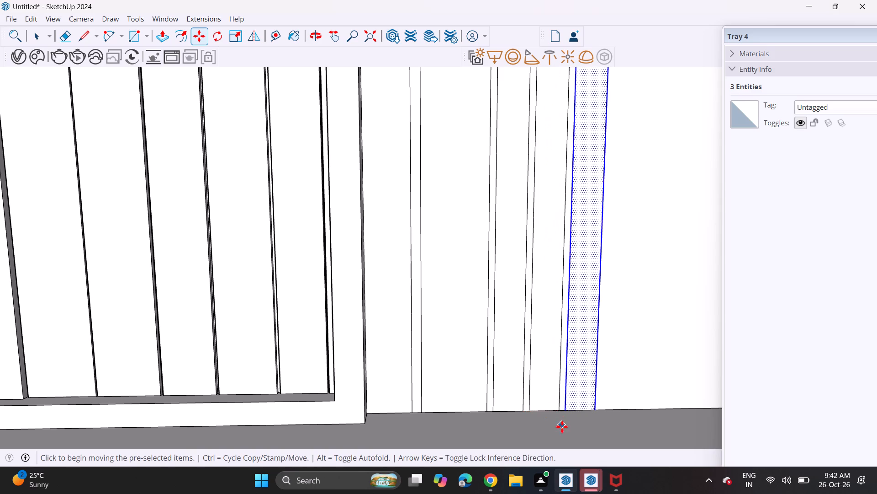
left_click(561, 413)
left_click(596, 410)
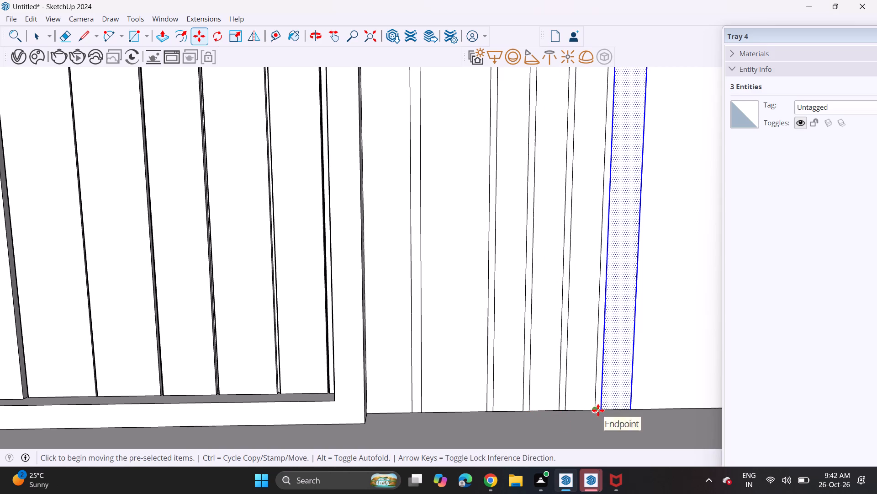
left_click(597, 410)
left_click(628, 409)
left_click(632, 407)
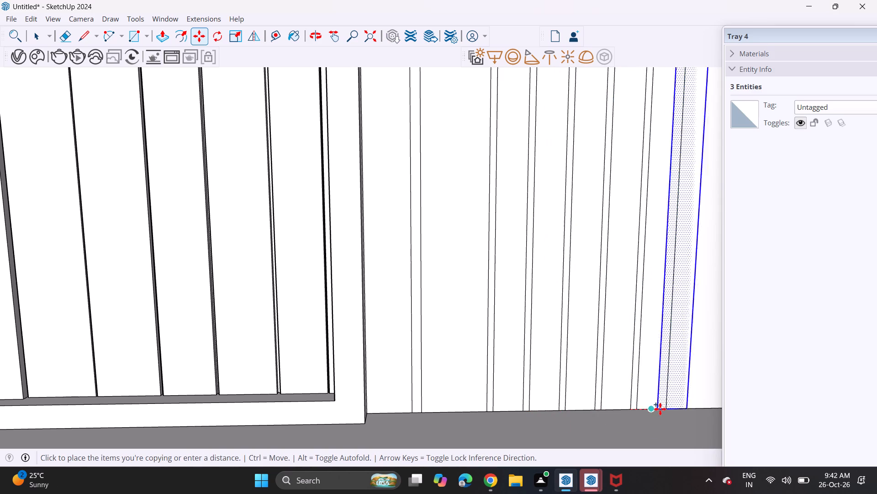
left_click(662, 409)
left_click(666, 410, "ctrl")
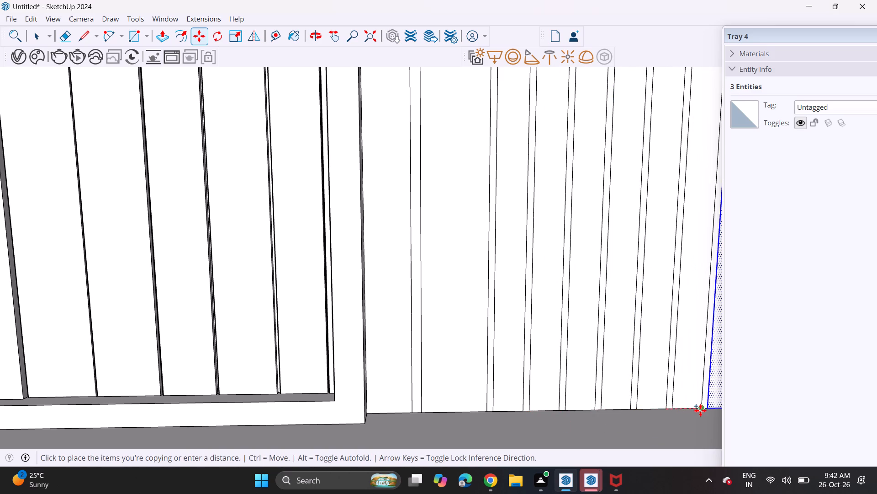
left_click(700, 410)
Push/Pull the first strip right of the taller arch slightly forward from the back wall.
scroll(670, 409, "down", 8)
scroll(644, 411, "up", 1)
scroll(644, 411, "down", 6)
scroll(644, 411, "up", 1)
scroll(622, 376, "down", 3)
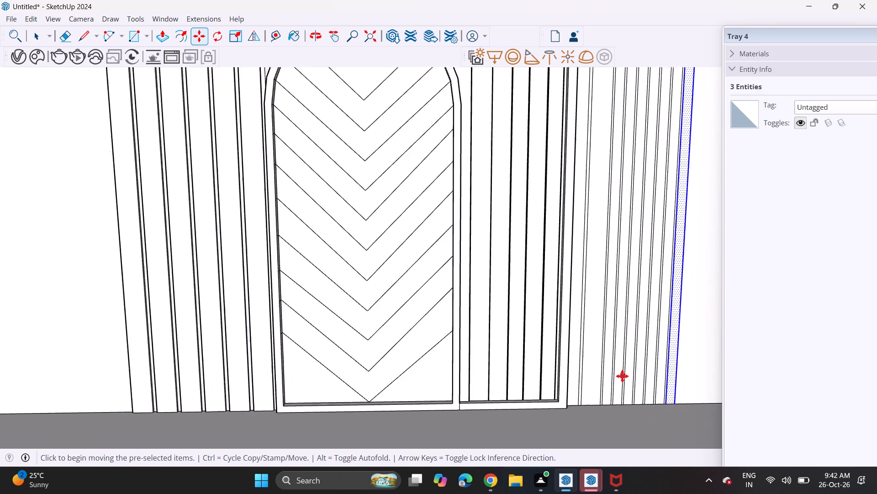
scroll(622, 376, "down", 9)
middle_click_drag(631, 324, 565, 284, "shift")
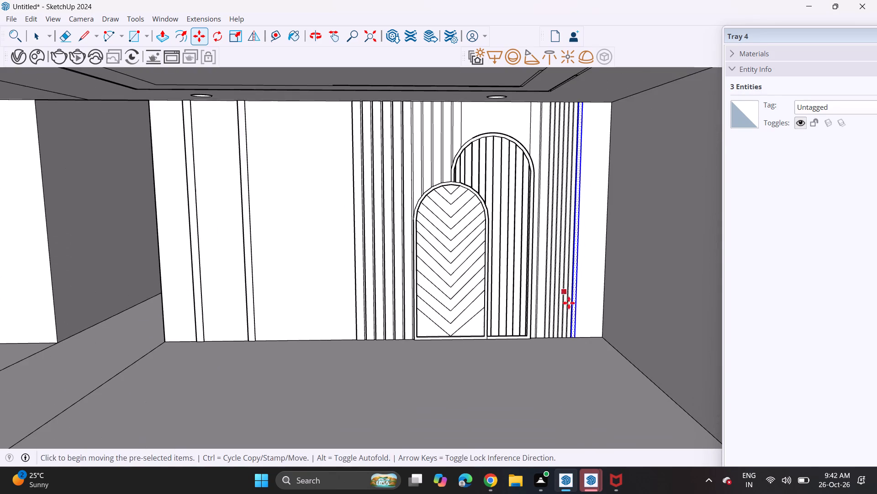
middle_click_drag(569, 308, 540, 348)
left_click(159, 32)
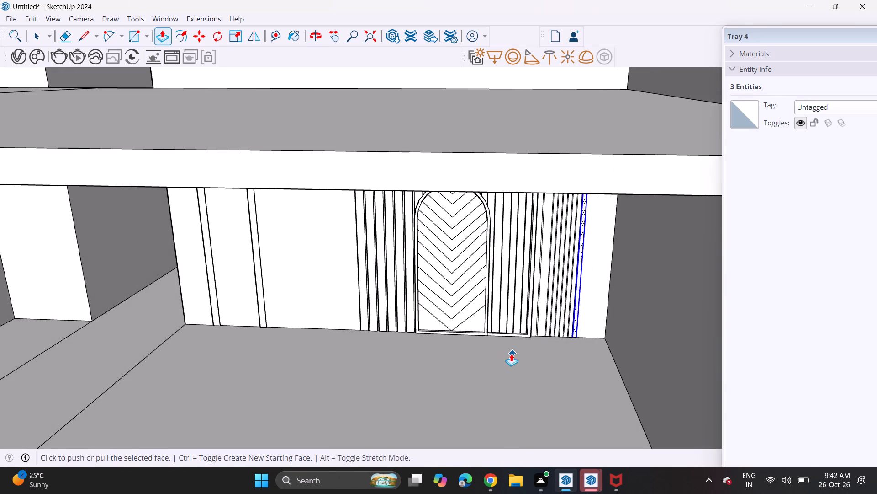
scroll(540, 346, "up", 9)
scroll(556, 327, "down", 2)
scroll(556, 327, "up", 17)
scroll(518, 334, "up", 1)
scroll(515, 333, "down", 1)
scroll(512, 333, "up", 2)
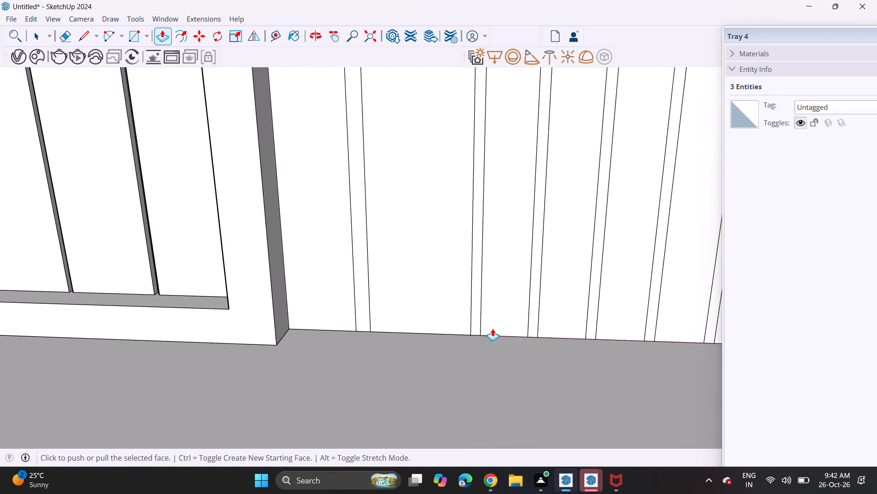
key("Escape")
left_click(331, 320)
left_click(329, 326)
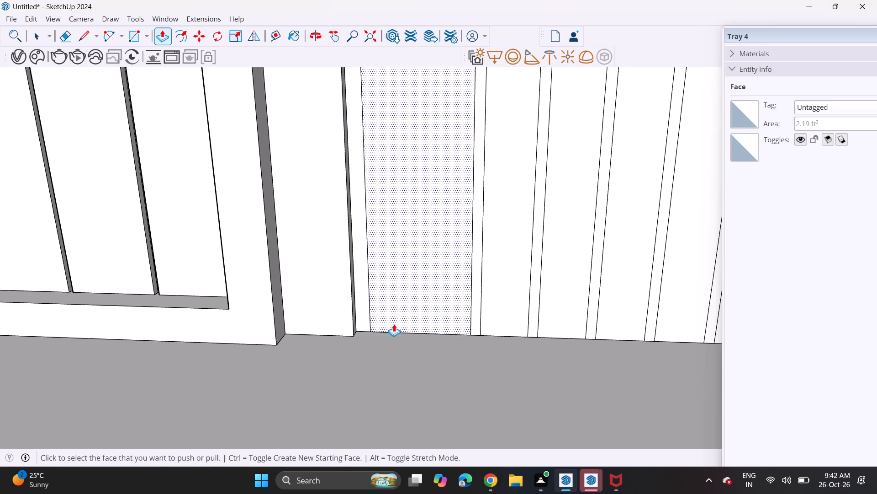
Repeat the same Push/Pull depth on the other eight strips between the first strip and the back wall's right corner.
double_click(394, 324)
double_click(488, 317)
double_click(559, 317)
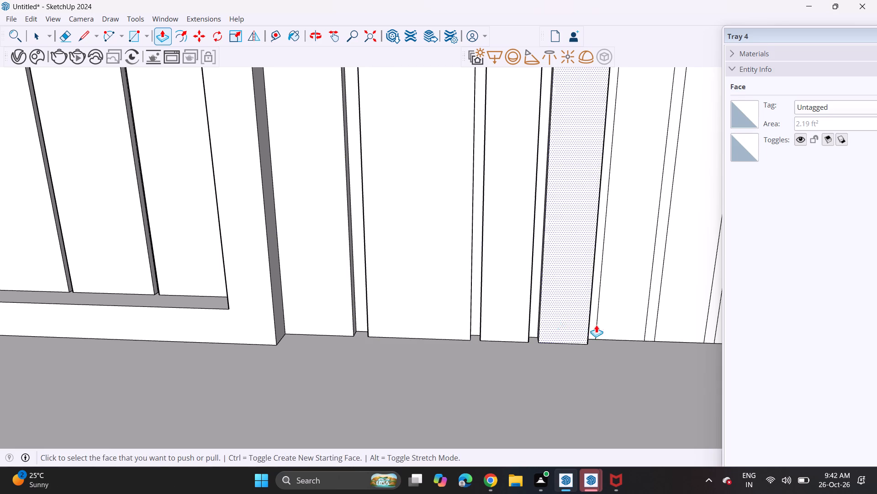
double_click(630, 327)
middle_click_drag(643, 334, 437, 348)
scroll(437, 348, "up", 1, "shift")
double_click(475, 347)
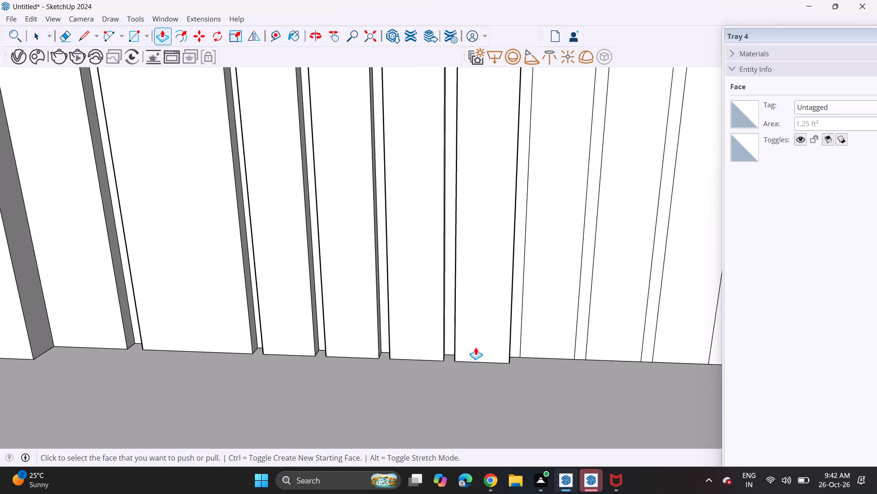
double_click(545, 343)
double_click(611, 342)
double_click(670, 349)
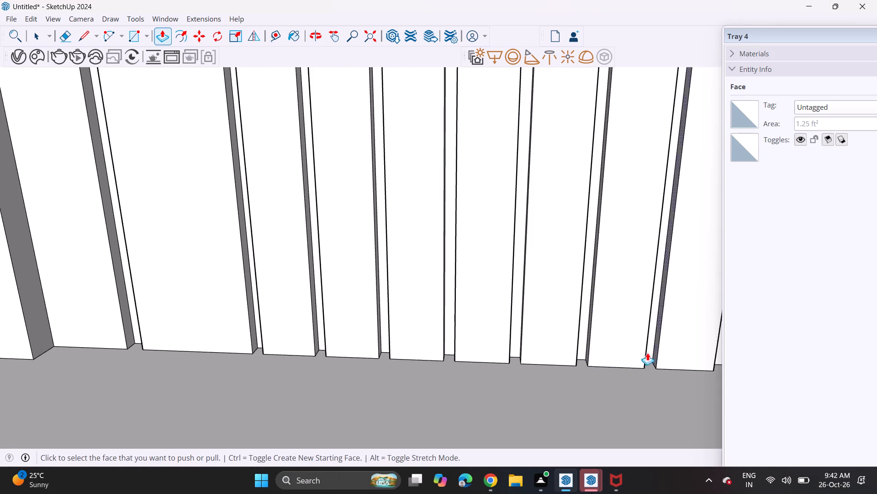
Examine the raised strips beside the taller arch and the wall surfaces around both arch tops.
scroll(634, 346, "up", 1)
middle_click_drag(634, 335, 634, 296)
scroll(624, 290, "down", 8)
scroll(595, 311, "up", 1)
scroll(595, 312, "down", 4)
middle_click_drag(565, 337, 601, 408, "shift")
scroll(565, 337, "up", 1, "shift")
scroll(601, 408, "down", 7, "shift")
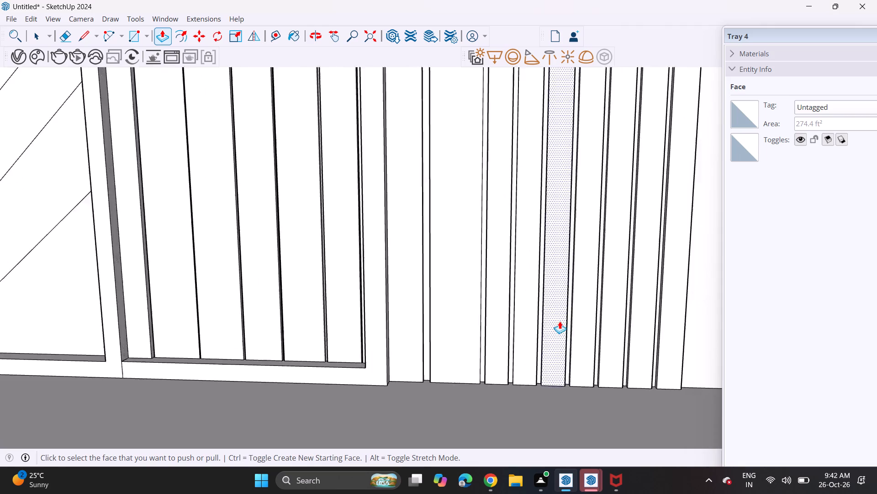
scroll(560, 321, "down", 15, "shift")
middle_click_drag(511, 315, 540, 363)
middle_click_drag(530, 340, 562, 311)
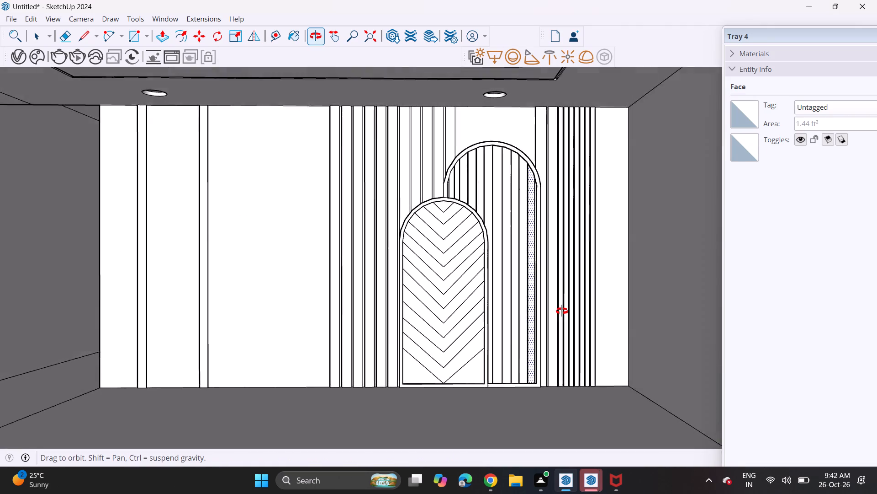
middle_click_drag(562, 311, 626, 319)
scroll(478, 135, "up", 2)
scroll(487, 132, "down", 1)
scroll(491, 132, "up", 3)
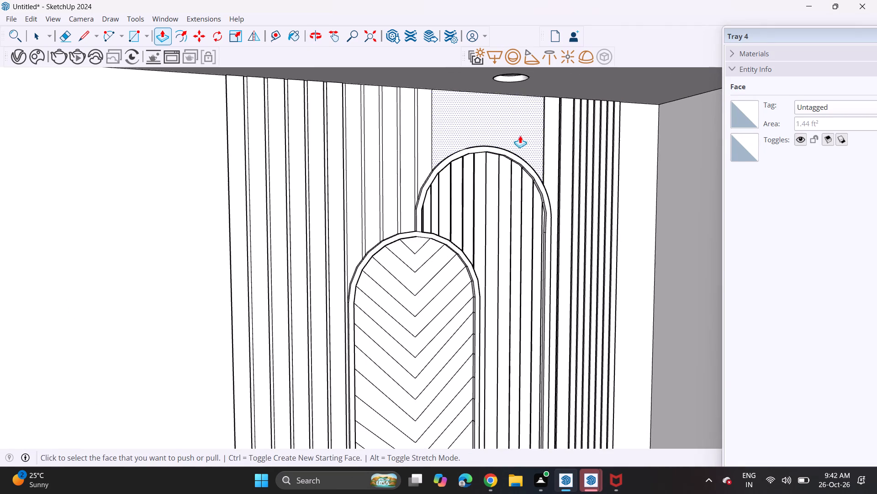
scroll(526, 134, "up", 1)
scroll(527, 134, "down", 1)
scroll(528, 134, "up", 6)
scroll(571, 139, "down", 1)
scroll(571, 139, "up", 1)
scroll(571, 139, "down", 1)
scroll(571, 139, "up", 3)
scroll(584, 186, "up", 6)
left_click(562, 214)
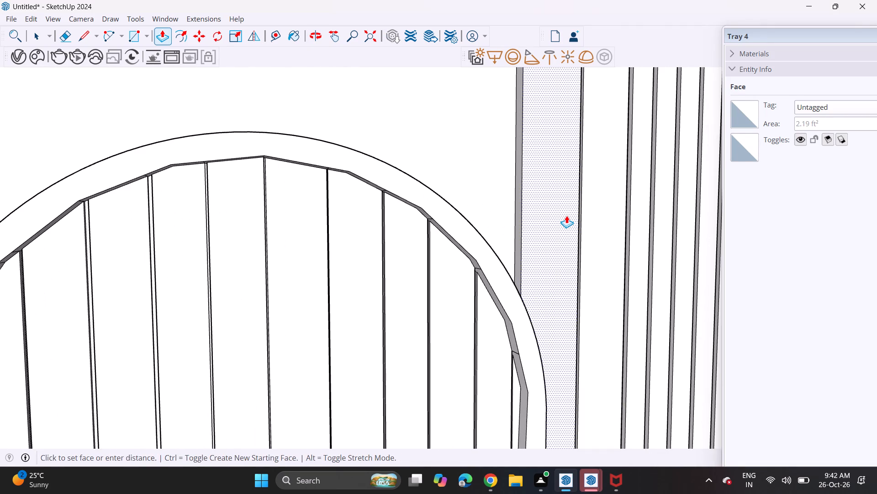
key("Escape")
scroll(538, 304, "up", 1)
scroll(538, 304, "down", 3)
scroll(538, 308, "up", 1)
scroll(538, 310, "down", 4)
middle_click_drag(519, 351, 478, 350)
scroll(478, 350, "up", 1)
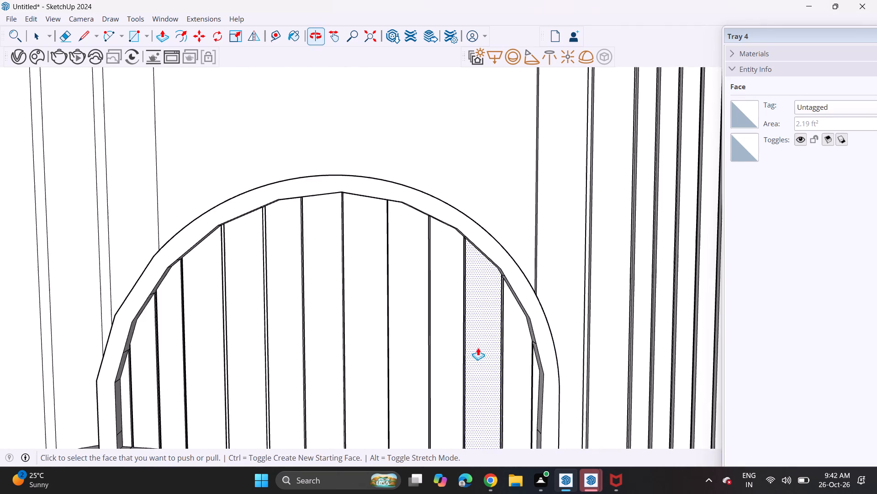
scroll(472, 352, "down", 13)
scroll(499, 379, "up", 2)
middle_click_drag(492, 375, 446, 216, "shift")
scroll(482, 396, "down", 1)
middle_click_drag(474, 369, 441, 161, "shift")
scroll(474, 369, "up", 1, "shift")
middle_click_drag(497, 334, 497, 134, "shift")
scroll(497, 334, "up", 1, "shift")
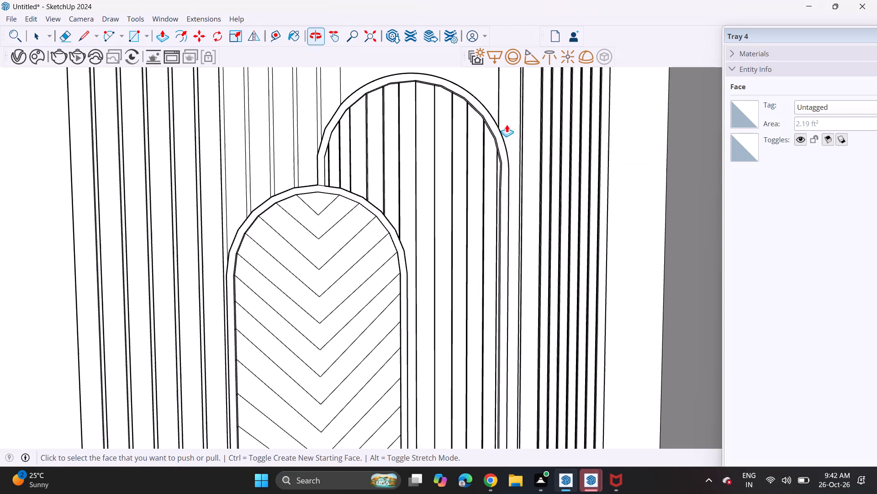
scroll(431, 226, "down", 6)
middle_click_drag(302, 171, 459, 192)
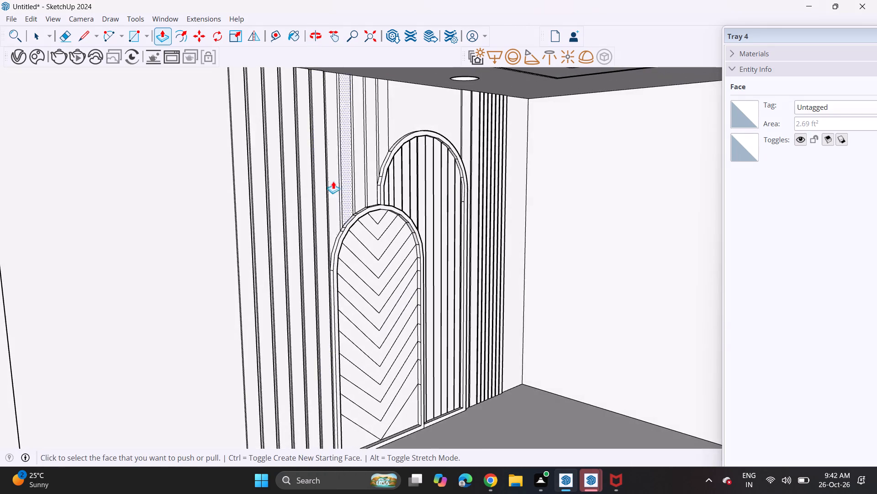
Push/Pull the remaining flat strips above the shorter arch forward, working from the already raised strips toward the taller arch.
scroll(336, 172, "up", 12)
left_click(321, 208)
left_click(291, 233)
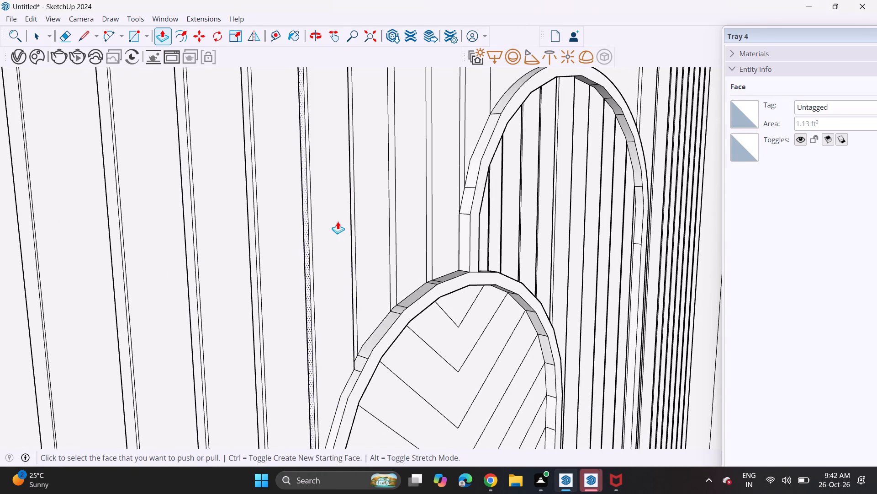
double_click(362, 213)
key("ctrl+z")
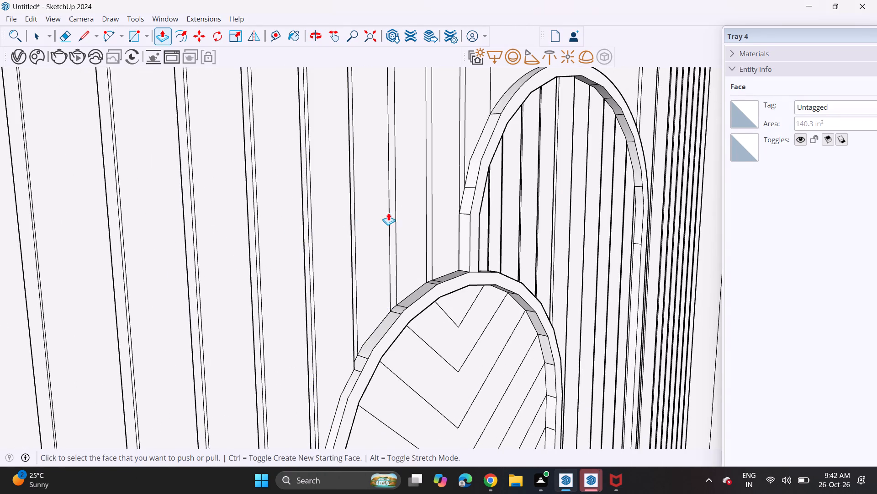
middle_click_drag(380, 228, 443, 264)
double_click(415, 282)
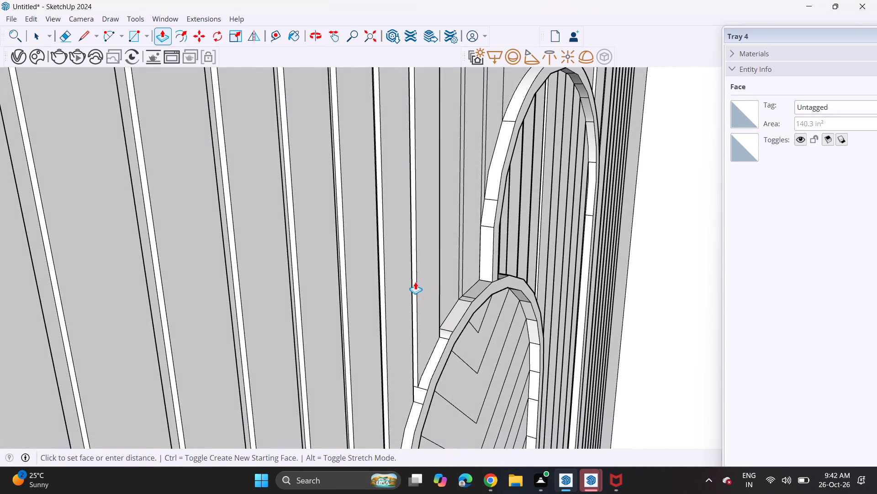
double_click(451, 269)
double_click(470, 232)
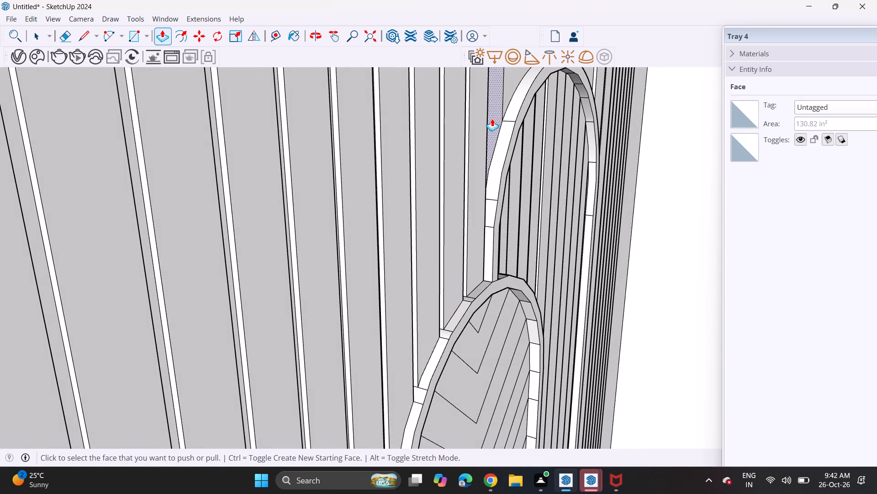
double_click(492, 118)
Review the raised strips around both arches across the whole back wall.
middle_click_drag(558, 190, 372, 180)
scroll(358, 180, "up", 1)
scroll(334, 184, "down", 7)
scroll(396, 287, "down", 1)
middle_click_drag(391, 283, 317, 239)
scroll(374, 270, "up", 1)
scroll(317, 239, "up", 1)
scroll(306, 245, "down", 12)
middle_click_drag(371, 322, 393, 211)
scroll(393, 211, "up", 1)
scroll(392, 217, "down", 4)
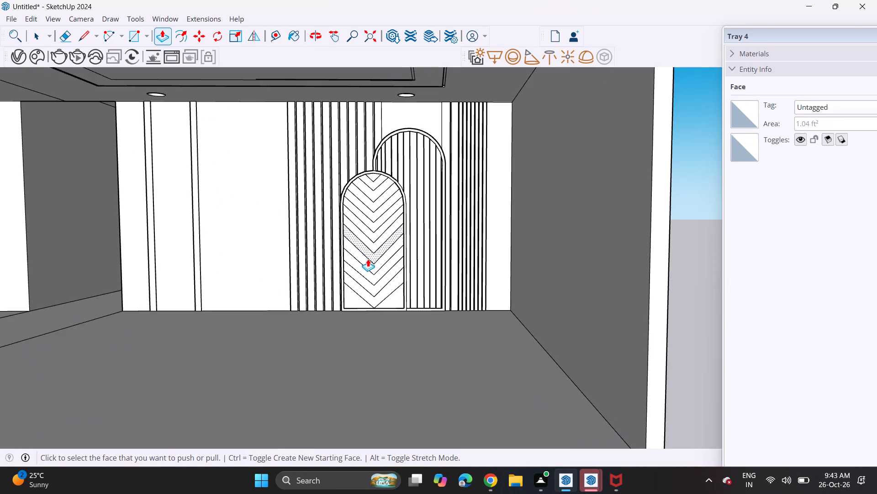
Draw a narrow rectangular strip on the ceiling underside, slightly off the right wall, from the back wall to the room's front edge.
middle_click_drag(375, 263, 446, 307)
scroll(446, 307, "down", 1)
key("space")
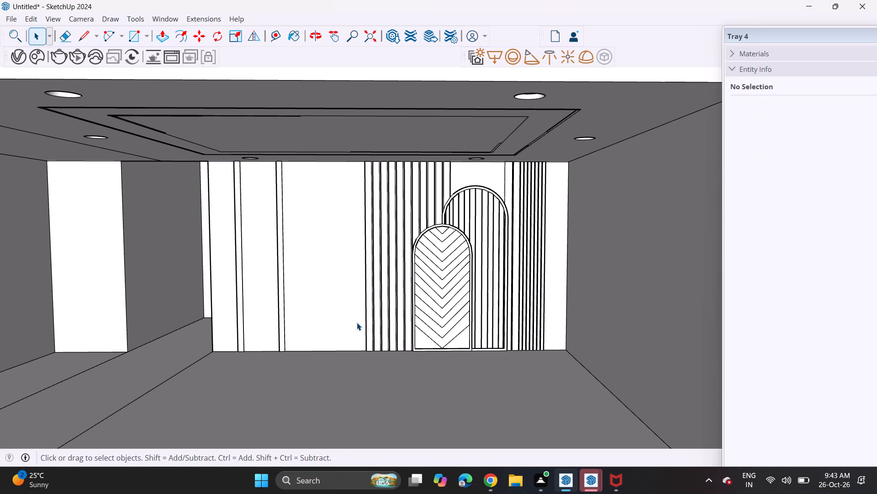
scroll(358, 319, "down", 5)
middle_click_drag(424, 289, 452, 247)
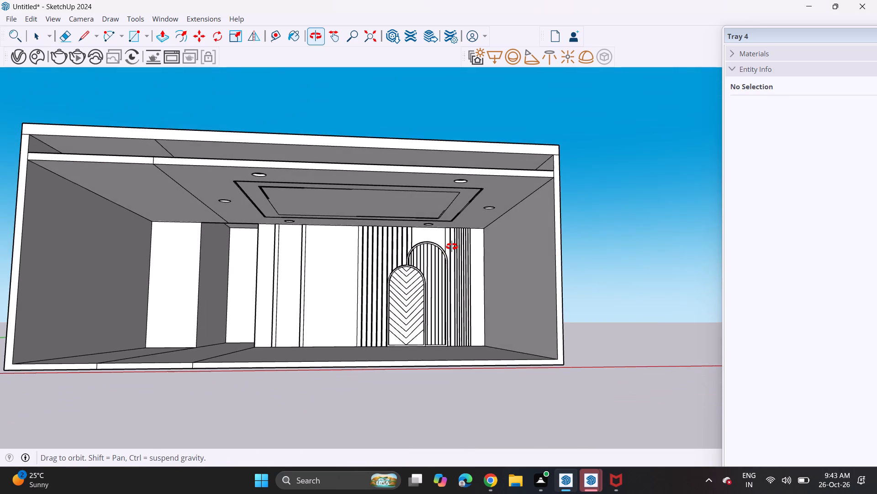
middle_click_drag(452, 247, 425, 244)
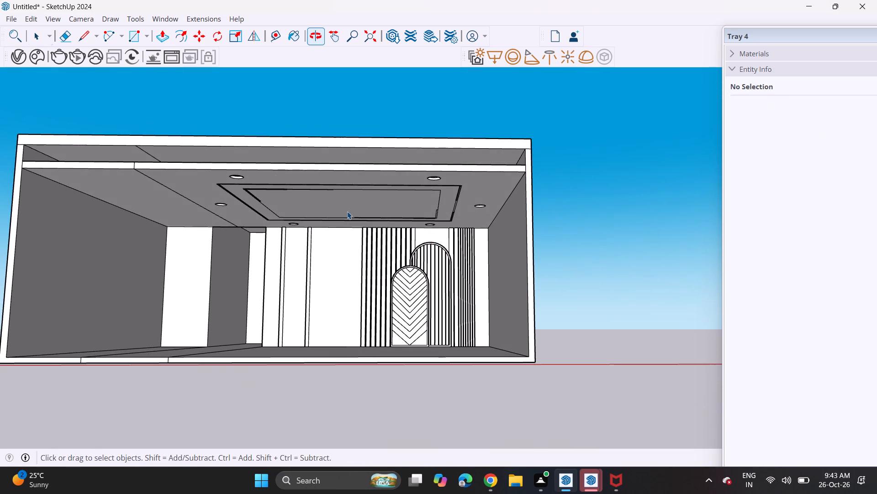
left_click(134, 39)
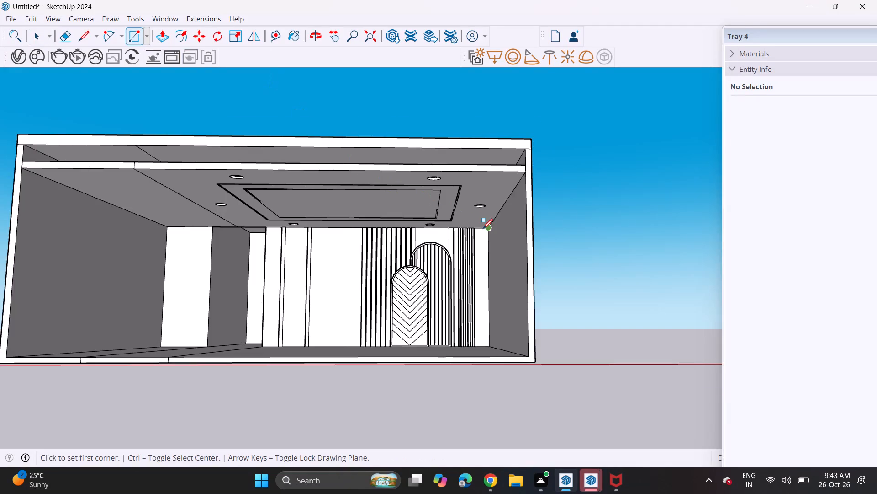
scroll(483, 229, "up", 11)
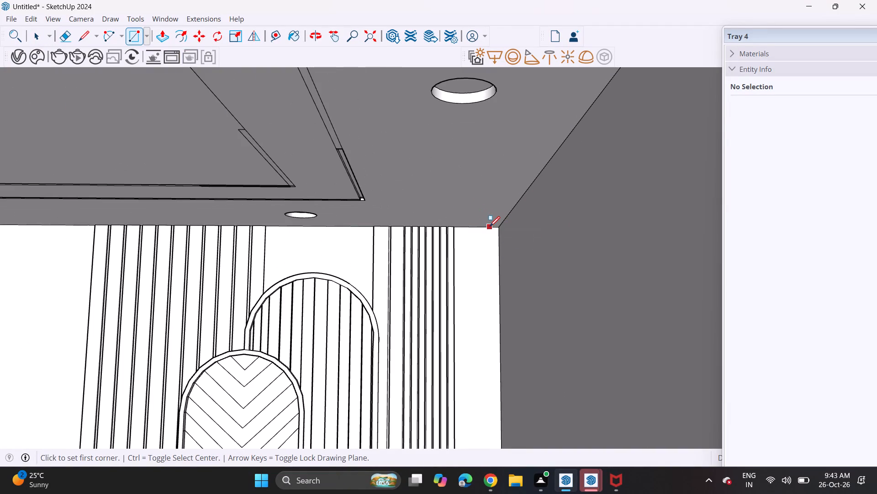
left_click(490, 226)
scroll(497, 184, "down", 11)
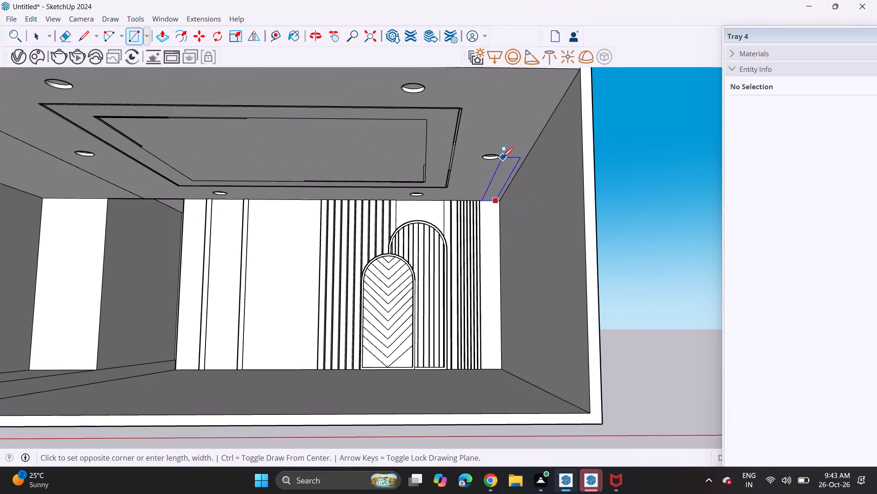
middle_click_drag(503, 157, 480, 206, "shift")
scroll(503, 157, "up", 1, "shift")
scroll(483, 195, "down", 1, "shift")
scroll(480, 204, "up", 1)
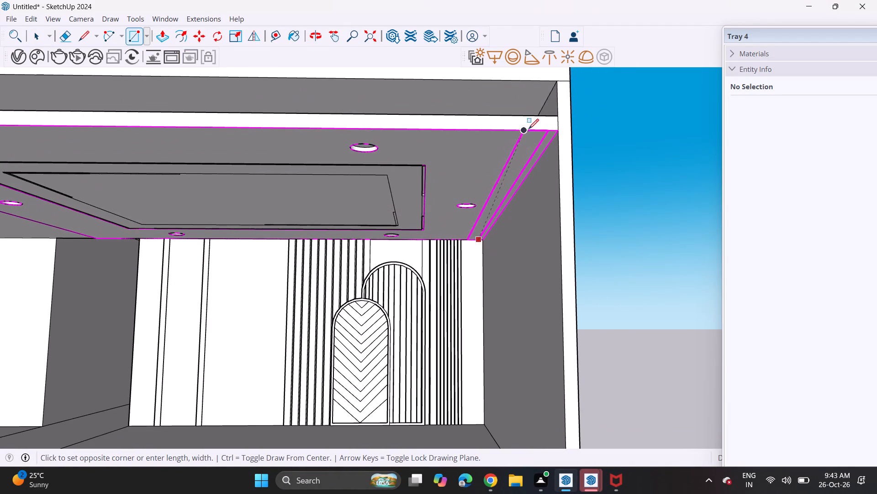
left_click(538, 129)
middle_click_drag(509, 188, 526, 184)
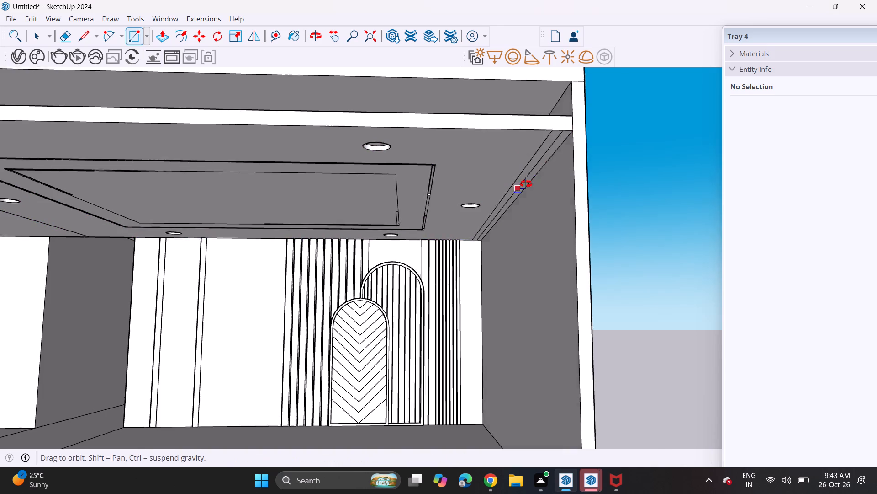
middle_click_drag(526, 184, 540, 180)
Push/Pull the ceiling strip downward to form a hanging curtain pelmet along the right wall.
left_click(159, 32)
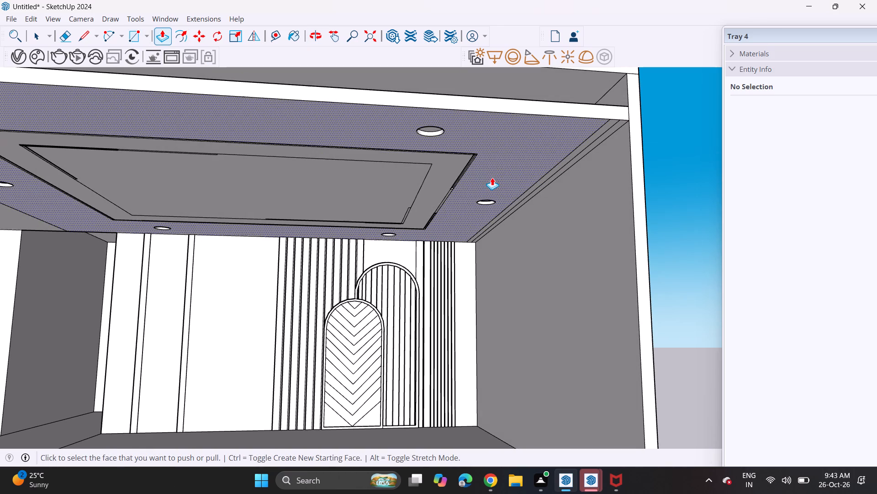
left_click(524, 194)
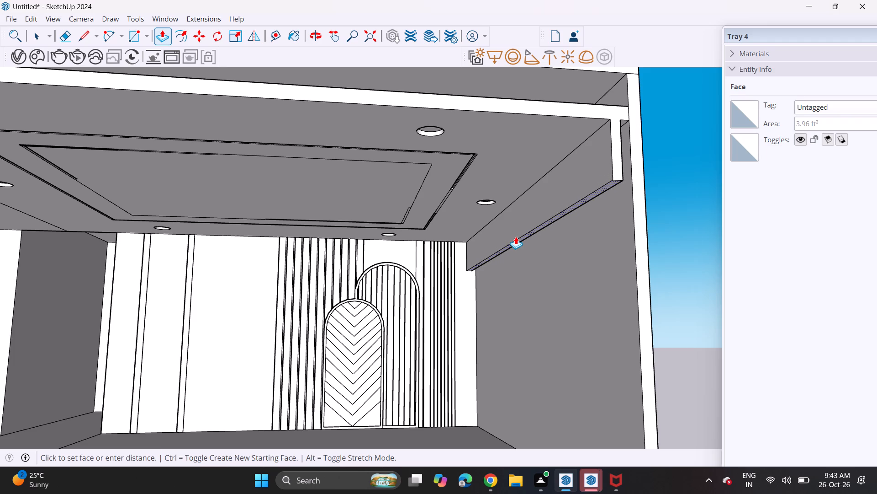
left_click(516, 236)
middle_click_drag(608, 236, 607, 226)
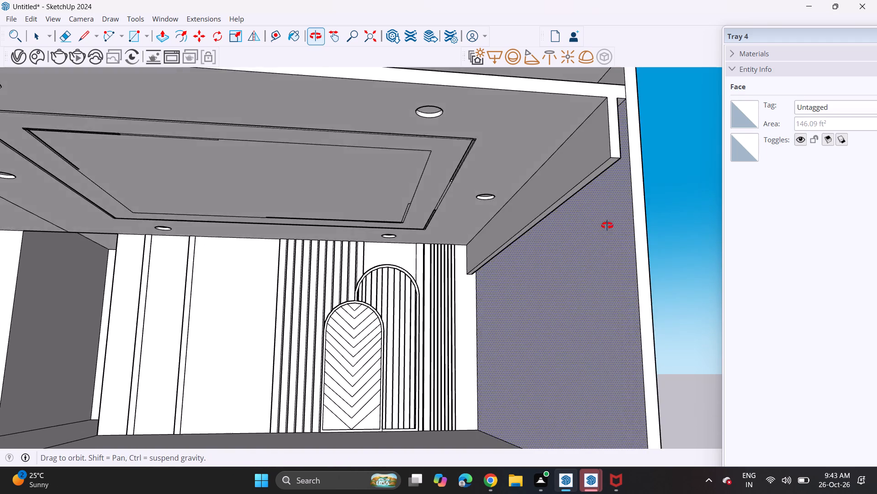
middle_click_drag(607, 226, 598, 225)
scroll(601, 225, "up", 1)
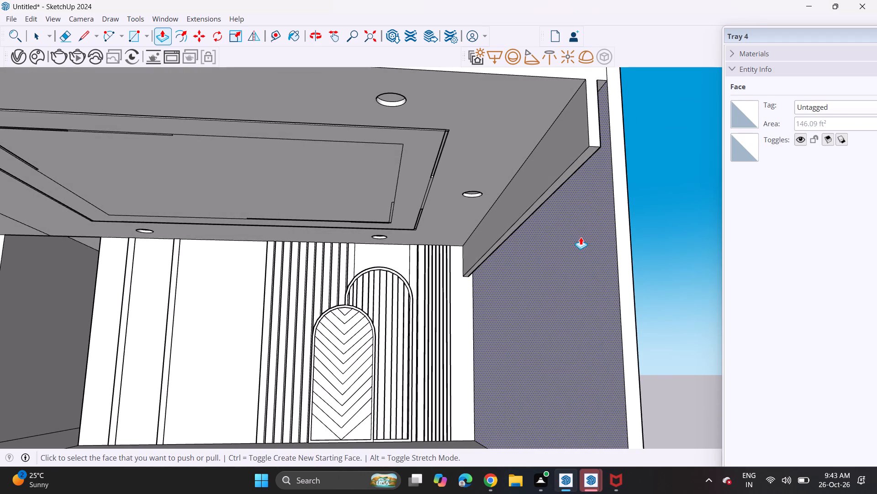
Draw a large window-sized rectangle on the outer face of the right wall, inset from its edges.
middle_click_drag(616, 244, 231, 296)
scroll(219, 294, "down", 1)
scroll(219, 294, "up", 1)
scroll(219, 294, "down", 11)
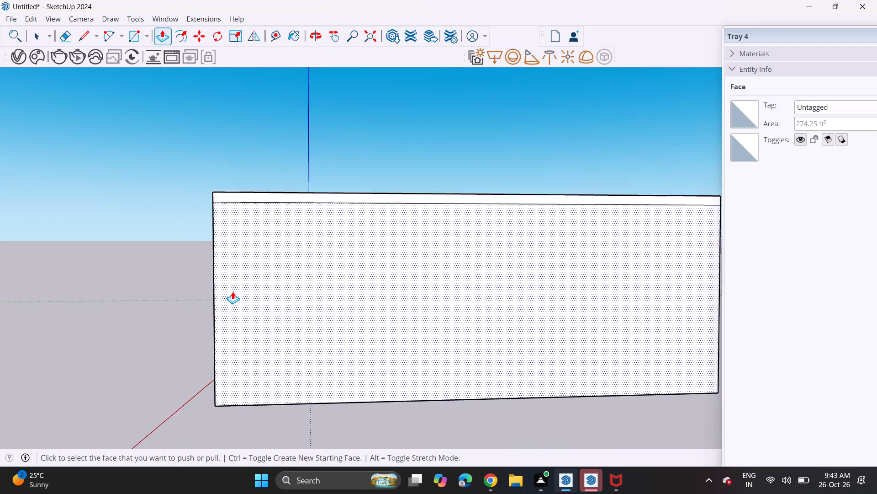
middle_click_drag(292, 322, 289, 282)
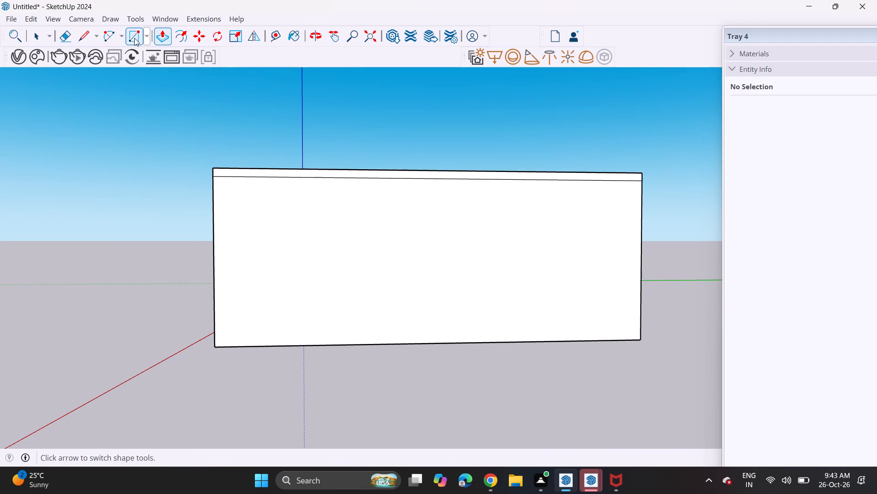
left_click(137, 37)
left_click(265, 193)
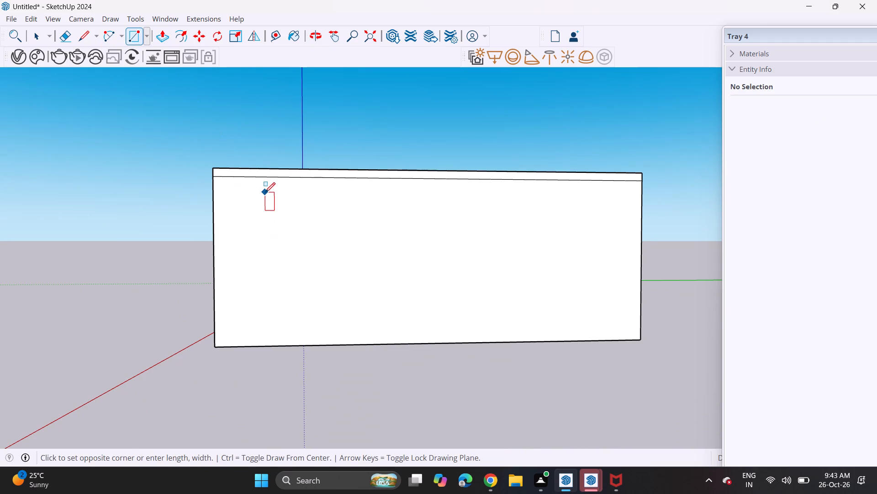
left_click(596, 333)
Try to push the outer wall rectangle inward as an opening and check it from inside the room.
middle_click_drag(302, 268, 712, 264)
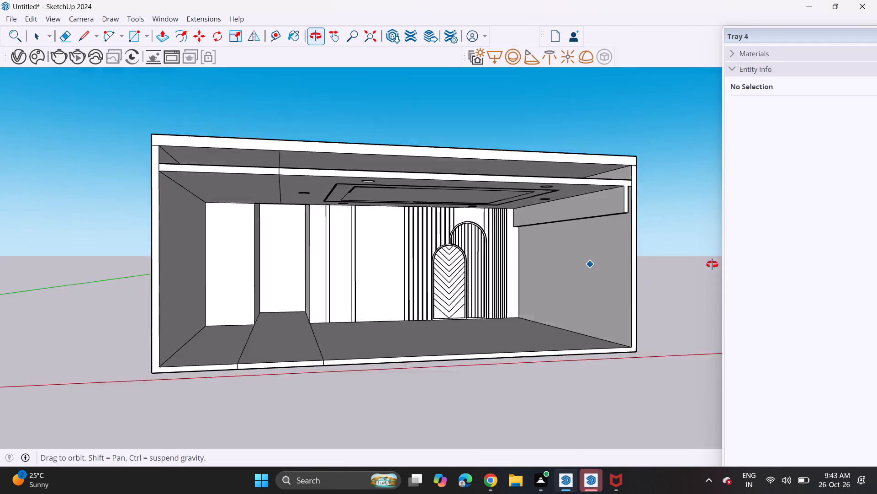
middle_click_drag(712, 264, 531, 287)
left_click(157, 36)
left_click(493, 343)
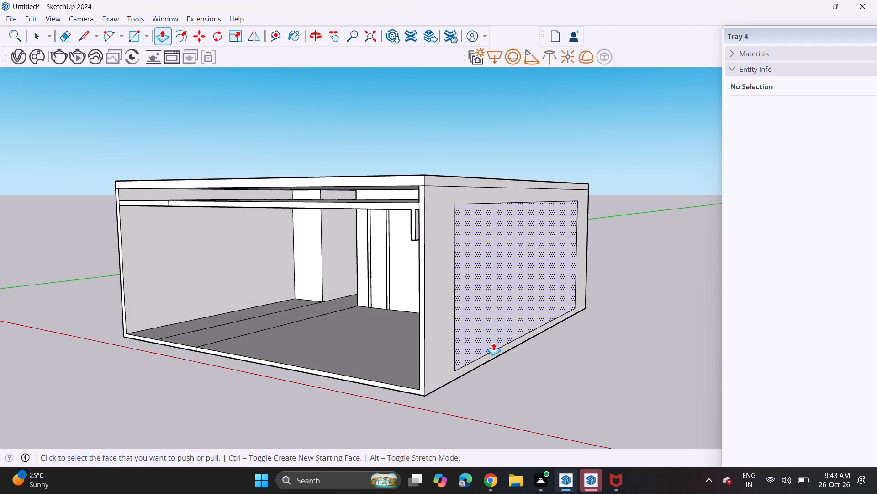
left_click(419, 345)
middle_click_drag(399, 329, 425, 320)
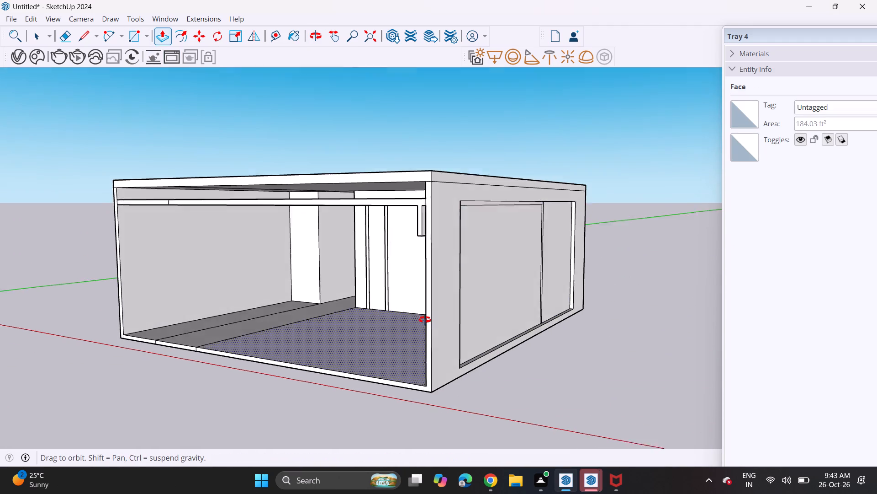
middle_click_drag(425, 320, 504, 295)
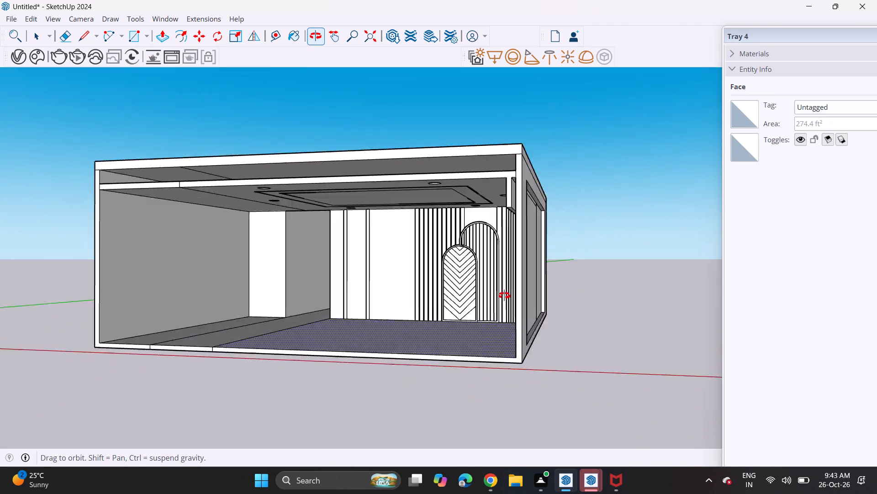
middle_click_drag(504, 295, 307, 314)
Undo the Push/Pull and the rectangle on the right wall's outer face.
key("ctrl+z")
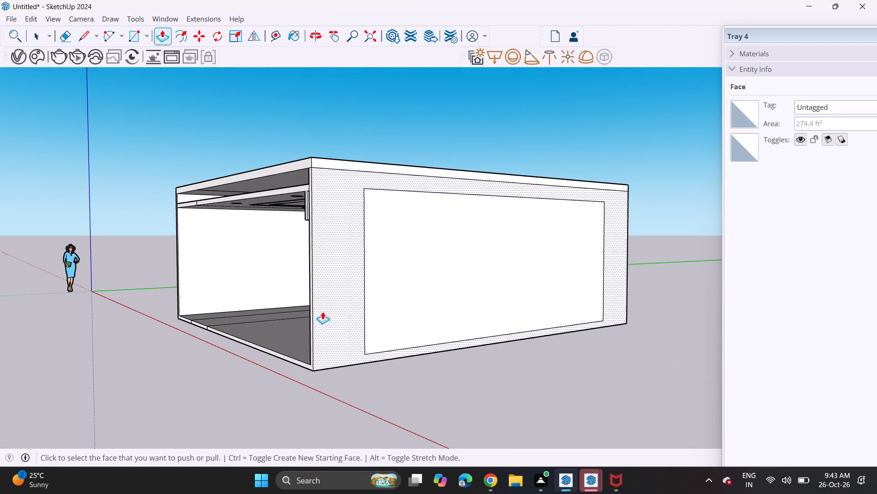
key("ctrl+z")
Draw a large rectangle on the right wall's inner face, from behind the pelmet by the back corner to just above the floor near the front edge.
left_click(126, 27)
left_click(134, 38)
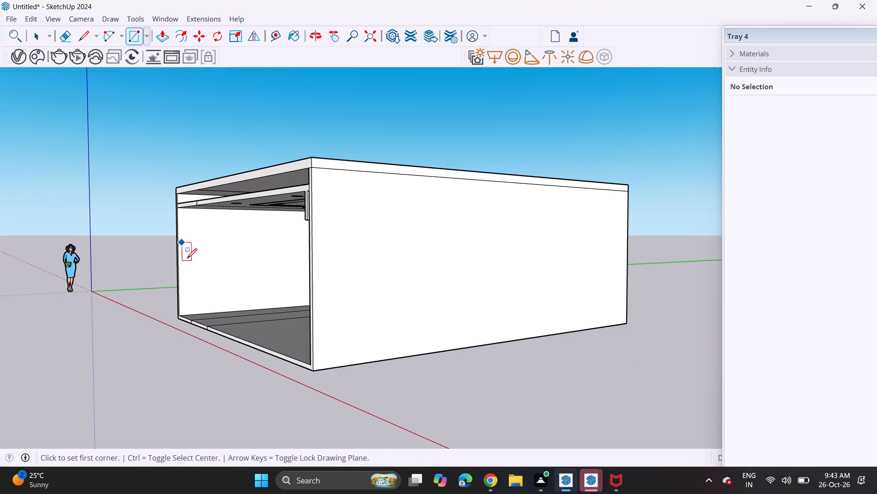
middle_click_drag(187, 258, 554, 257)
scroll(534, 277, "up", 7)
scroll(527, 273, "down", 1)
scroll(526, 273, "up", 2)
middle_click_drag(502, 227, 490, 209)
scroll(501, 226, "up", 1)
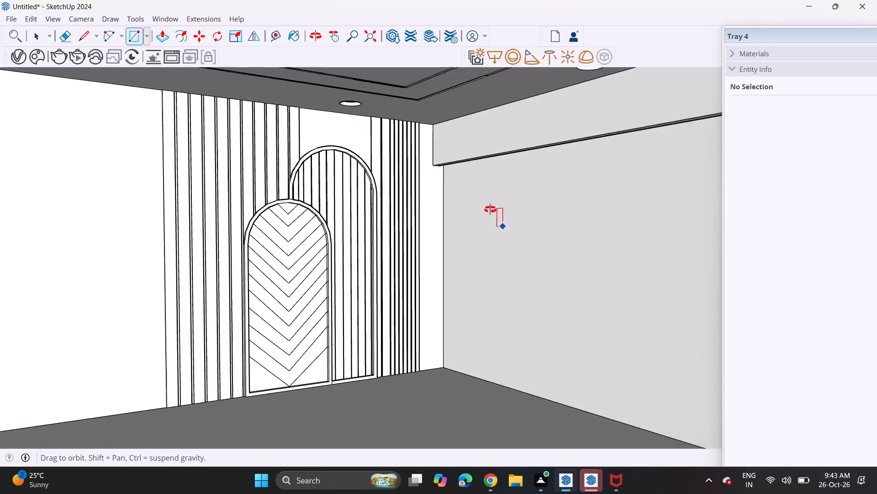
middle_click_drag(490, 209, 464, 174)
scroll(508, 177, "up", 8)
middle_click_drag(496, 181, 476, 181)
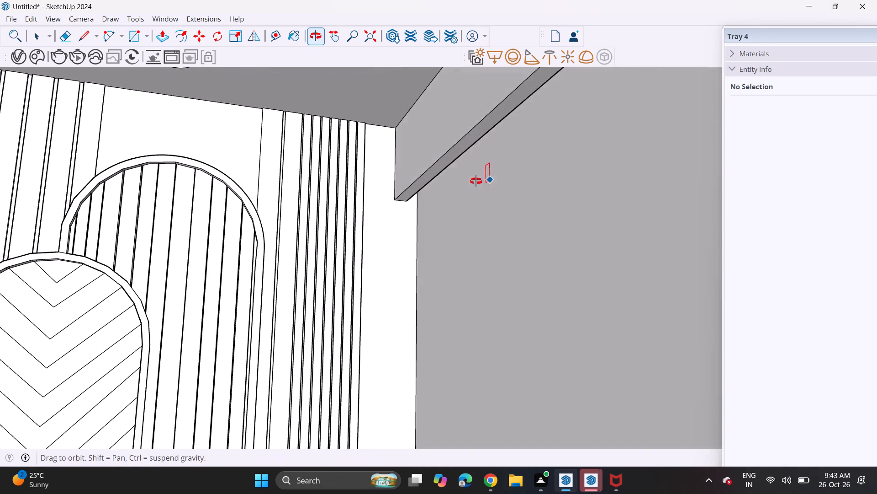
middle_click_drag(476, 181, 398, 167)
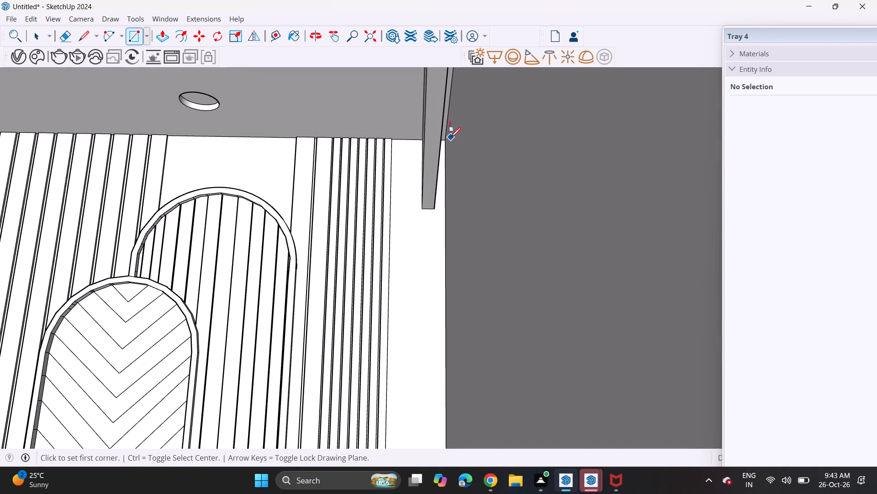
left_click(451, 131)
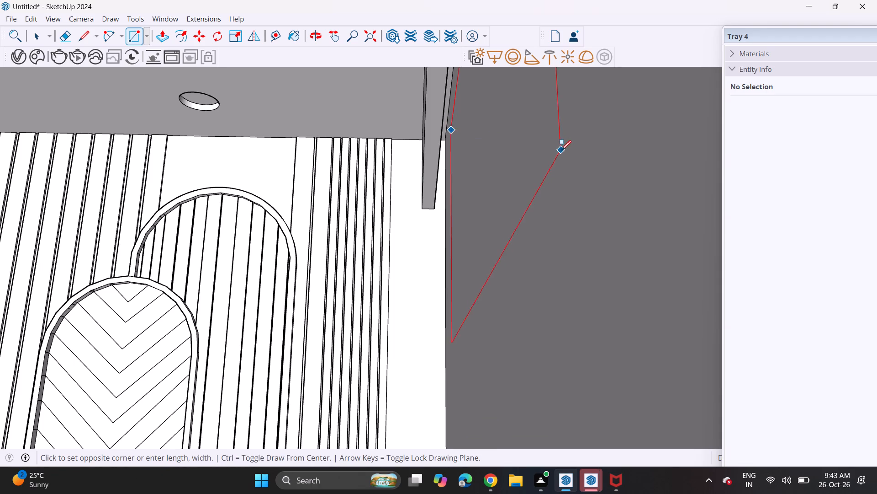
scroll(561, 152, "down", 5)
middle_click_drag(592, 189, 776, 242)
scroll(634, 273, "down", 2)
scroll(634, 276, "up", 1)
scroll(634, 276, "down", 7)
scroll(629, 290, "up", 1)
scroll(629, 292, "down", 3)
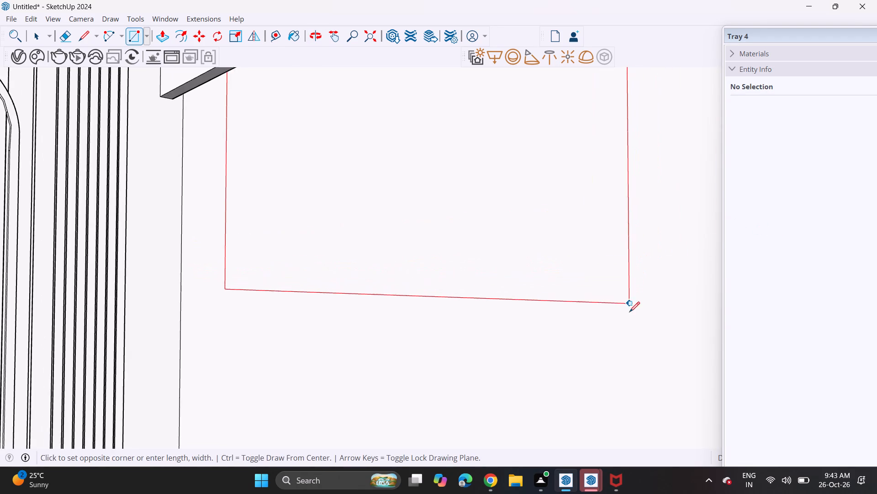
scroll(629, 312, "down", 1)
middle_click_drag(629, 320, 450, 234, "shift")
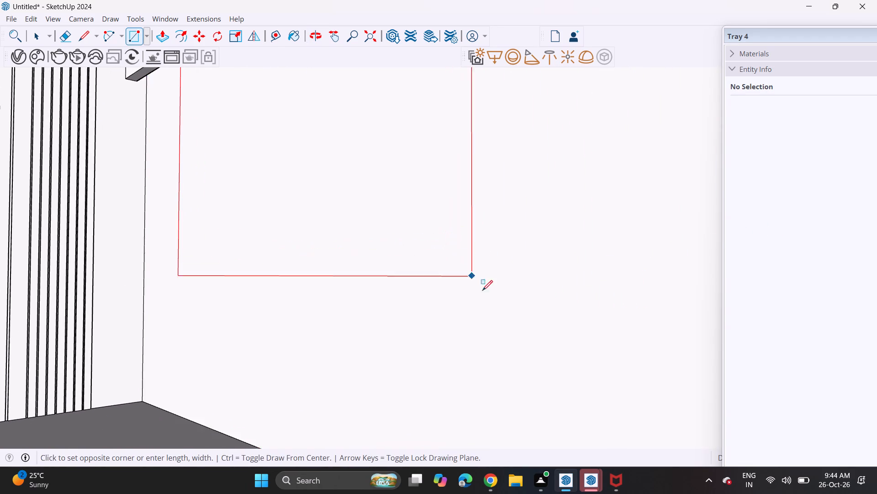
scroll(496, 326, "down", 13)
middle_click_drag(540, 362, 395, 325, "shift")
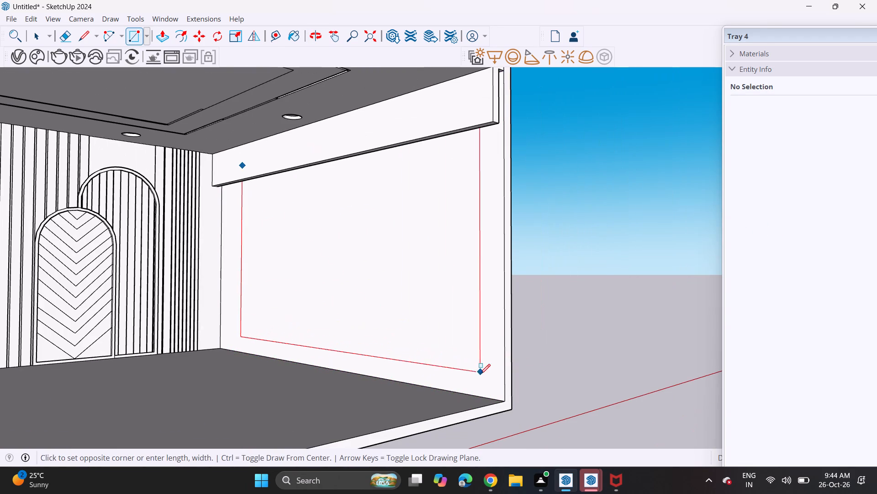
left_click(484, 385)
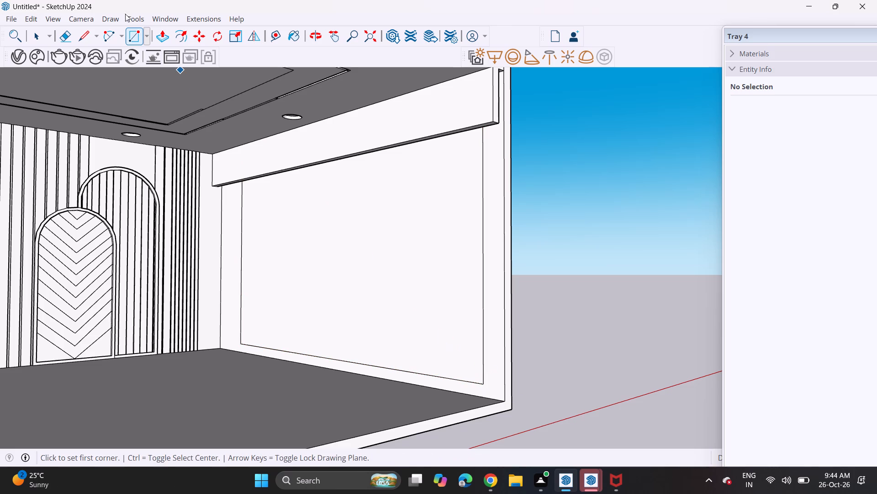
Push/Pull the inner wall rectangle outward through the wall's full thickness to cut a window opening.
left_click(161, 45)
left_click(290, 277)
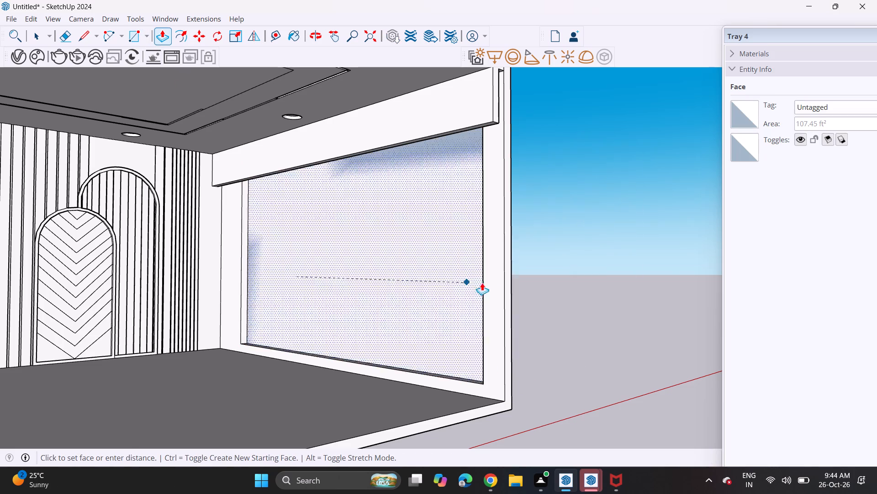
left_click(511, 291)
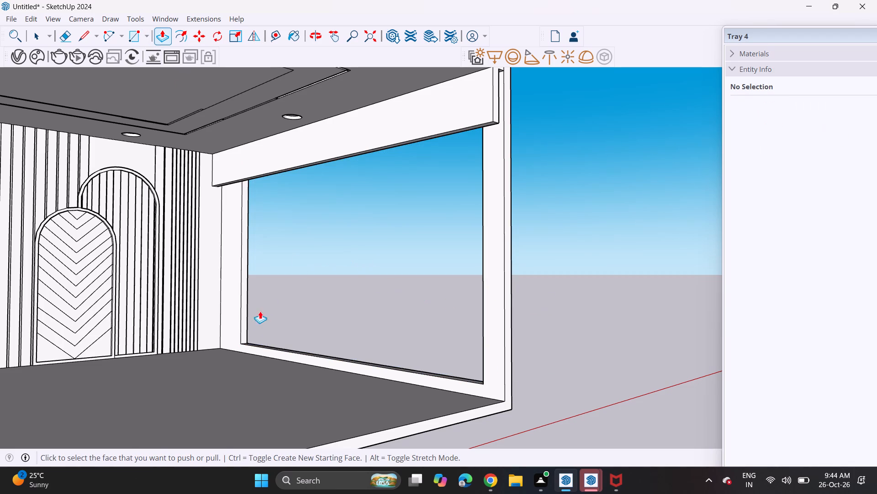
Push/Pull the window opening's side face nearest the back wall slightly toward the corner, widening the opening.
scroll(235, 320, "up", 8)
left_click(253, 338)
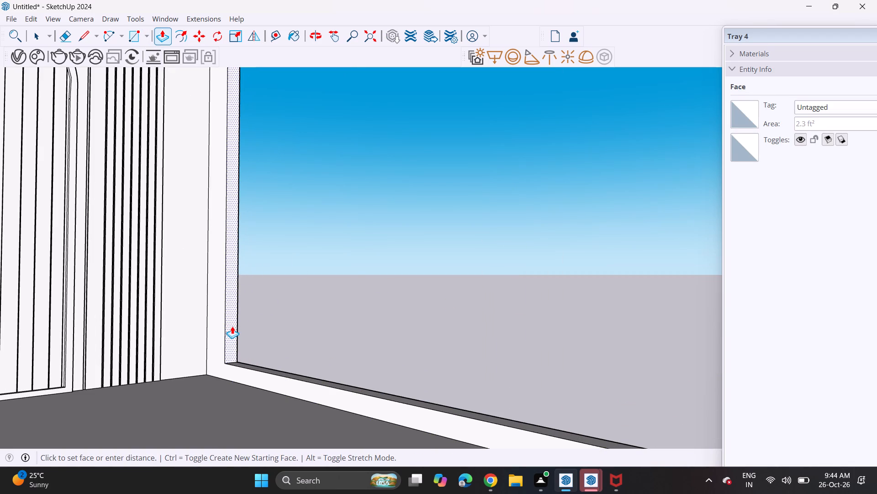
left_click(229, 324)
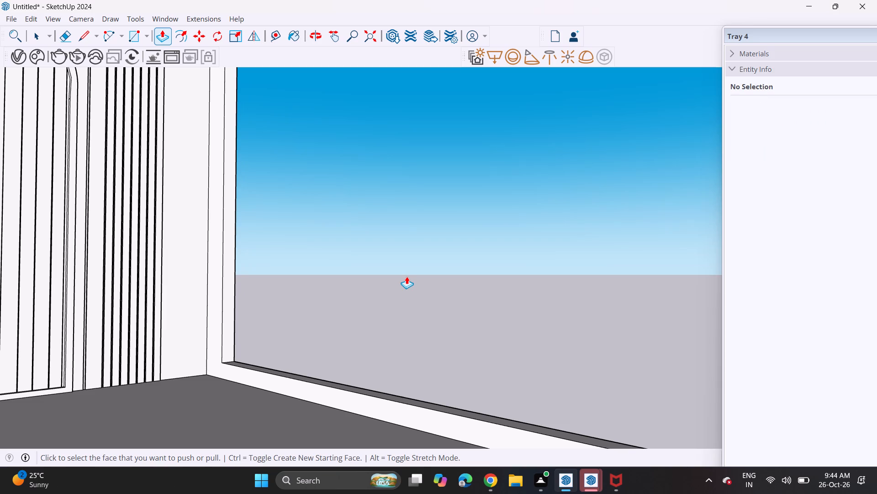
scroll(314, 340, "down", 5)
scroll(313, 343, "up", 1)
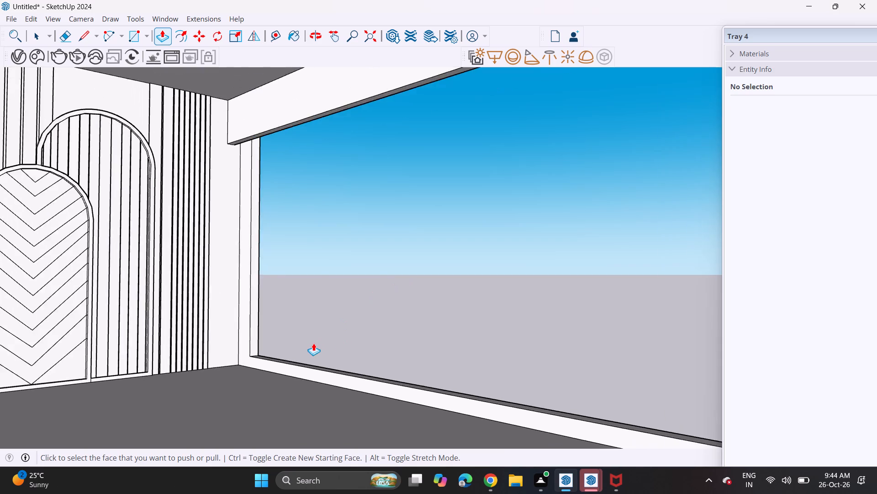
scroll(313, 343, "down", 4)
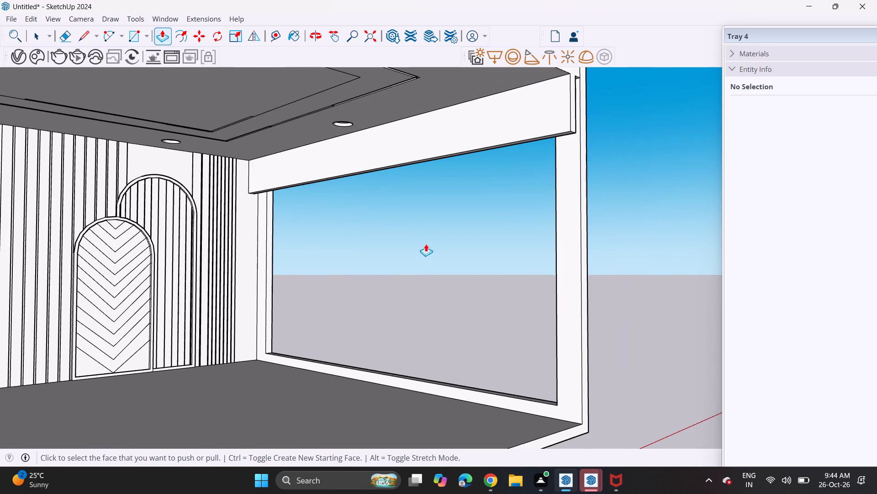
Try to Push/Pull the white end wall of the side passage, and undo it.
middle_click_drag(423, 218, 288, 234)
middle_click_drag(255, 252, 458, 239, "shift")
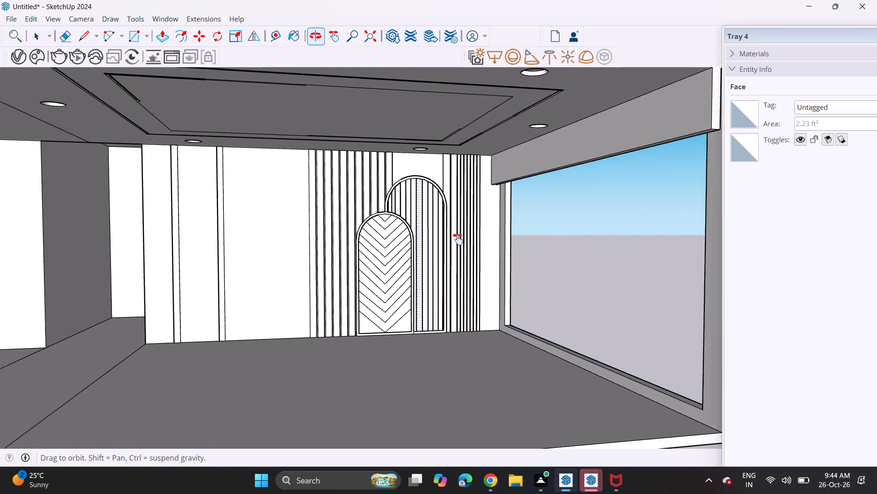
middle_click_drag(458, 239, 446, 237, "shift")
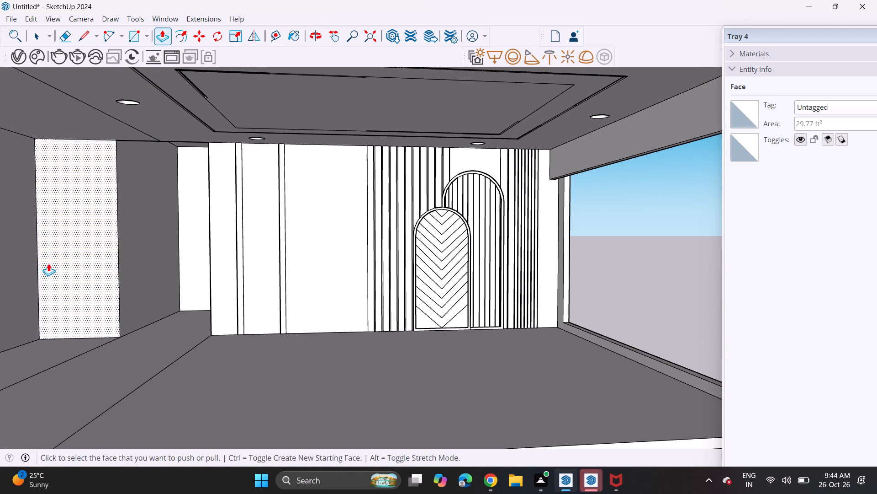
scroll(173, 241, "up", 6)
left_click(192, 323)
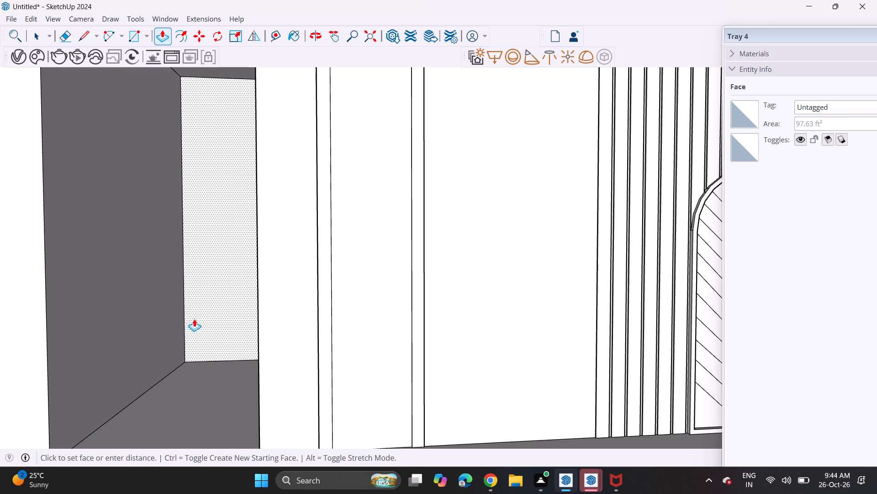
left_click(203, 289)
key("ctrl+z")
Draw two door-height rectangles rising from the floor on the passage's side wall, one near its front edge and one at the far corner.
scroll(200, 295, "down", 1)
scroll(200, 295, "up", 1)
scroll(200, 295, "down", 4)
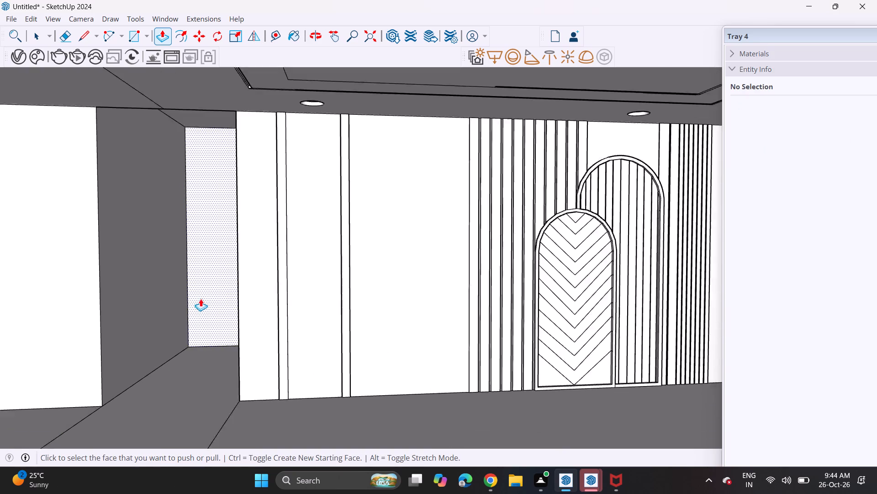
left_click(134, 37)
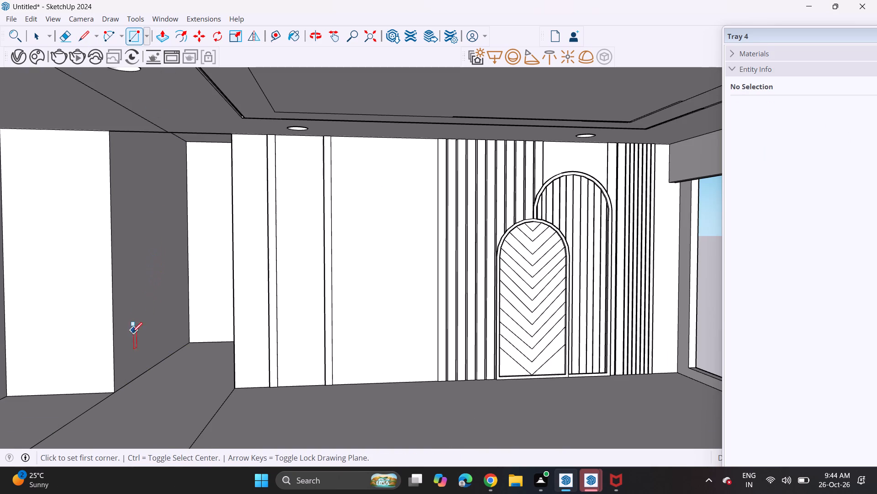
left_click(121, 387)
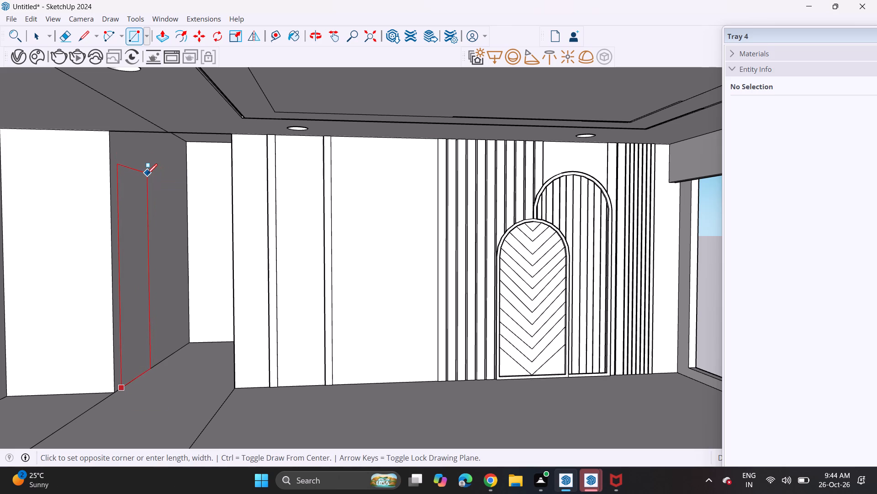
left_click(148, 182)
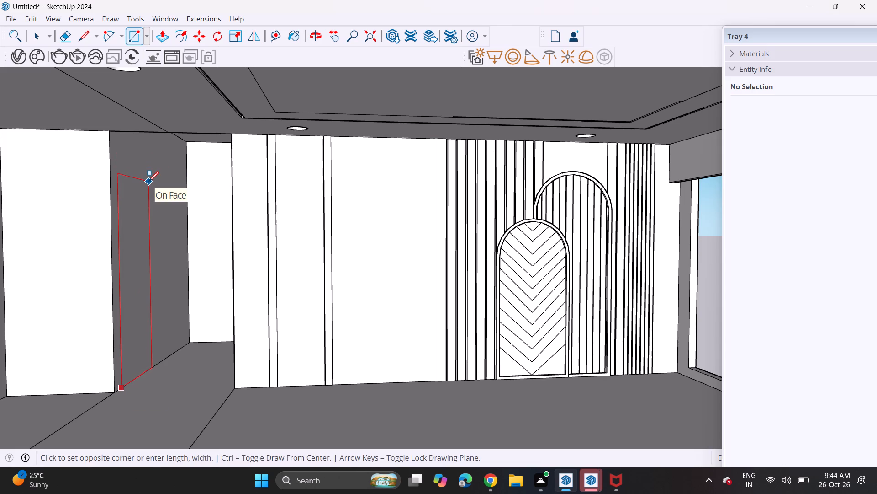
left_click(185, 344)
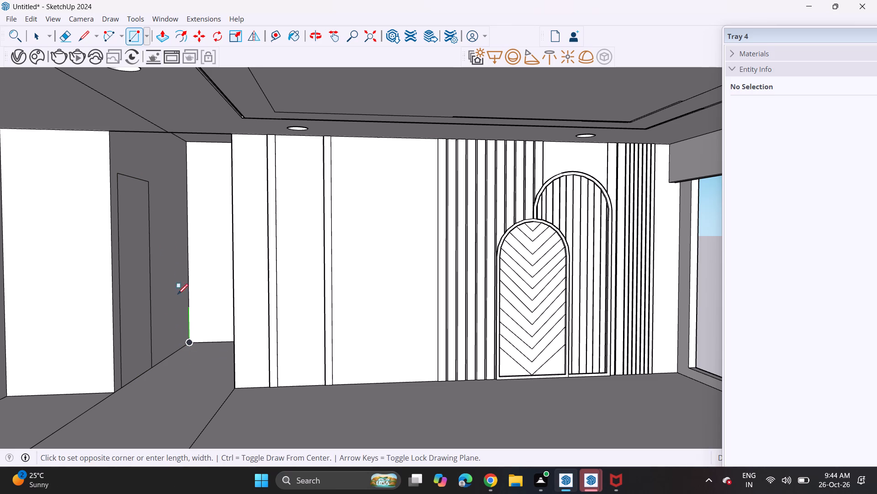
left_click(170, 187)
Push/Pull both door rectangles through the passage wall by the same depth to cut two door openings.
left_click(161, 32)
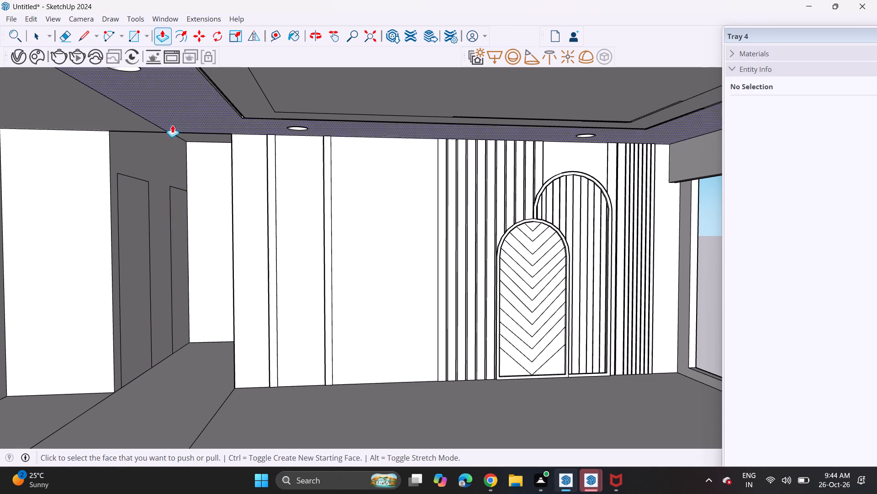
left_click(142, 325)
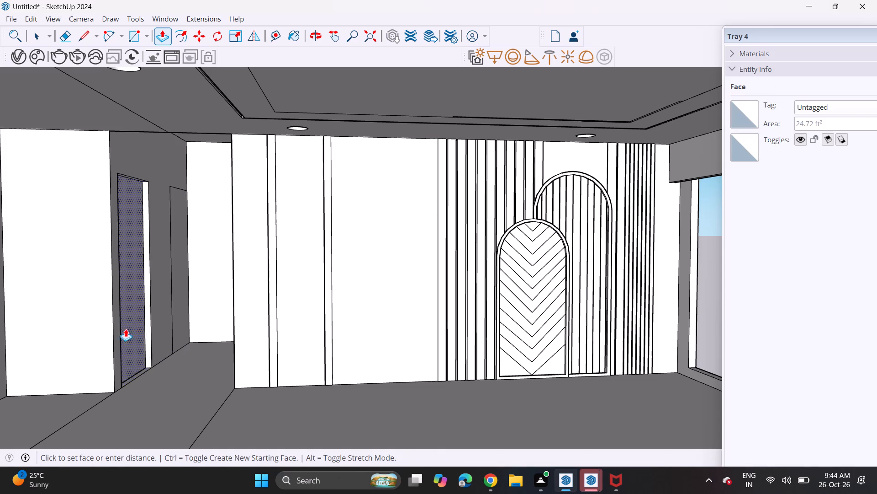
left_click(126, 333)
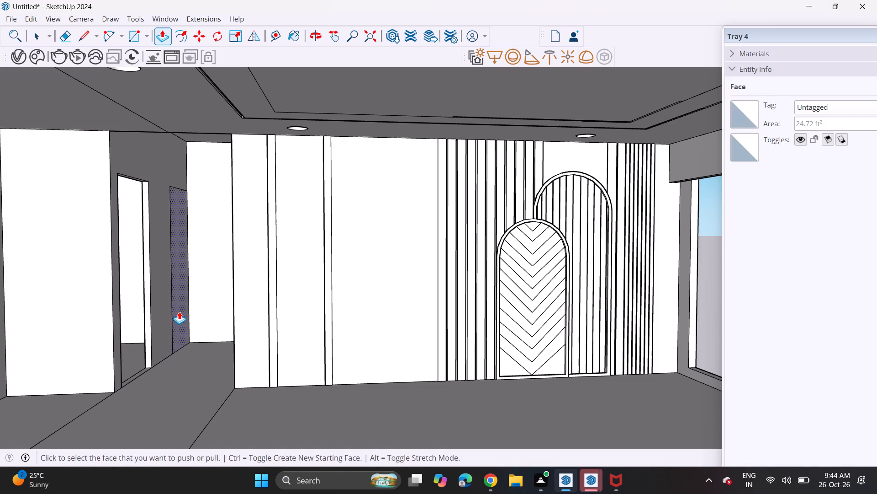
double_click(179, 311)
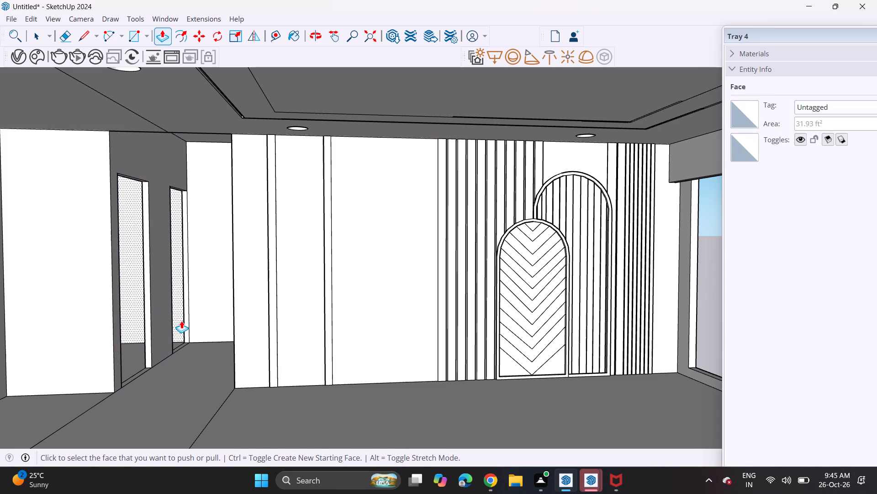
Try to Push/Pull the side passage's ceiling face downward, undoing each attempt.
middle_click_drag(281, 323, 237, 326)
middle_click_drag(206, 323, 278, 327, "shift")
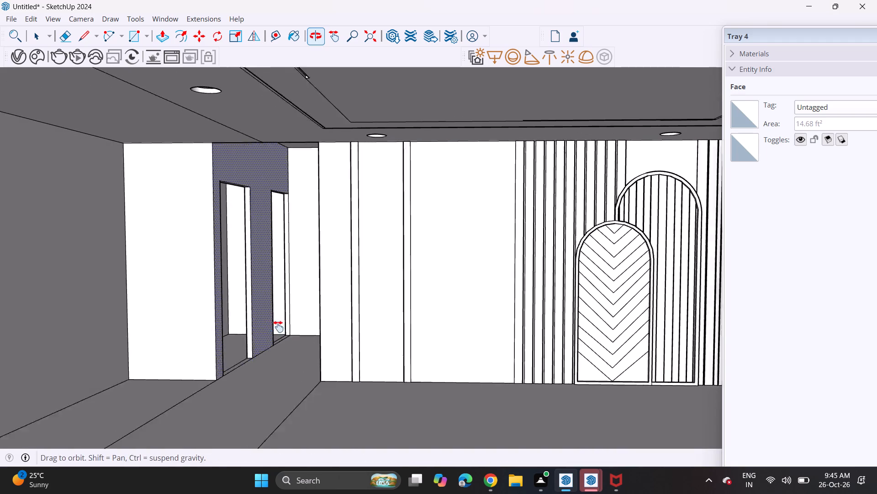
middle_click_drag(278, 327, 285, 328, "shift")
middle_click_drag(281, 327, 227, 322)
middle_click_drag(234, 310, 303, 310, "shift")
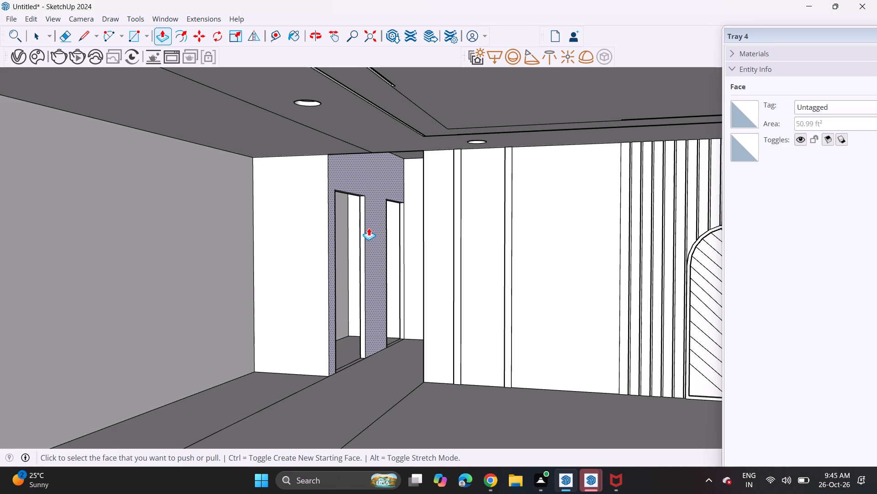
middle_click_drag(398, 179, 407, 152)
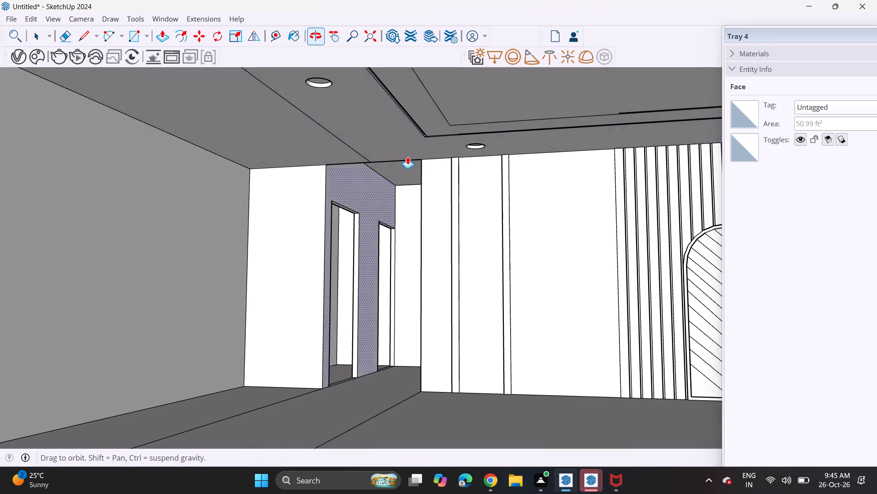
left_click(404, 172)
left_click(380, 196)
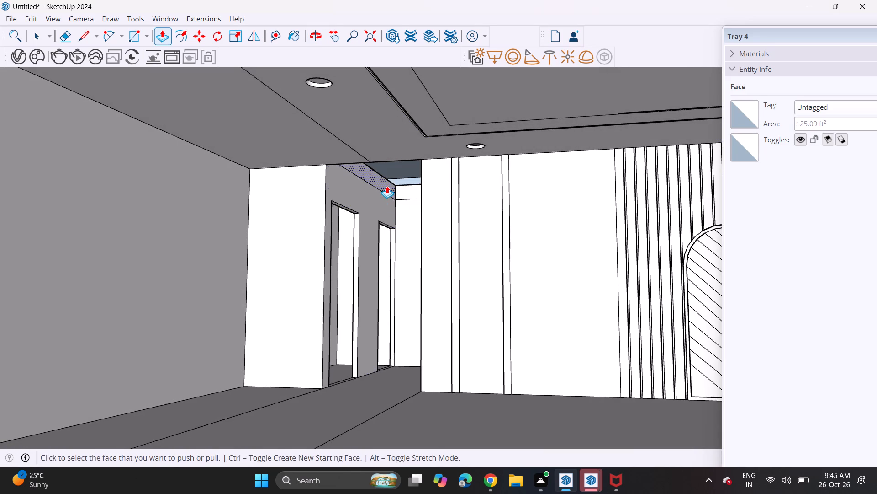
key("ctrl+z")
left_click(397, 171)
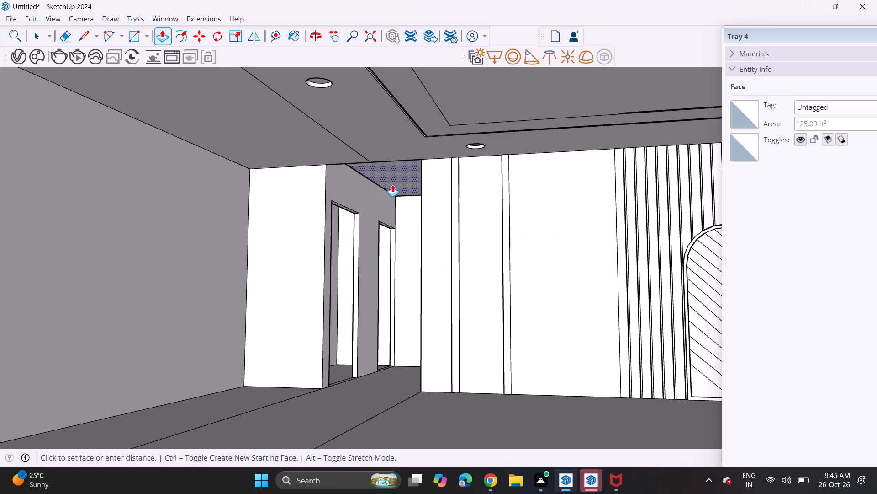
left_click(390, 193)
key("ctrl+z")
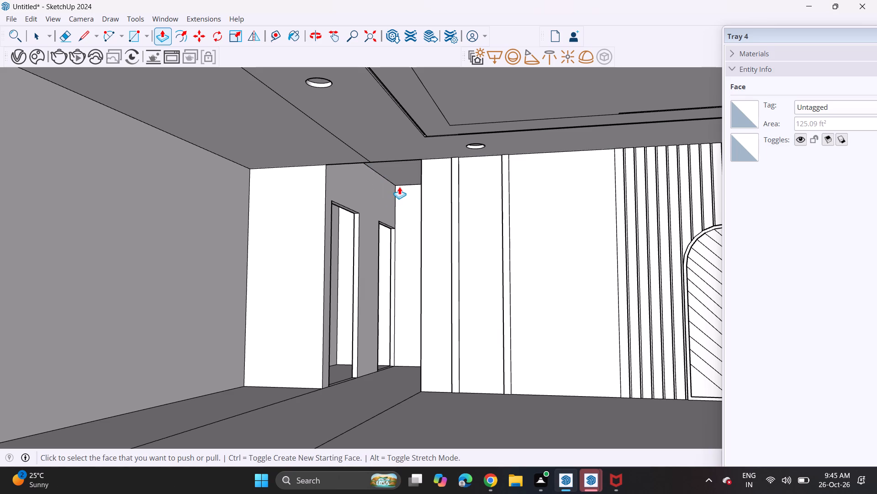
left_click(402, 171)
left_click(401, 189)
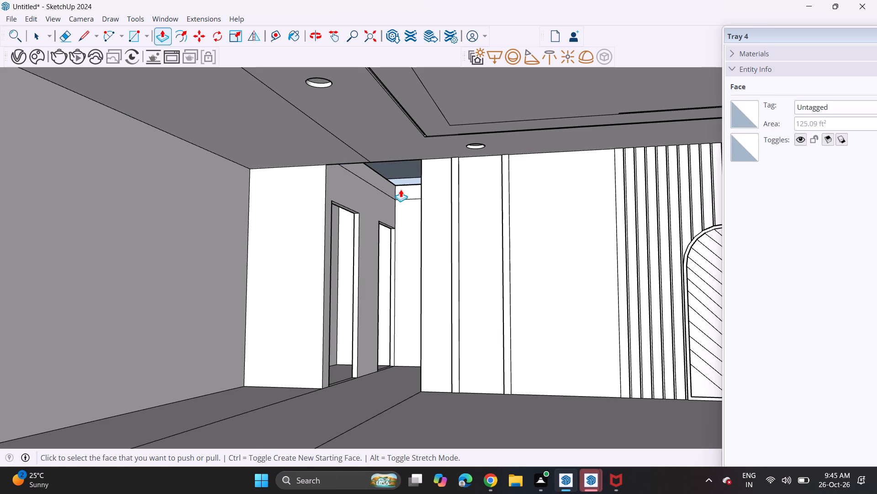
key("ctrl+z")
Push/Pull the side passage's ceiling face slightly downward, keeping it above the door openings.
left_click(406, 175)
left_click(405, 188)
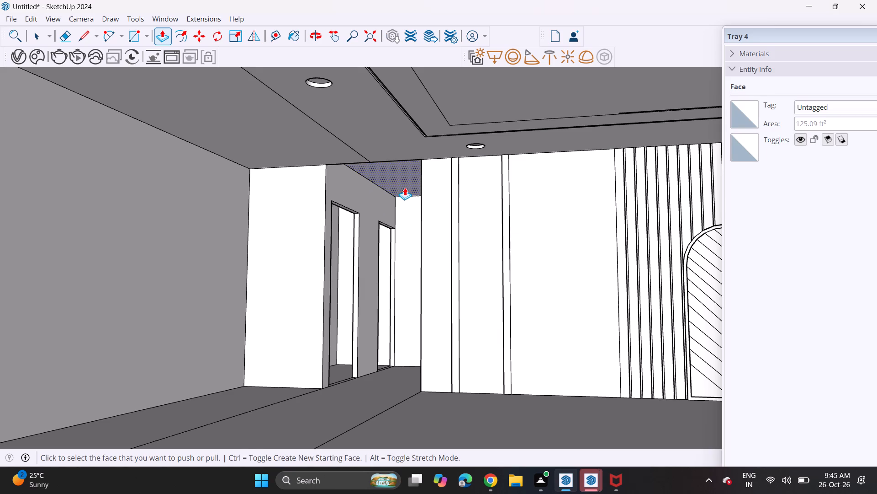
Examine the whole hall from its open front, including the passage, feature wall and window.
middle_click_drag(416, 235, 414, 257)
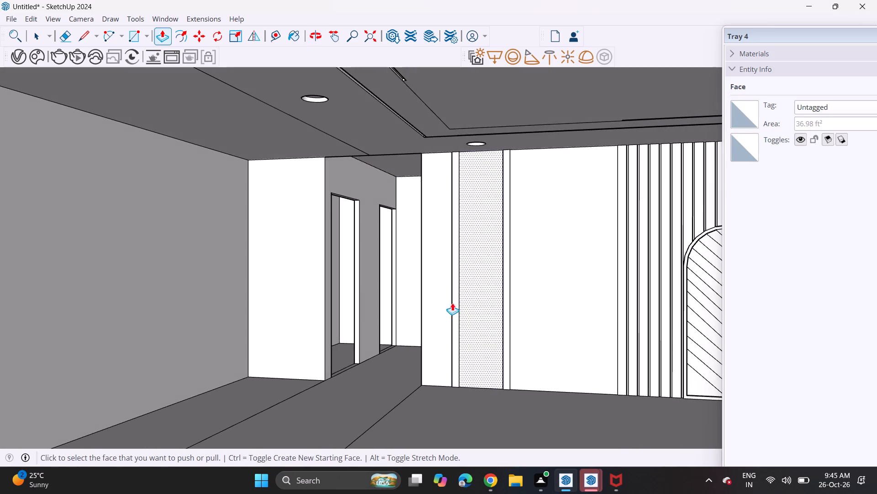
middle_click_drag(448, 301, 356, 264)
middle_click_drag(346, 270, 397, 287)
scroll(396, 292, "down", 1)
scroll(396, 294, "up", 1)
scroll(396, 295, "down", 2)
middle_click_drag(441, 311, 364, 254)
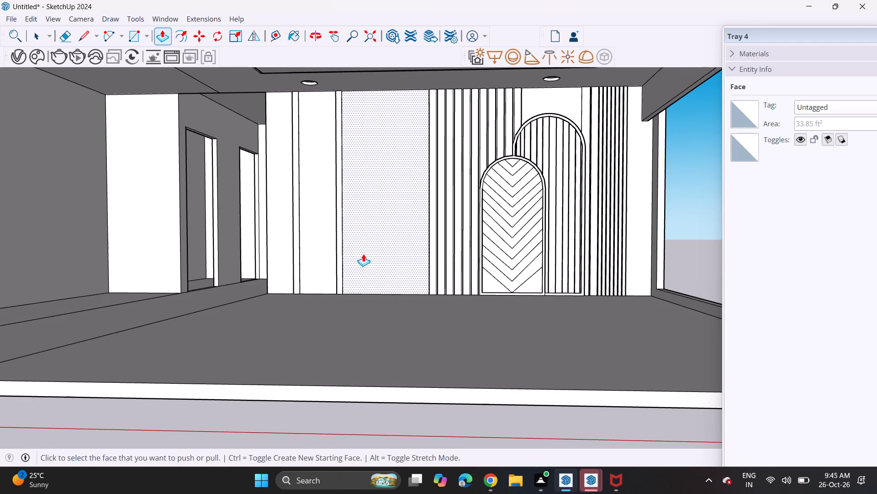
scroll(258, 210, "down", 1)
middle_click_drag(258, 210, 280, 237)
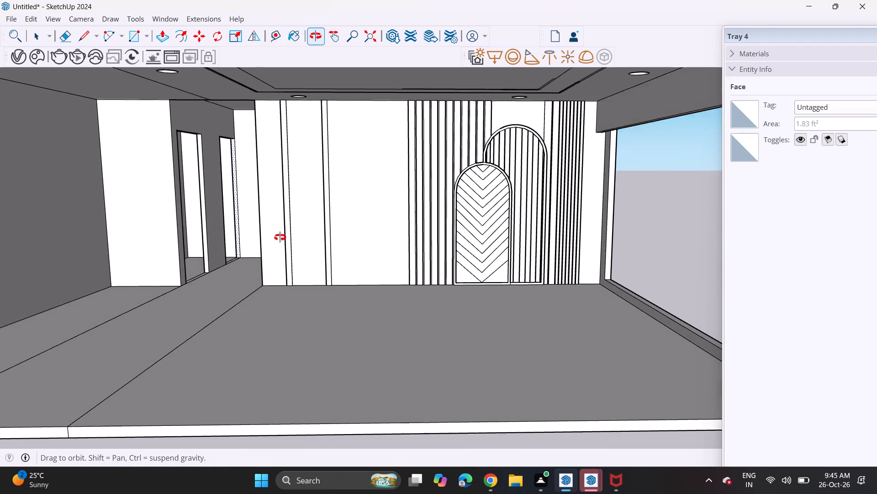
middle_click_drag(280, 237, 275, 224)
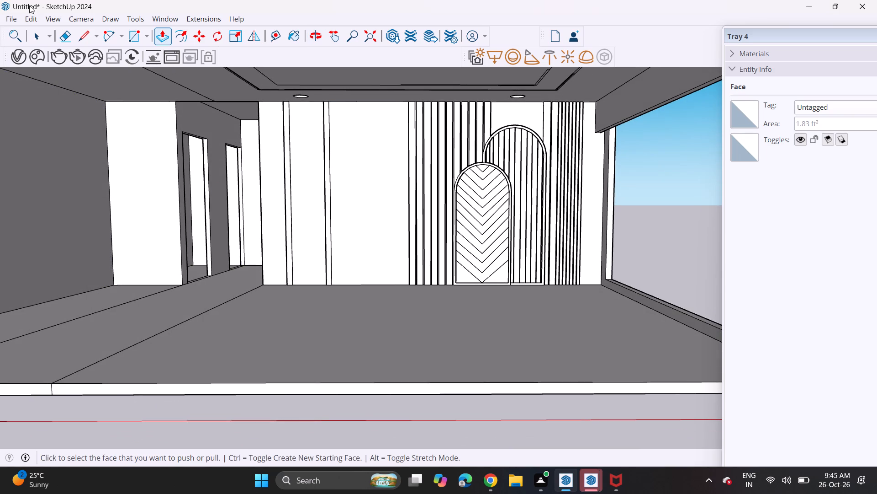
Start importing a model file and go to the Downloads folder.
left_click(9, 16)
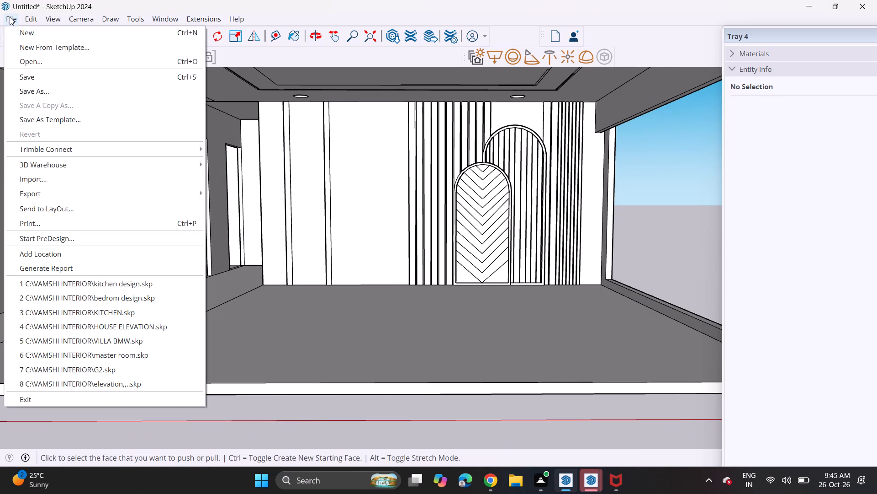
left_click(43, 178)
scroll(192, 162, "down", 6)
scroll(72, 113, "up", 6)
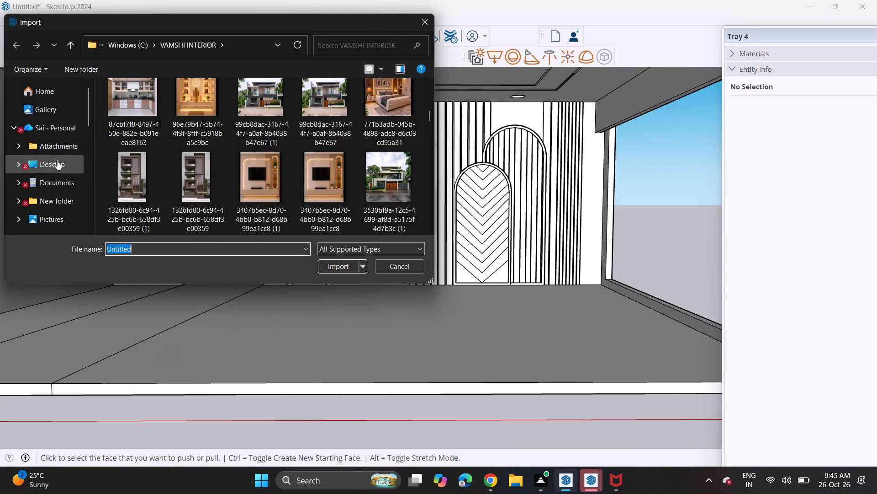
scroll(54, 170, "up", 4)
scroll(54, 170, "down", 4)
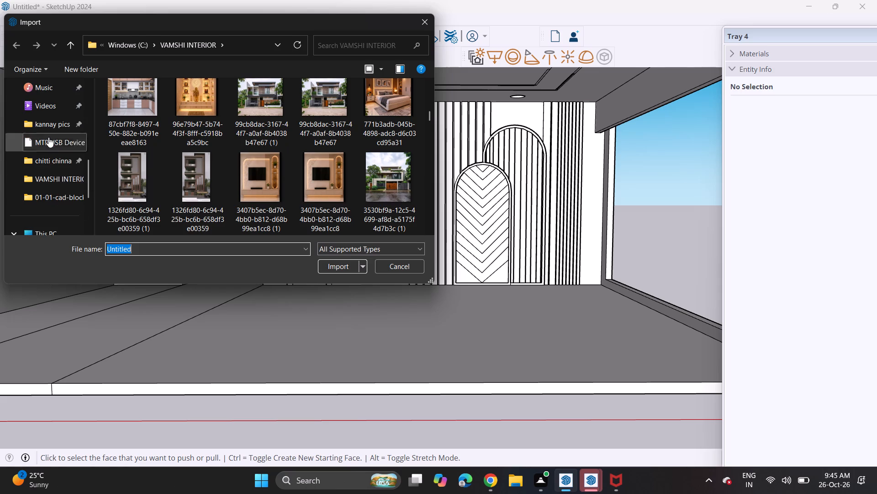
scroll(48, 132, "up", 1)
left_click(44, 104)
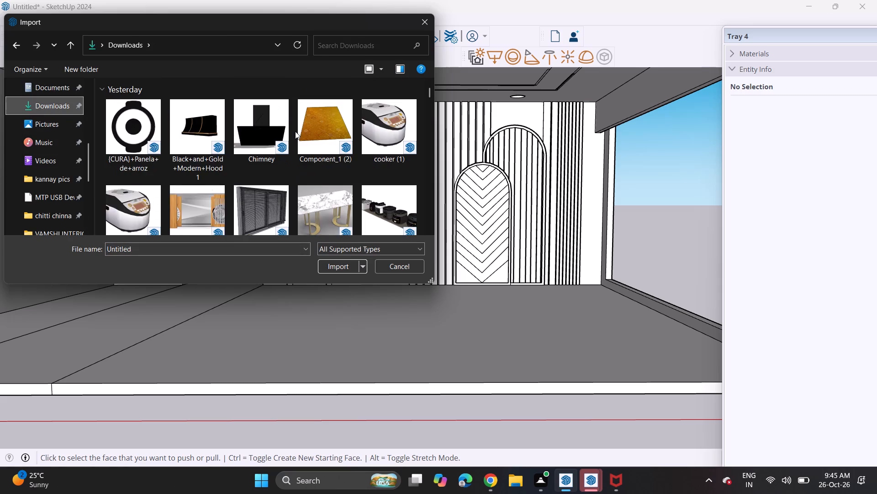
Look through the model files in the Downloads folder for a framed window to fit the hall's side opening.
scroll(295, 131, "down", 12)
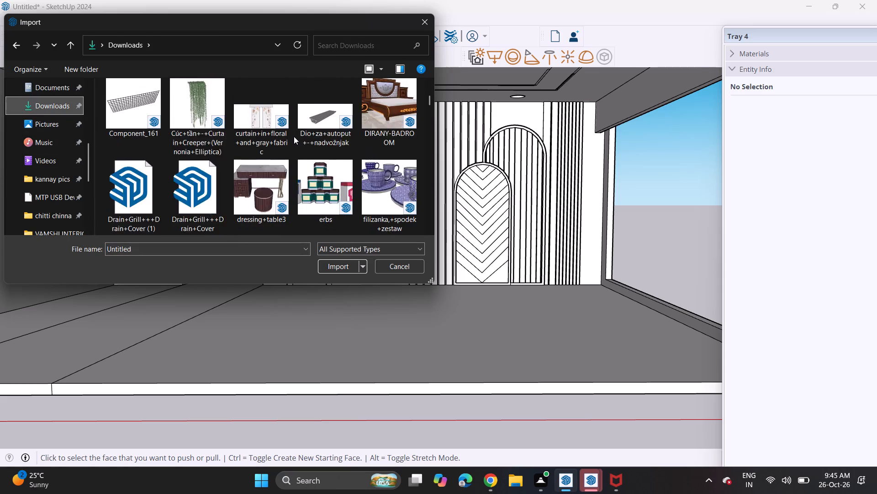
scroll(294, 136, "down", 4)
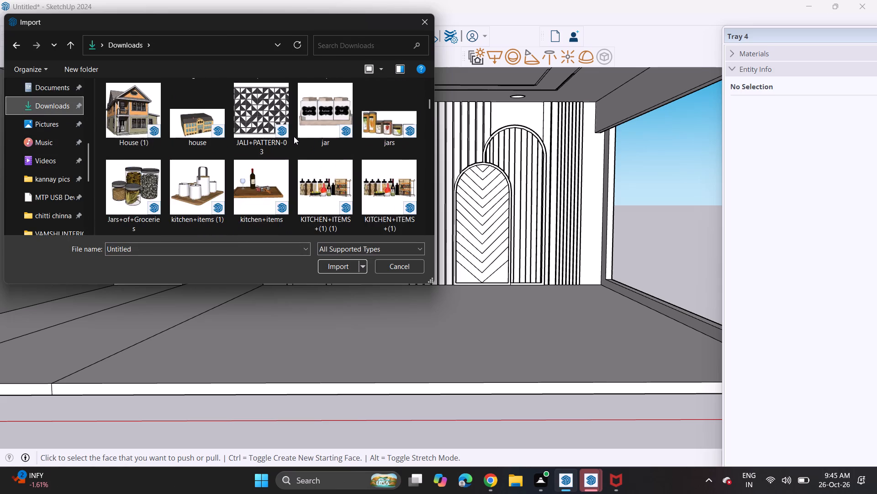
scroll(294, 136, "down", 14)
scroll(294, 136, "up", 1)
scroll(294, 136, "down", 3)
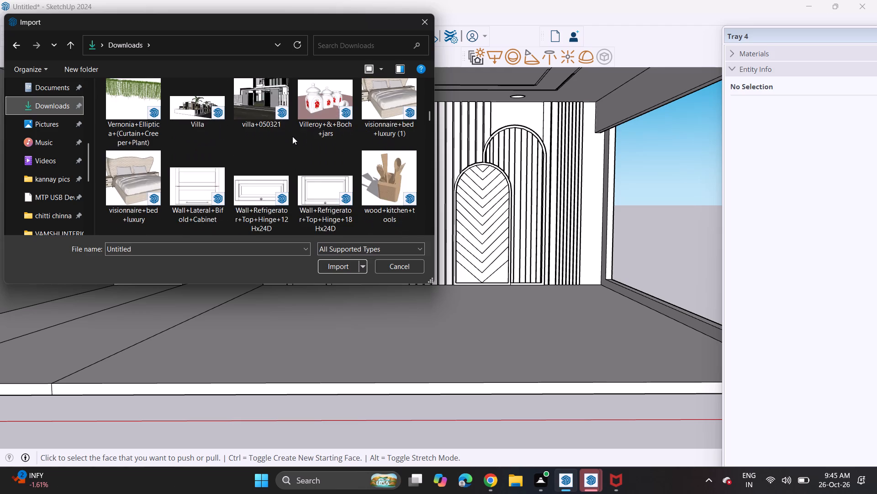
scroll(292, 136, "down", 4)
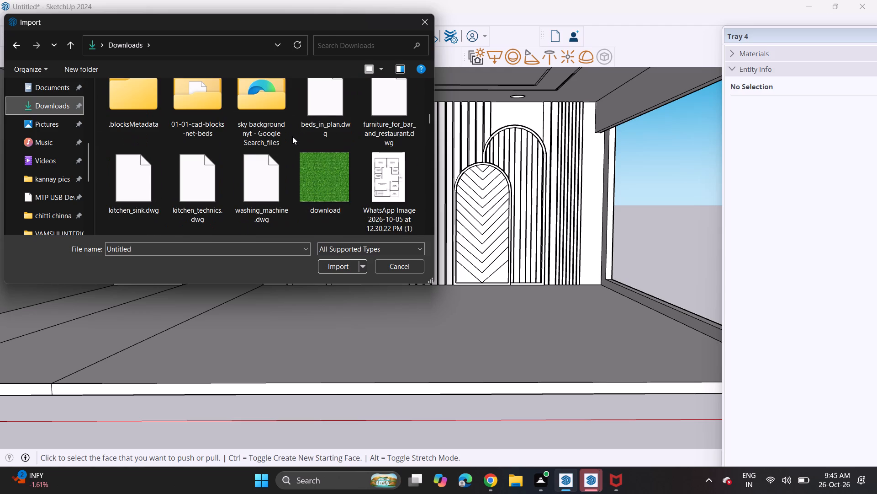
scroll(292, 136, "up", 6)
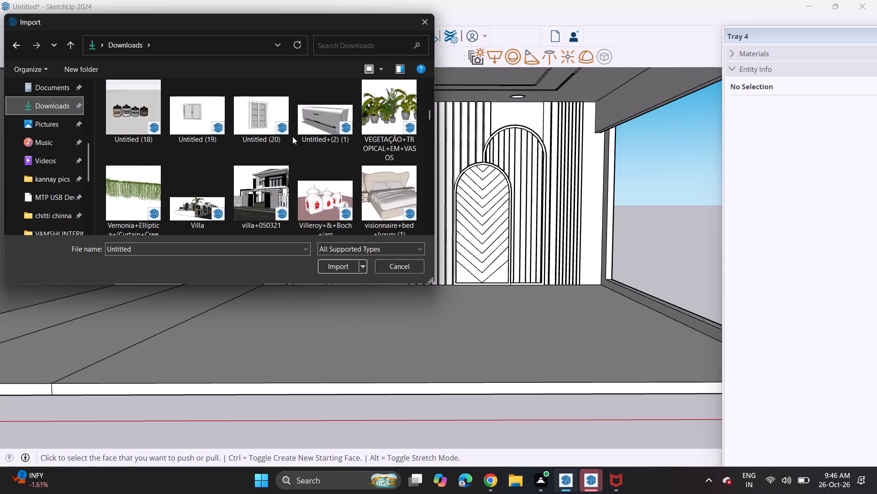
scroll(292, 136, "up", 8)
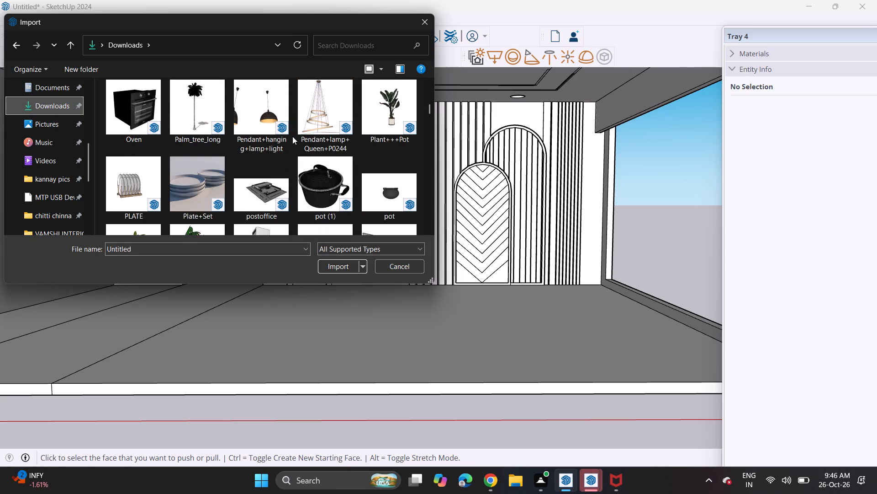
scroll(292, 136, "up", 4)
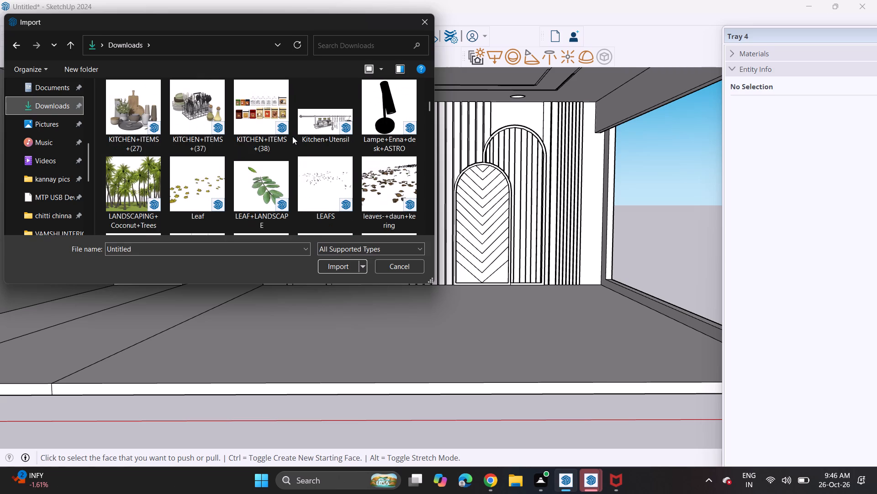
scroll(292, 136, "up", 2)
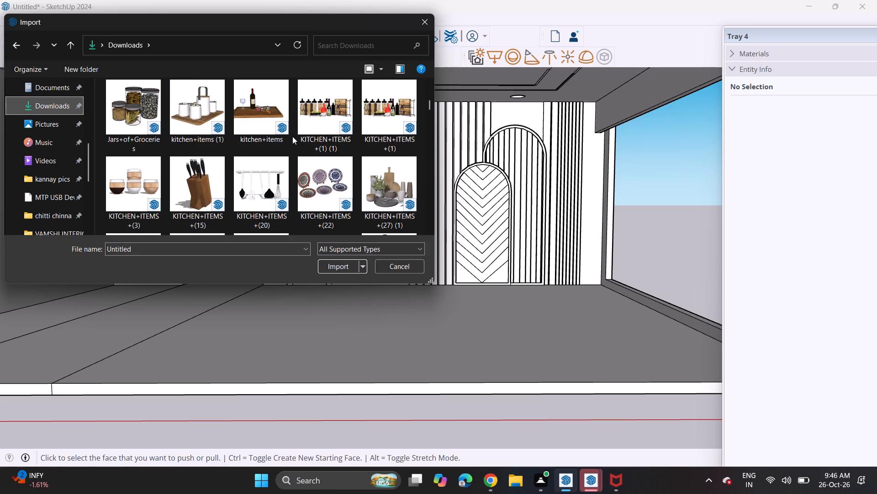
scroll(292, 136, "up", 4)
scroll(292, 136, "down", 12)
scroll(292, 136, "up", 2)
scroll(292, 136, "down", 12)
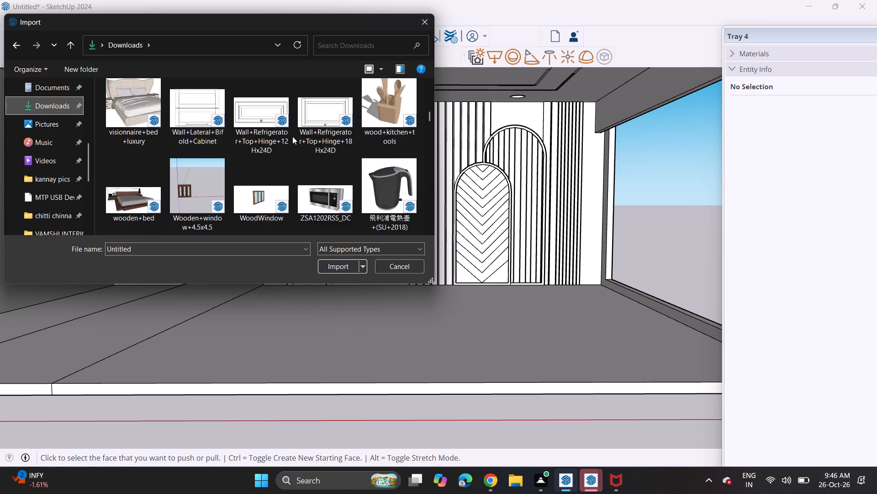
scroll(292, 136, "down", 8)
scroll(292, 136, "up", 1)
scroll(292, 136, "down", 11)
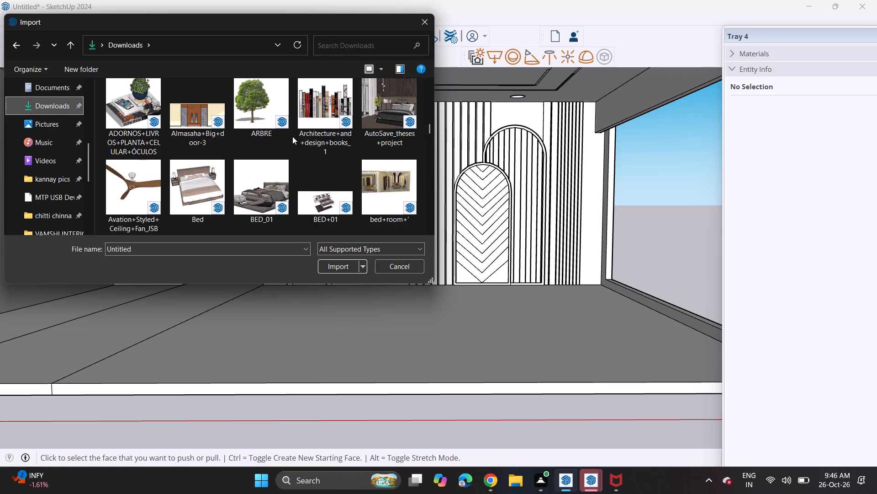
scroll(292, 136, "up", 5)
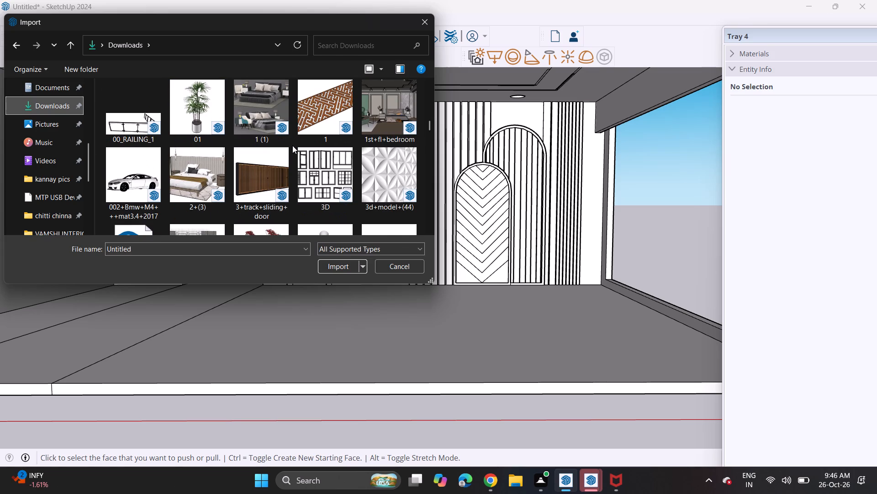
scroll(292, 145, "up", 2)
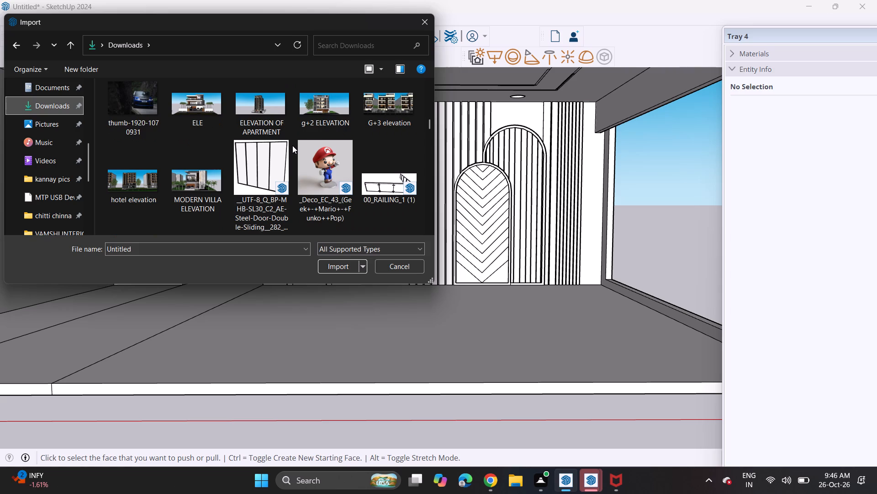
scroll(292, 145, "down", 1)
scroll(292, 145, "up", 1)
scroll(294, 145, "down", 1)
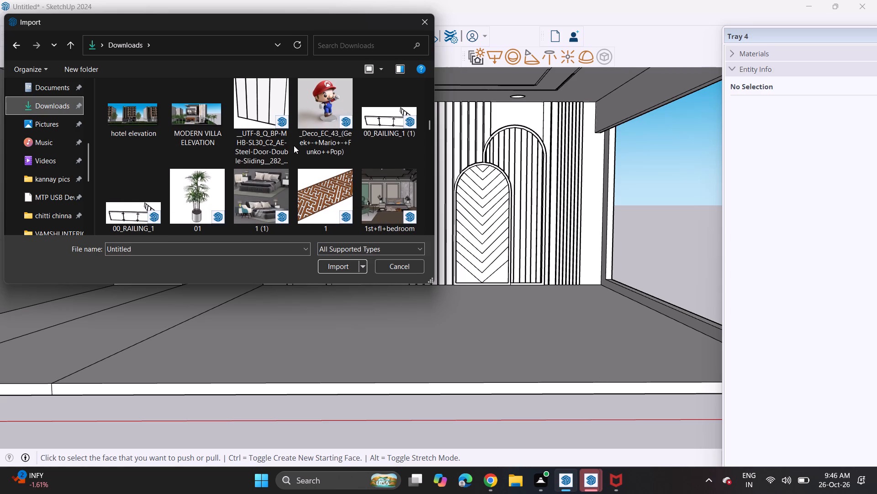
scroll(294, 145, "down", 4)
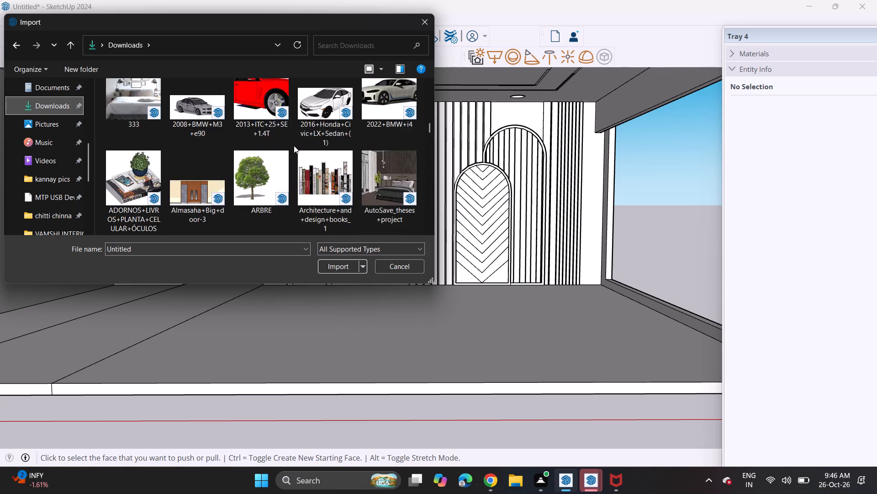
scroll(294, 145, "down", 6)
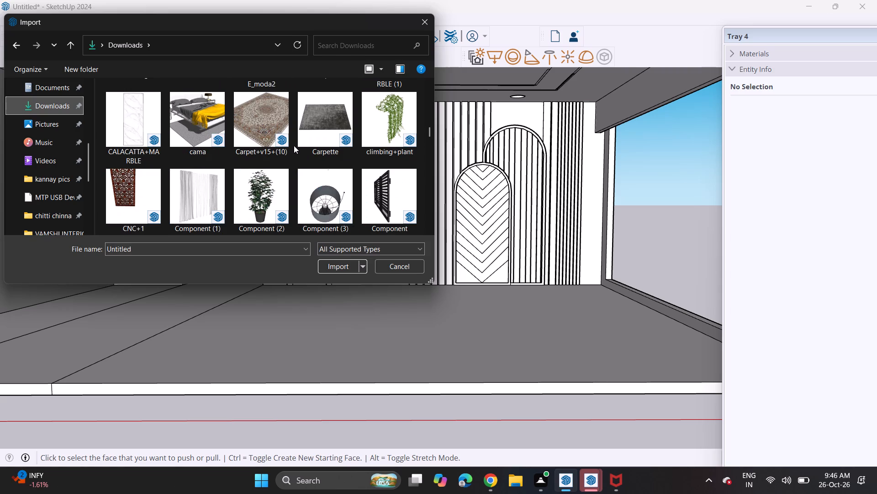
scroll(294, 145, "down", 4)
scroll(296, 141, "up", 2)
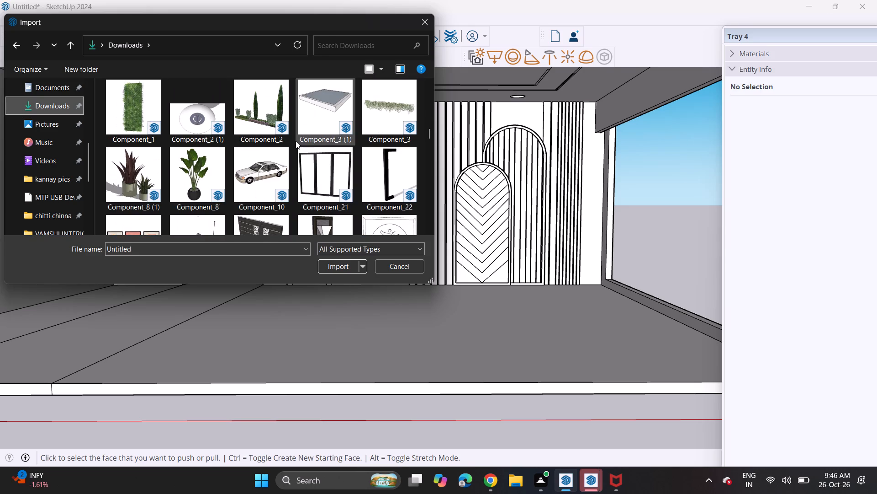
Import the three-panel window frame Component_21 and place it outside the hall near the side wall's opening.
left_click(308, 187)
left_click(338, 262)
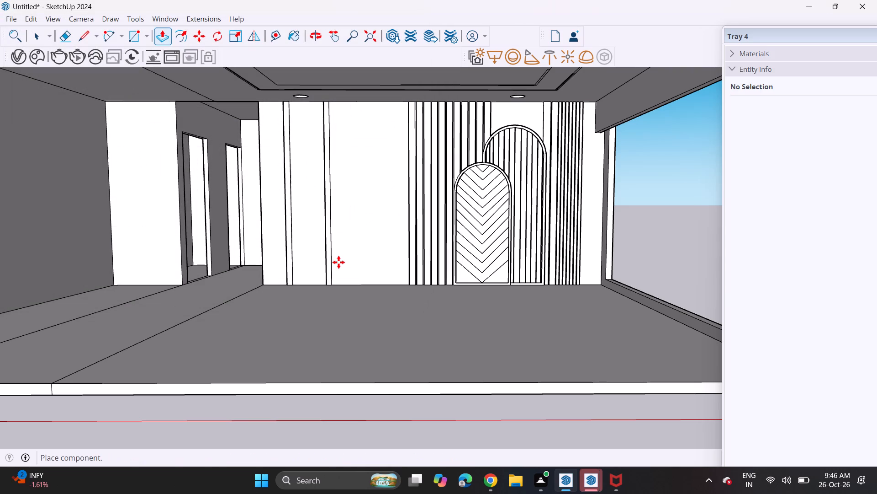
scroll(611, 252, "down", 3)
scroll(611, 252, "up", 1)
scroll(606, 250, "down", 1)
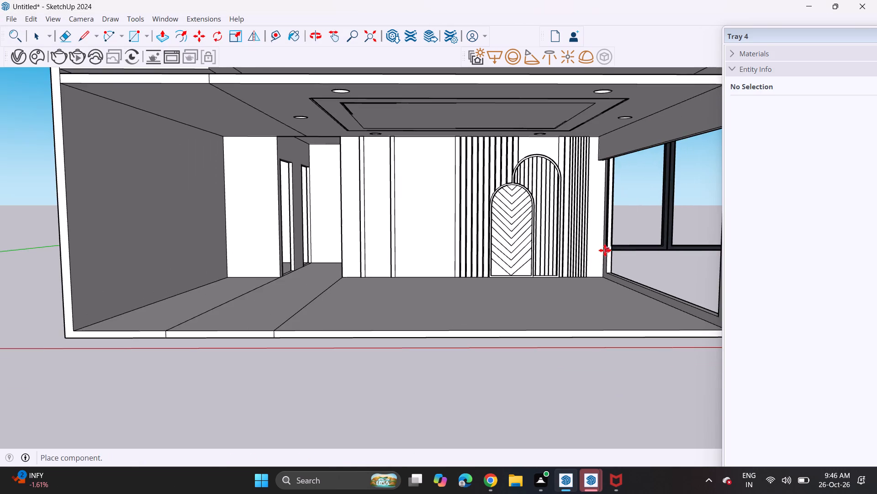
scroll(603, 257, "down", 6)
middle_click_drag(635, 268, 355, 318)
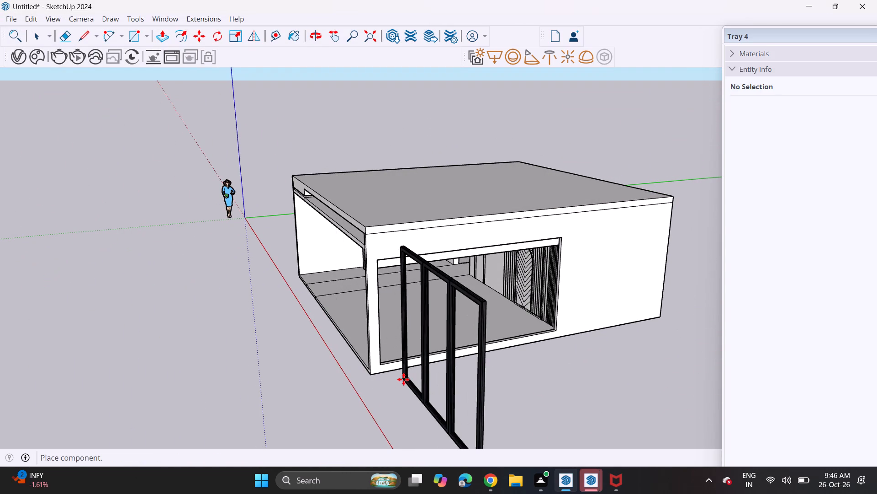
left_click(403, 379)
Rotate the imported window frame a quarter turn about the vertical axis, parallel to the side wall with the opening.
left_click(213, 35)
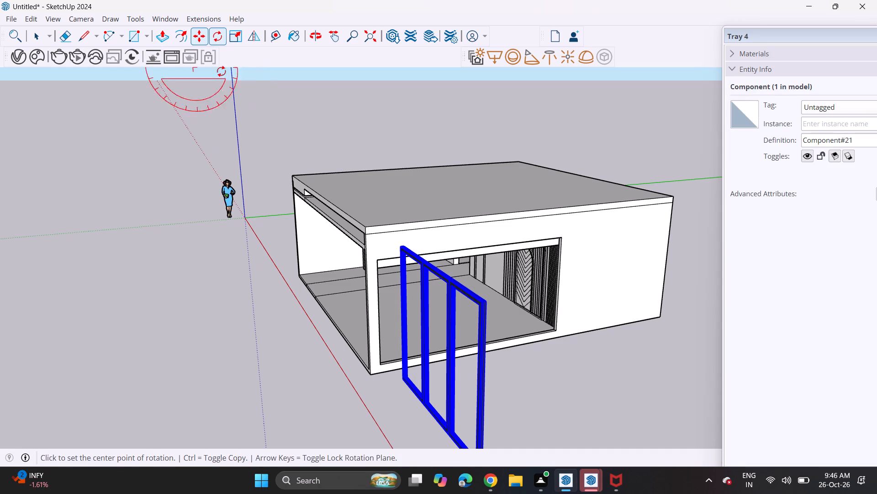
left_click(210, 370)
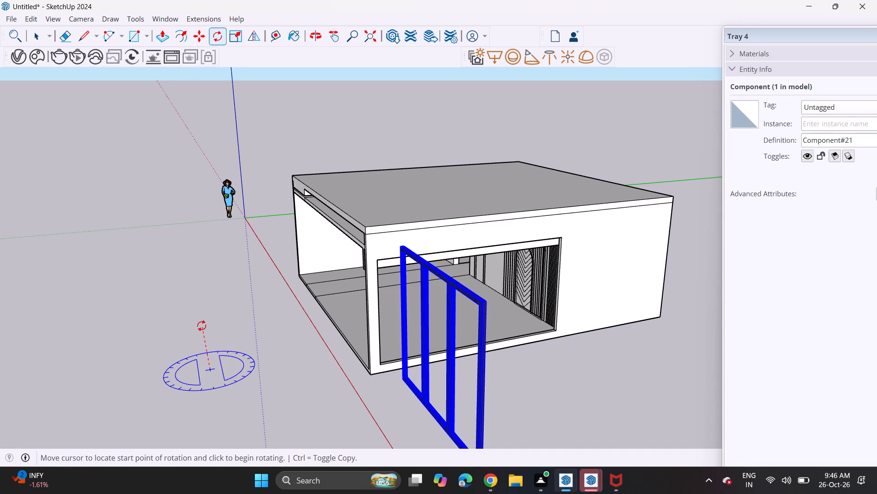
left_click(201, 326)
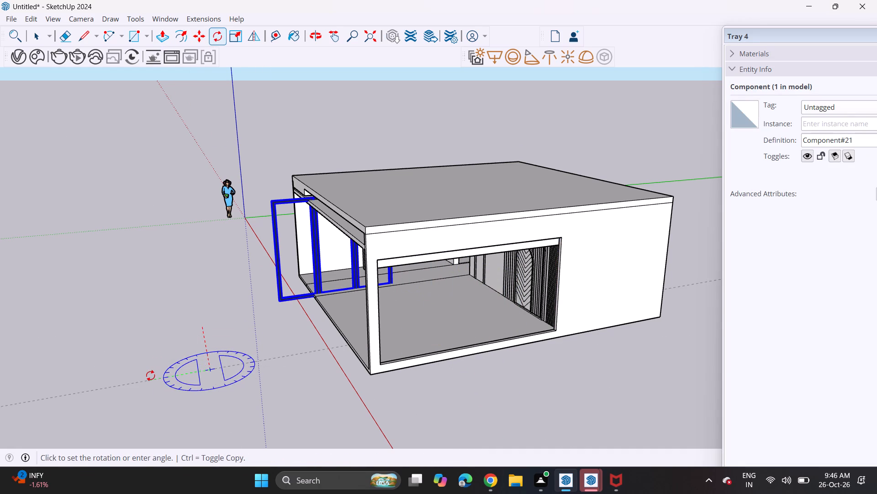
left_click(150, 376)
Move the window frame into the side wall's opening, snapping its bottom corner to the opening's bottom corner nearest the hall's open front.
left_click(198, 35)
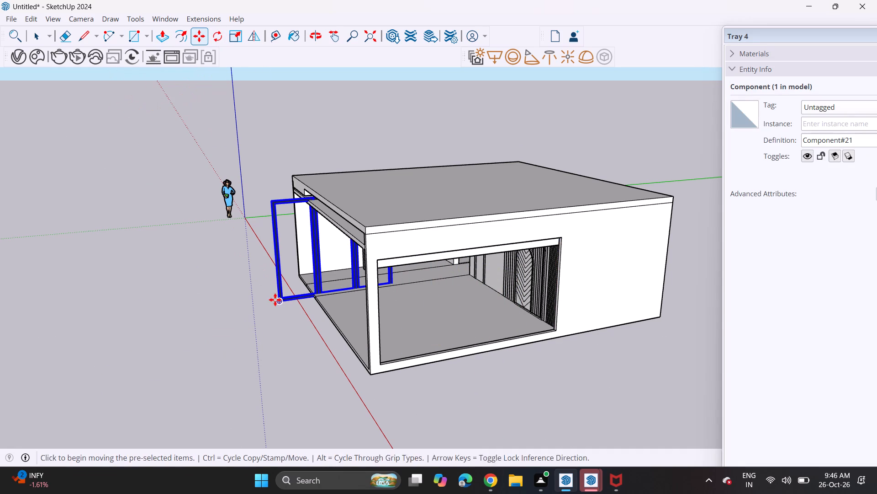
middle_click_drag(270, 301, 410, 283)
scroll(292, 354, "up", 6)
left_click(240, 324)
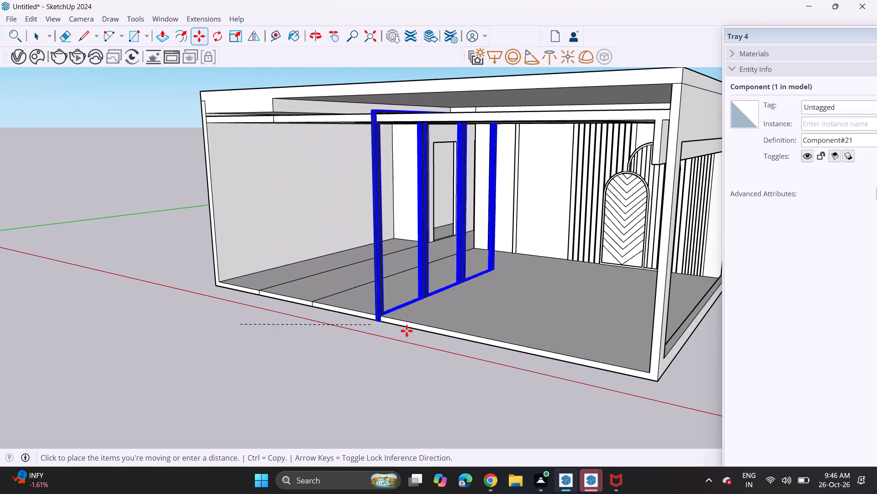
middle_click_drag(613, 335, 365, 347)
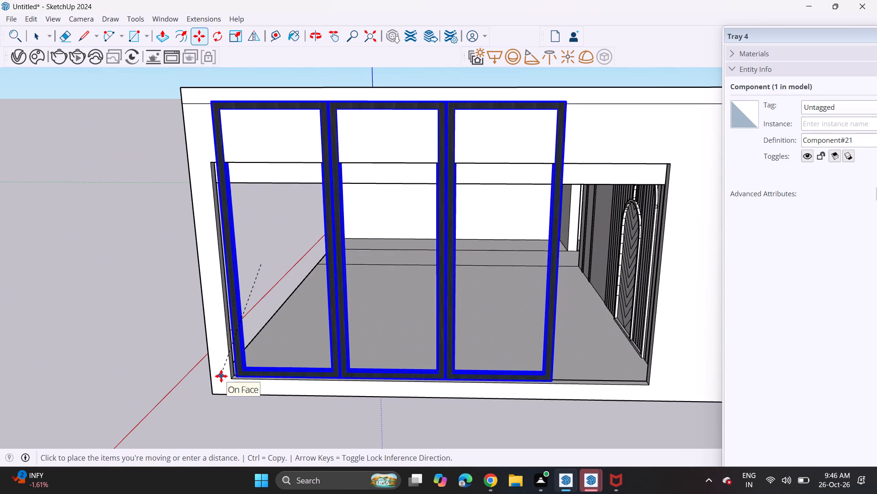
middle_click_drag(261, 367, 356, 364)
middle_click_drag(366, 364, 363, 281)
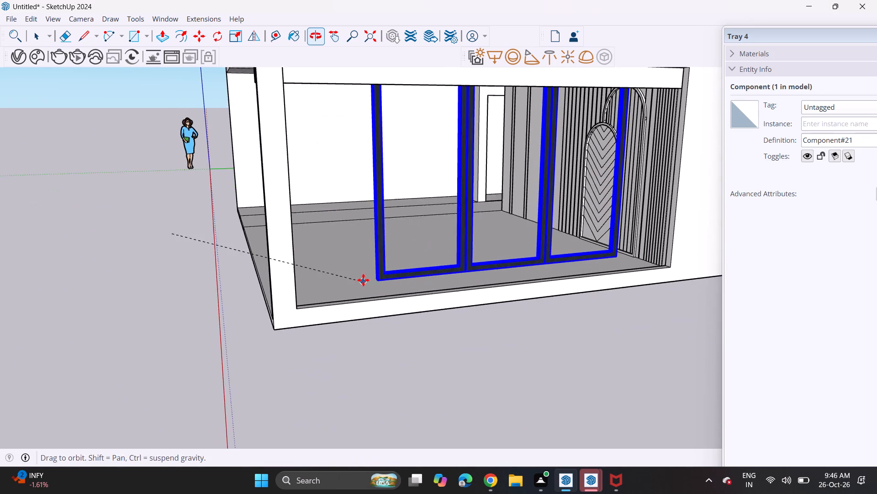
middle_click_drag(363, 280, 359, 339)
left_click(287, 370)
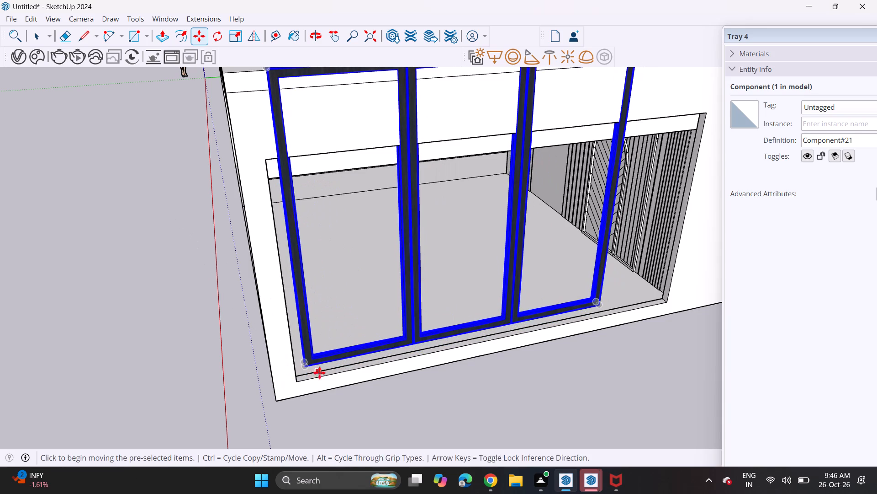
left_click(306, 370)
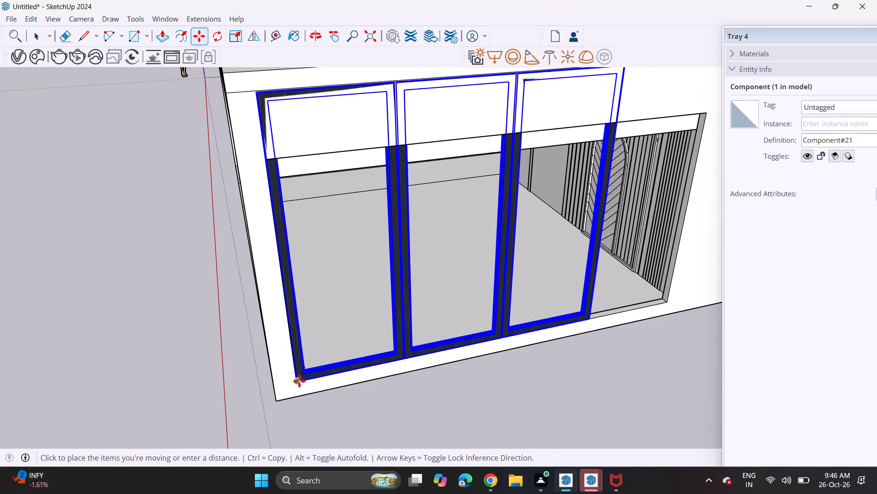
left_click(299, 381)
Scale the window frame's height down to the opening's top edge and its width out to the opening's far edge.
middle_click_drag(309, 381, 211, 348)
scroll(313, 378, "up", 1)
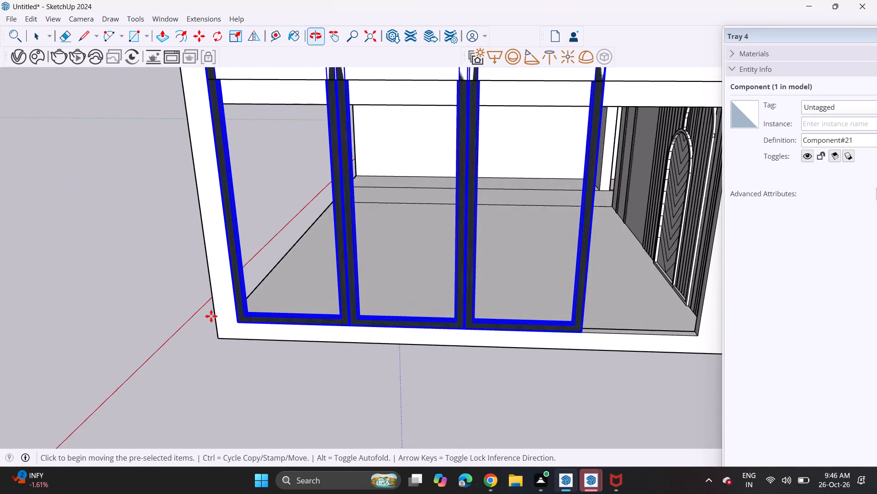
scroll(220, 278, "down", 7)
middle_click_drag(258, 249, 235, 322)
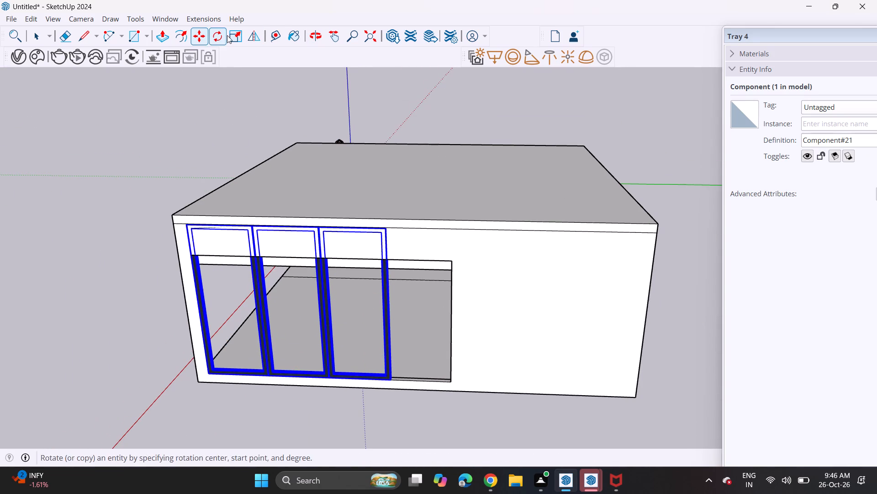
left_click(234, 35)
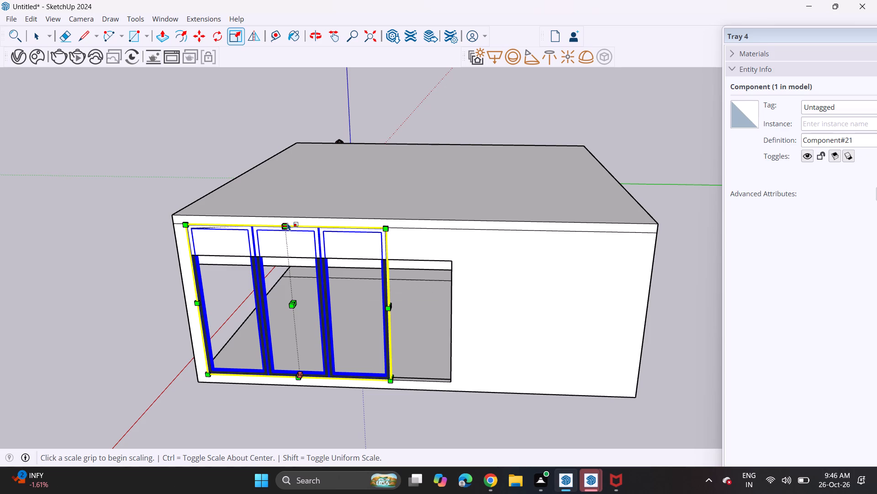
left_click(290, 223)
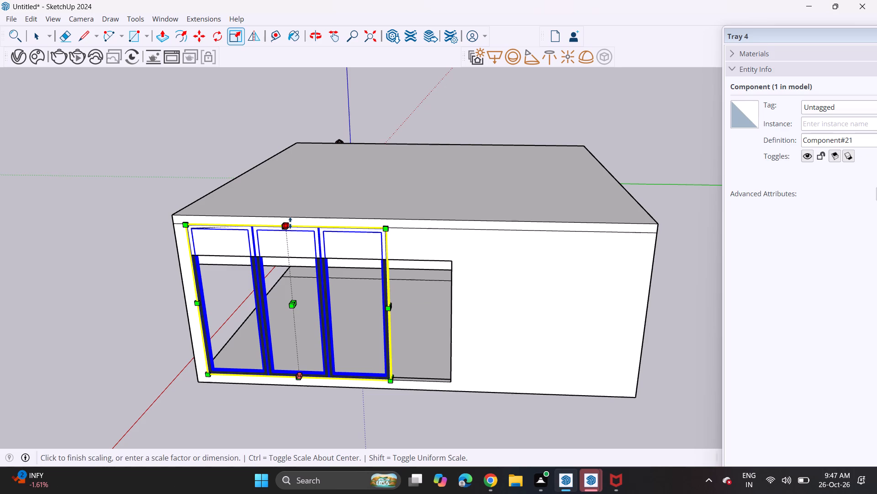
left_click(295, 257)
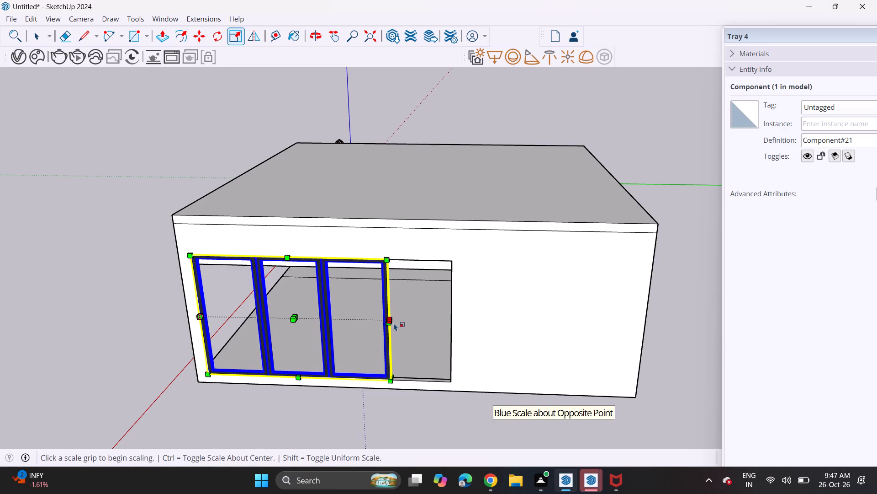
left_click(389, 317)
left_click(454, 325)
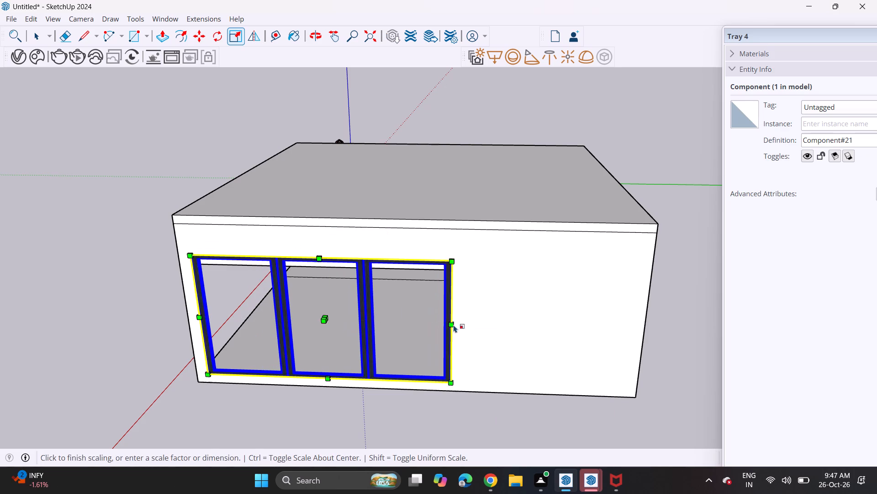
middle_click_drag(249, 313, 682, 233)
key("space")
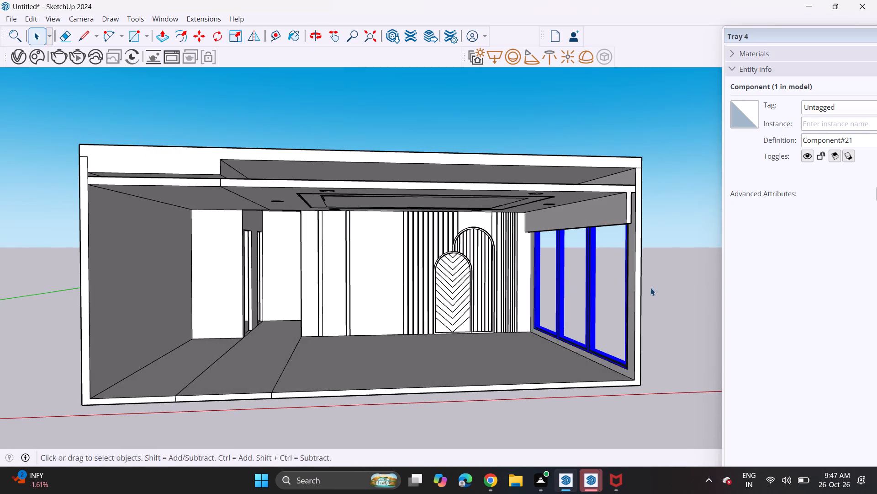
Deselect the window frame and inspect its fit along the side opening's bottom edge and far corner.
left_click(650, 288)
scroll(556, 309, "up", 10)
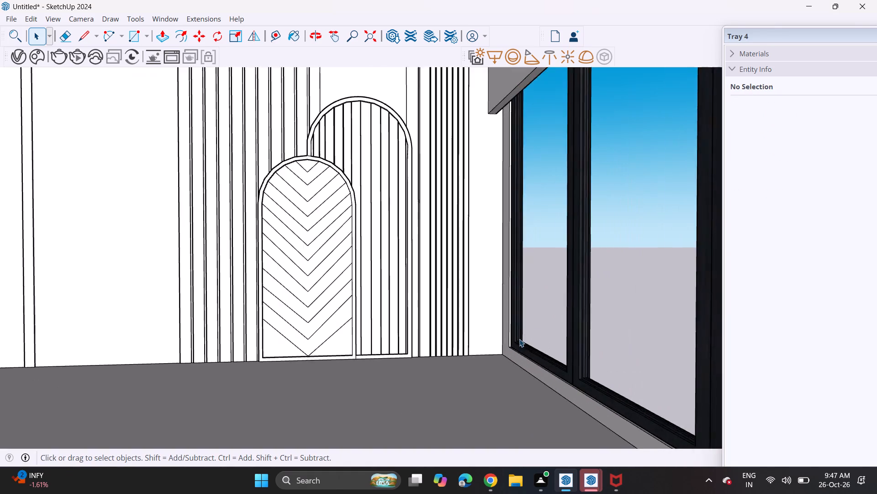
scroll(519, 339, "up", 5)
scroll(518, 339, "down", 8)
scroll(513, 337, "up", 1)
scroll(513, 337, "down", 6)
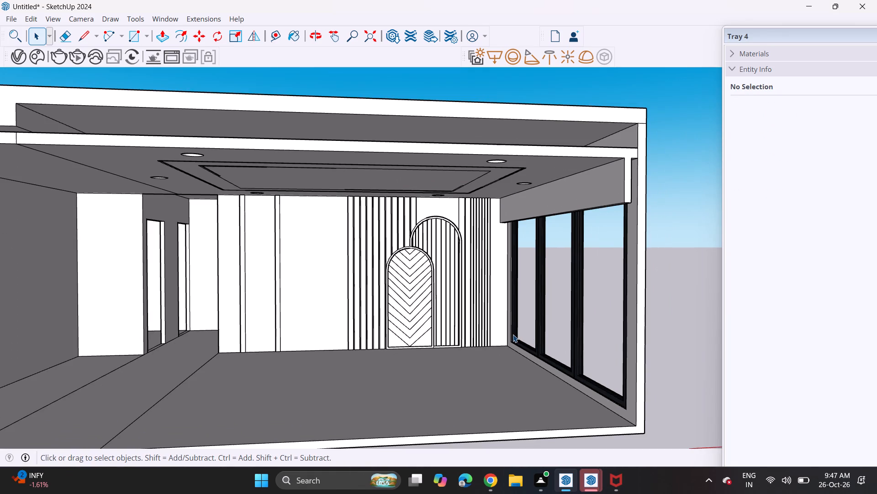
Start an import and look through the model files in the Downloads folder for the hall's next furnishing.
left_click(13, 20)
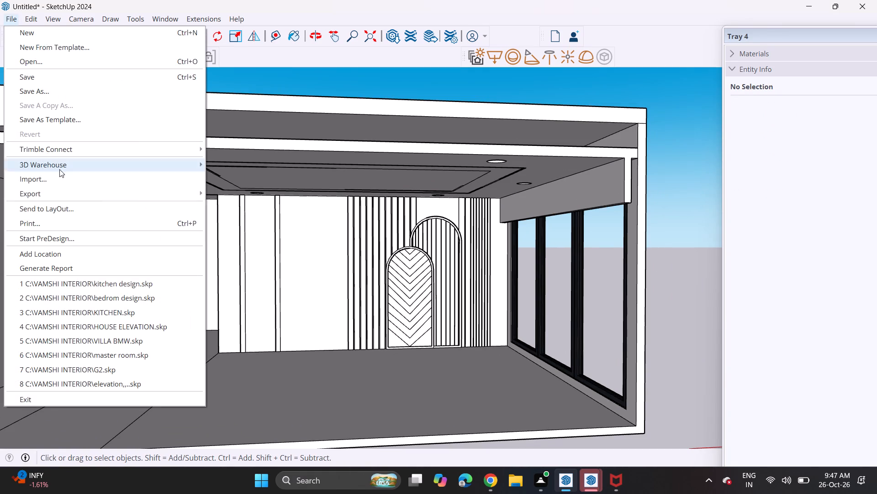
left_click(42, 178)
scroll(298, 182, "down", 2)
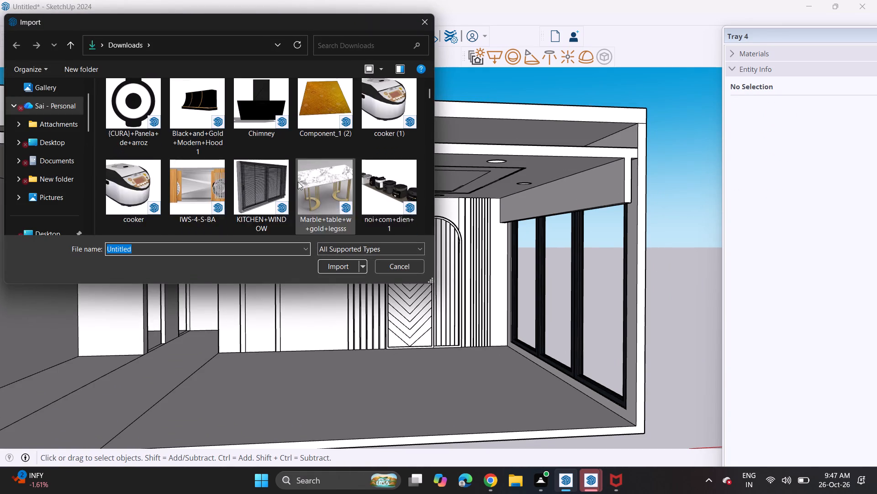
scroll(298, 182, "down", 4)
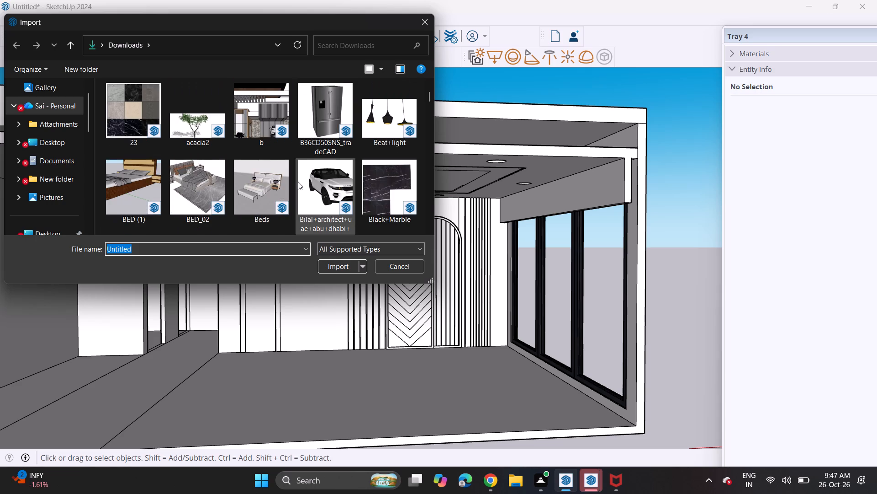
scroll(297, 180, "down", 3)
scroll(297, 180, "up", 1)
scroll(297, 180, "down", 3)
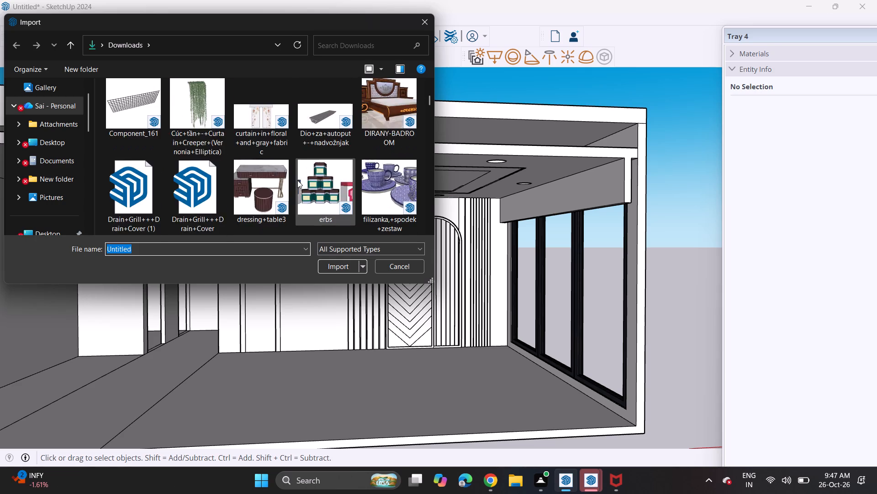
scroll(297, 180, "down", 1)
scroll(297, 180, "up", 1)
scroll(297, 180, "down", 8)
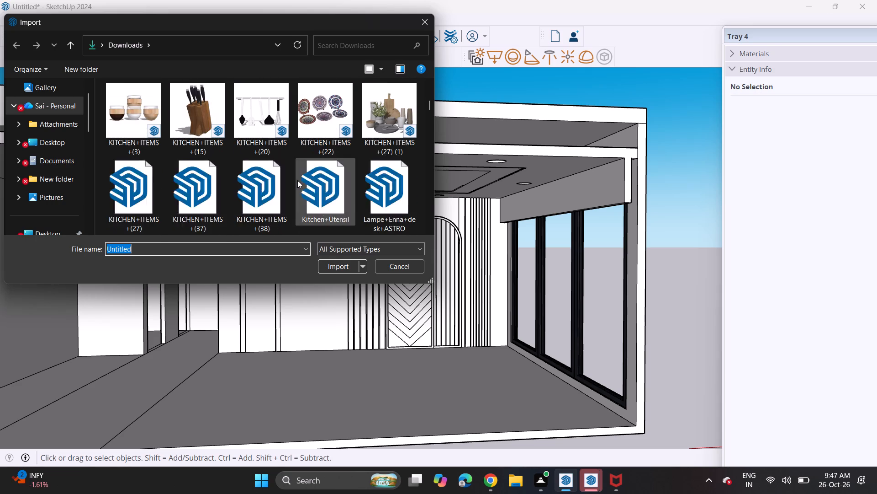
scroll(297, 180, "down", 8)
scroll(297, 180, "up", 1)
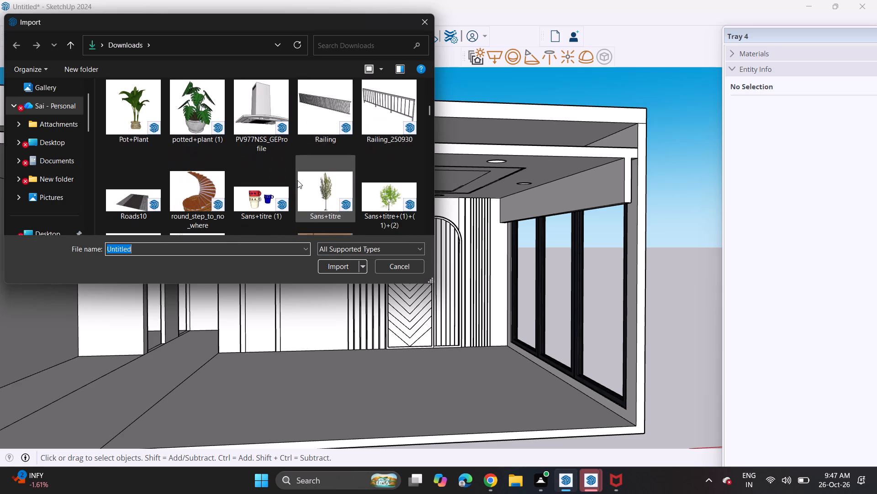
scroll(297, 180, "down", 5)
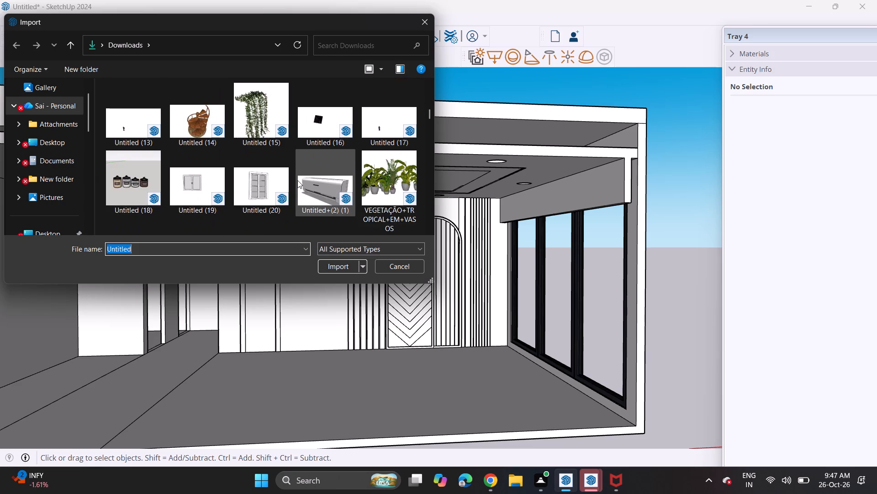
scroll(297, 180, "down", 5)
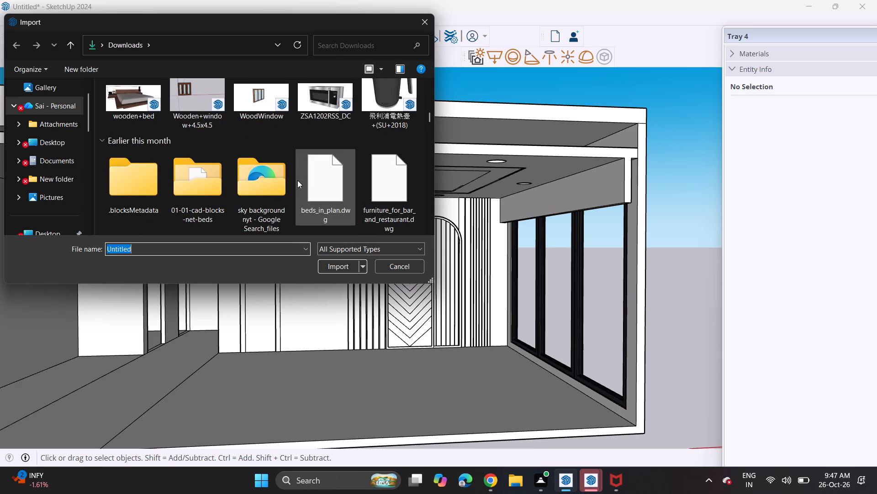
scroll(297, 180, "down", 6)
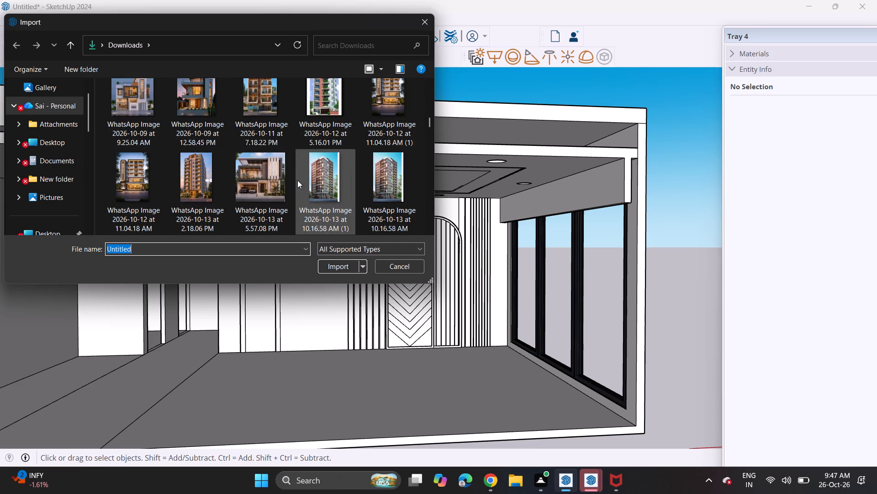
scroll(297, 180, "down", 4)
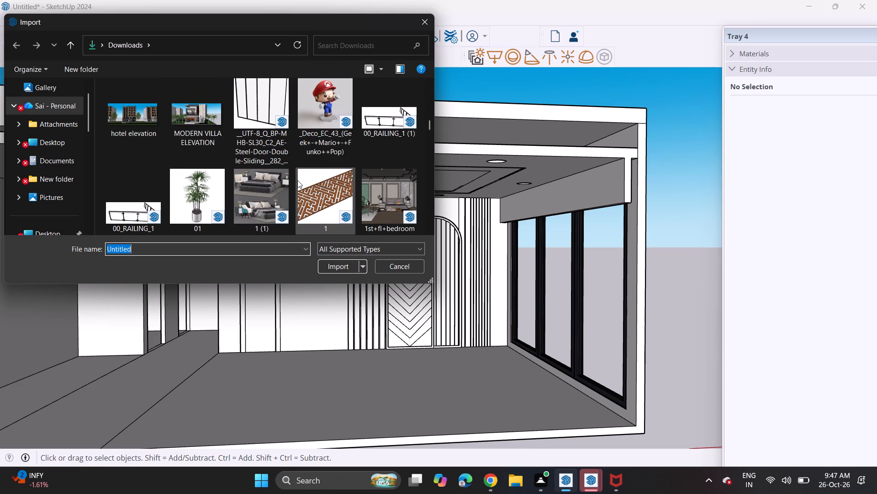
scroll(297, 180, "down", 2)
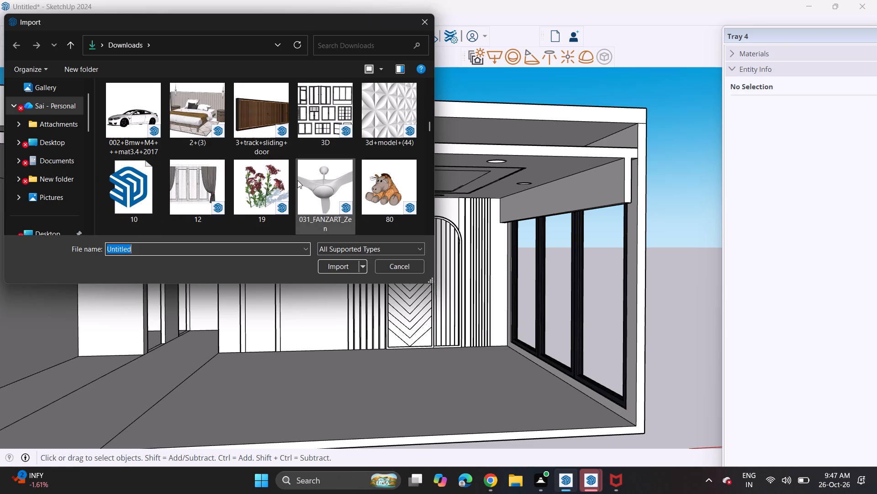
scroll(297, 180, "down", 4)
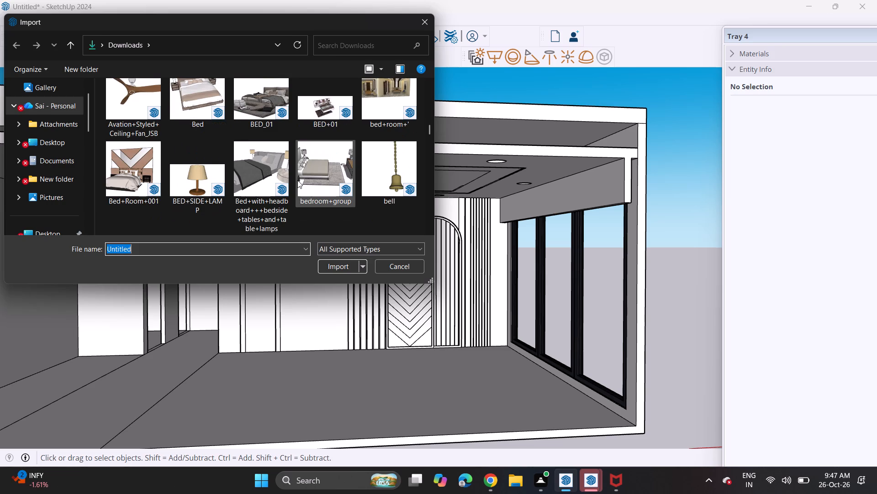
scroll(297, 180, "down", 2)
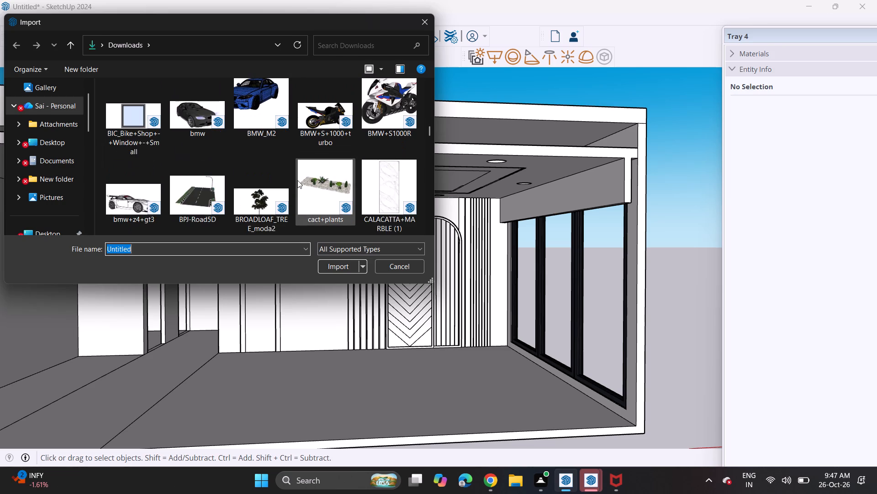
scroll(297, 180, "down", 3)
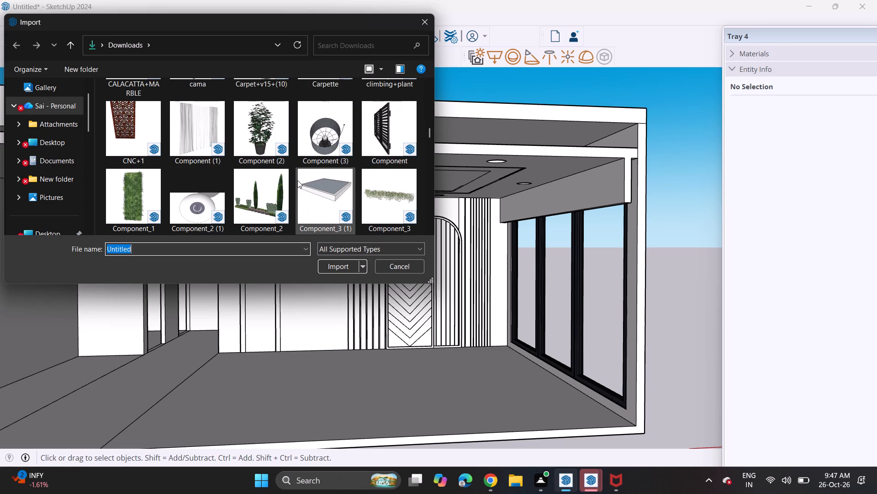
scroll(297, 180, "down", 2)
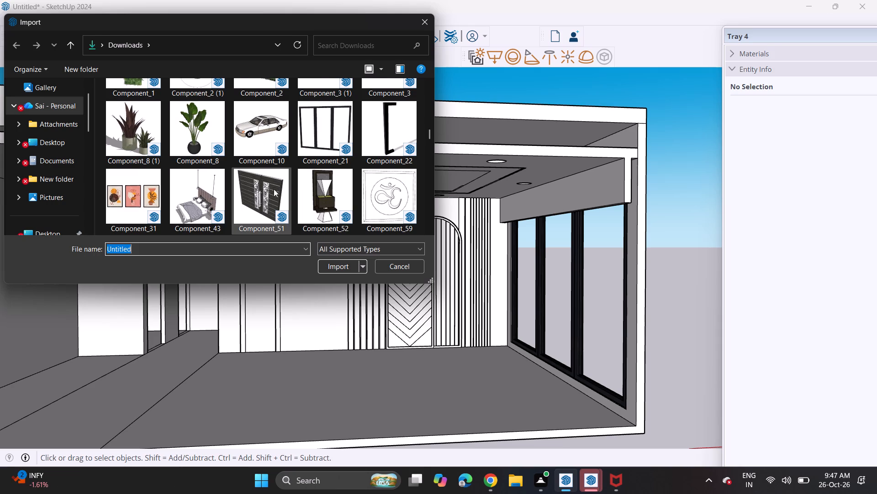
scroll(276, 183, "down", 2)
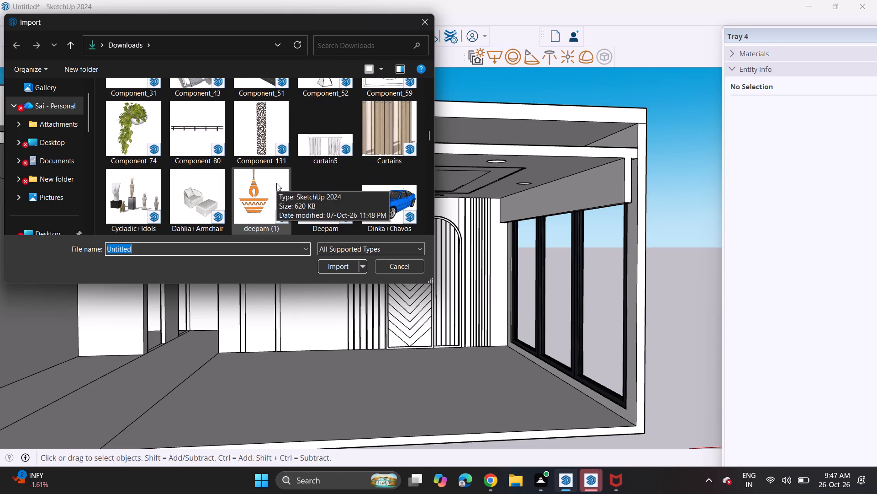
scroll(276, 183, "down", 1)
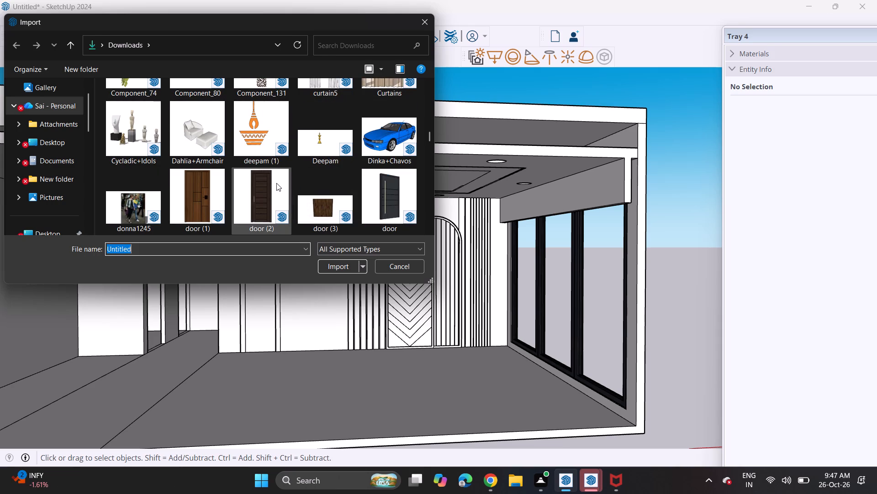
scroll(276, 183, "down", 1)
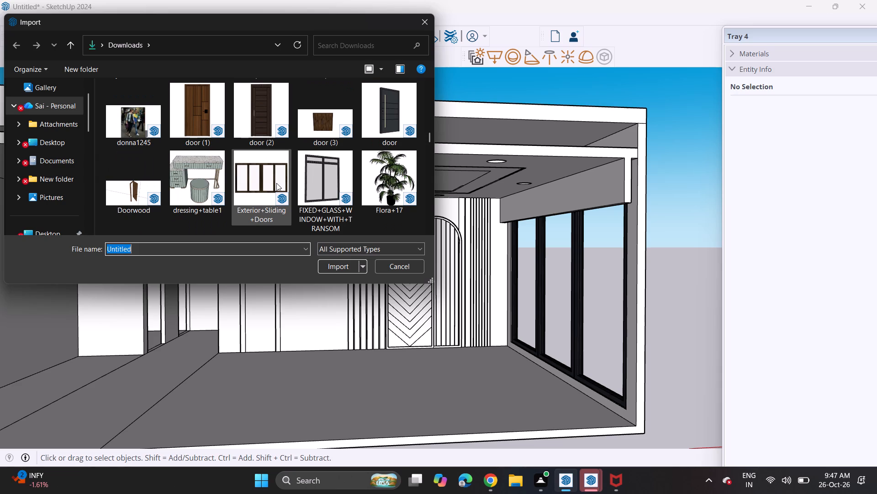
scroll(289, 171, "down", 1)
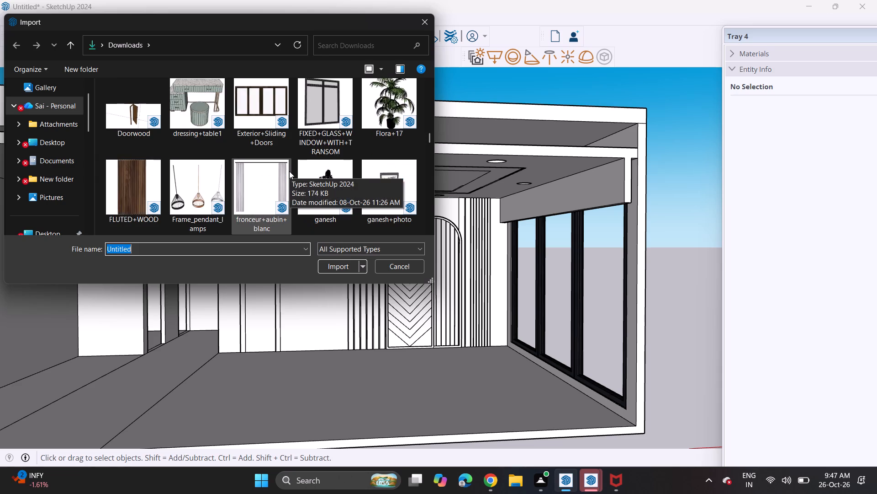
scroll(289, 171, "down", 4)
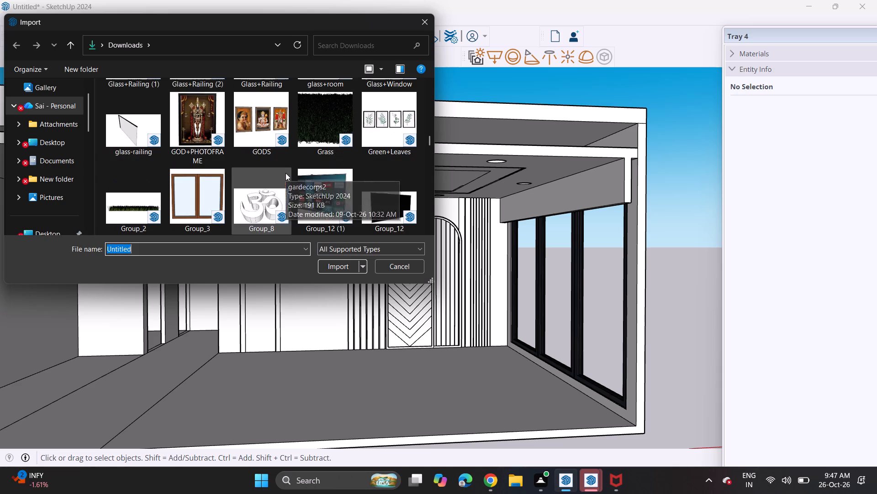
scroll(285, 173, "down", 3)
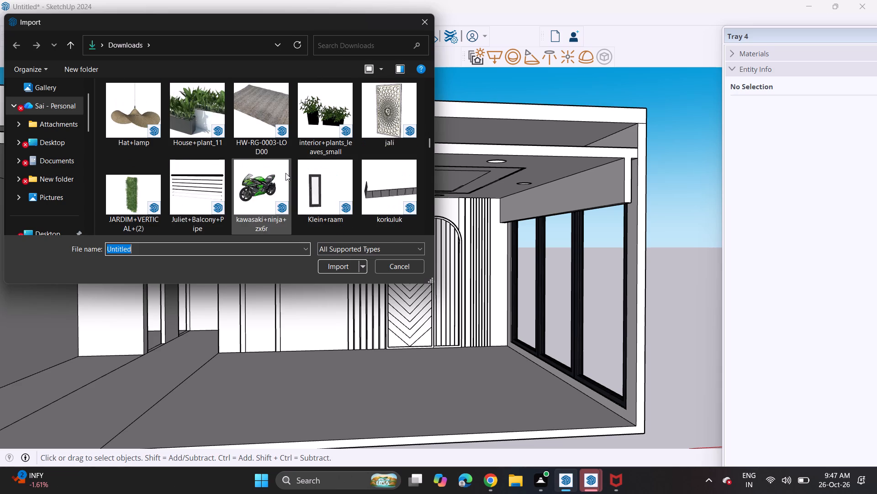
scroll(285, 173, "down", 3)
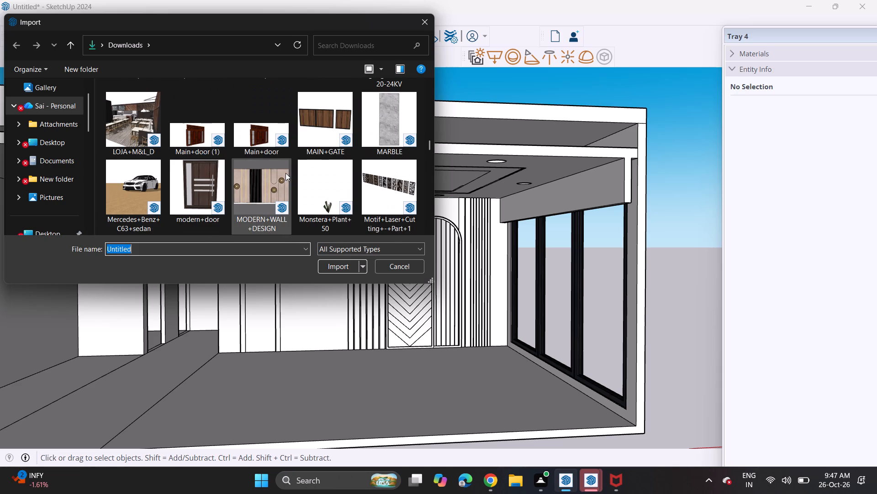
scroll(285, 173, "down", 3)
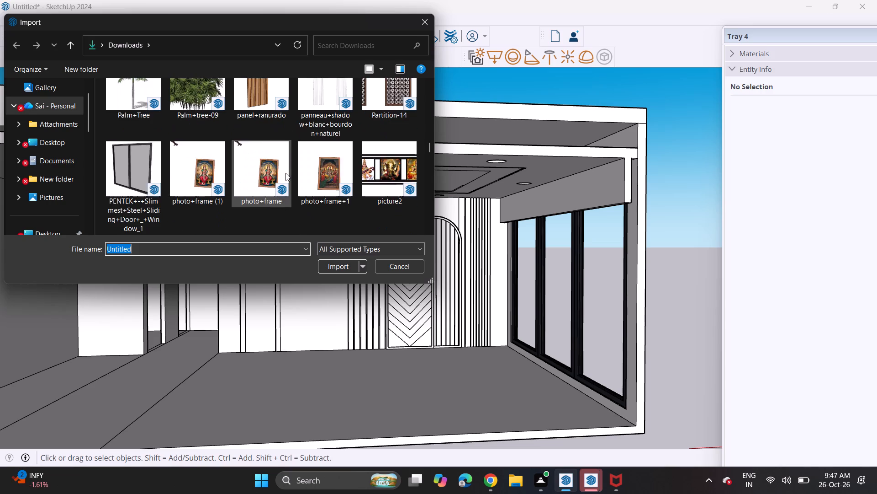
scroll(285, 173, "down", 2)
scroll(285, 173, "up", 1)
scroll(285, 173, "down", 2)
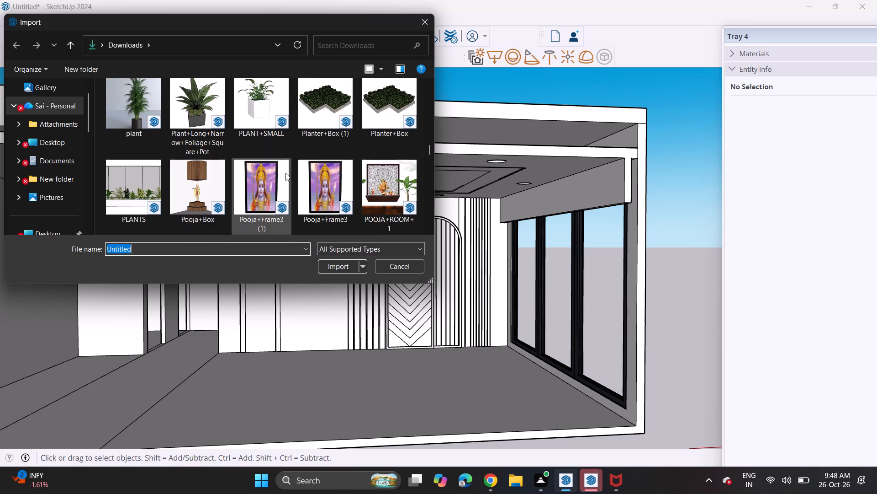
scroll(285, 173, "down", 2)
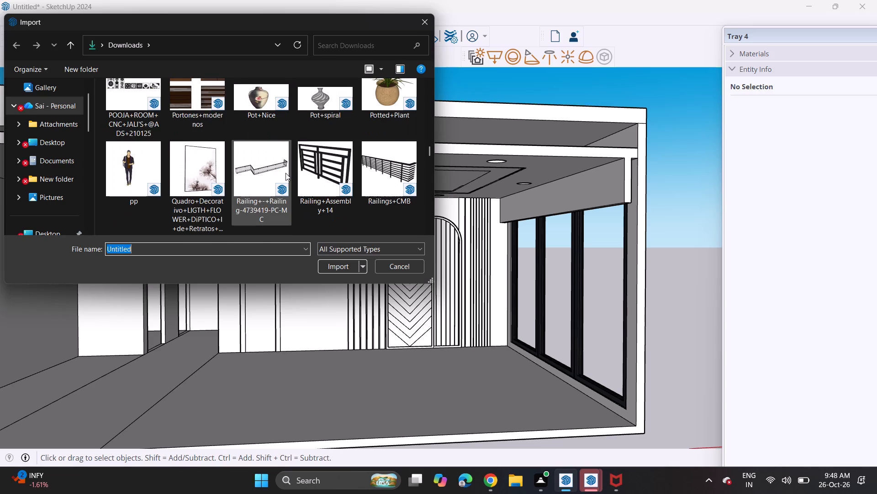
scroll(285, 173, "down", 3)
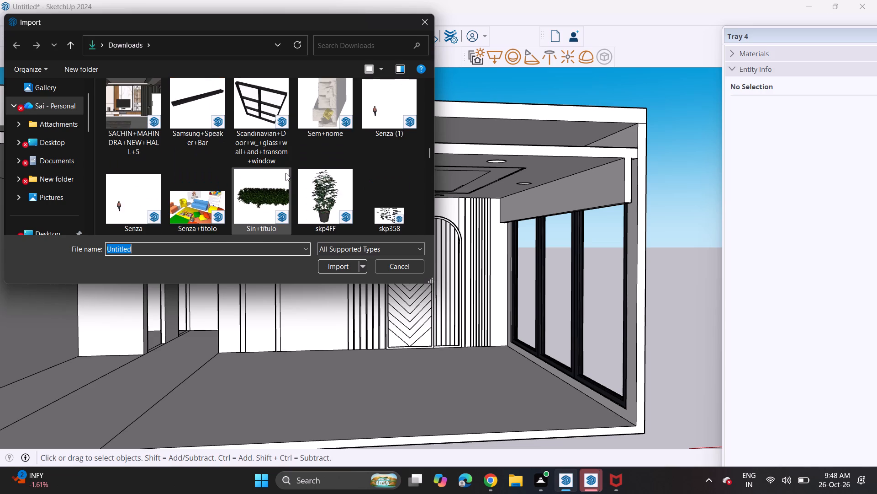
scroll(285, 173, "down", 4)
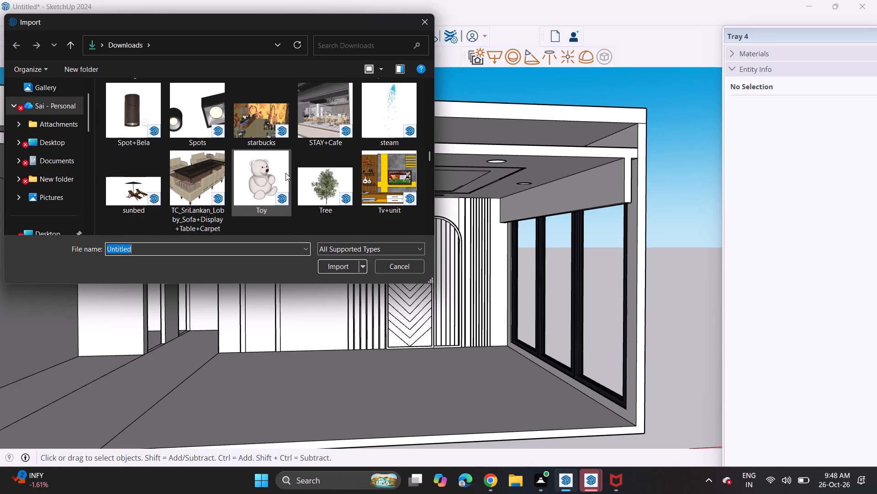
scroll(285, 173, "down", 3)
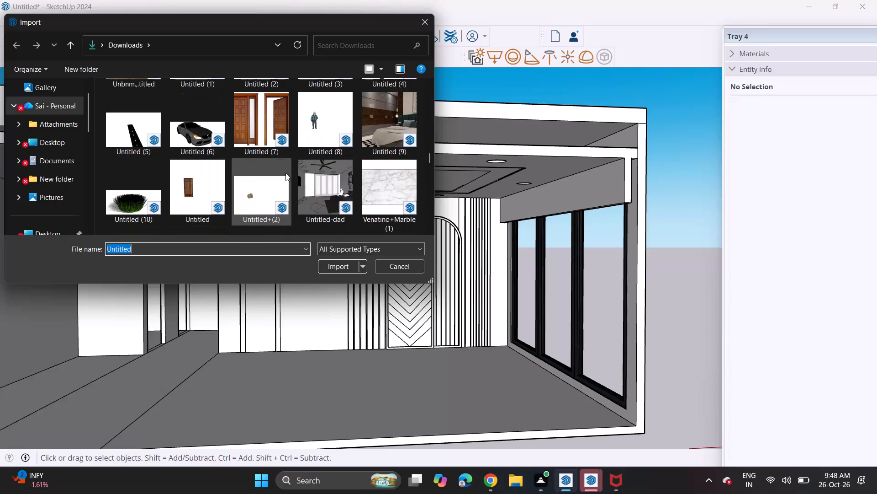
scroll(285, 173, "down", 3)
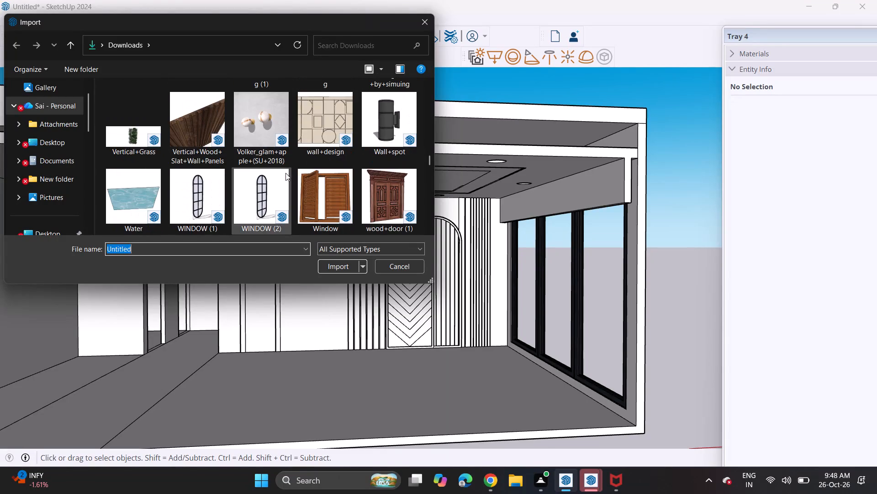
scroll(285, 173, "down", 3)
scroll(285, 173, "up", 9)
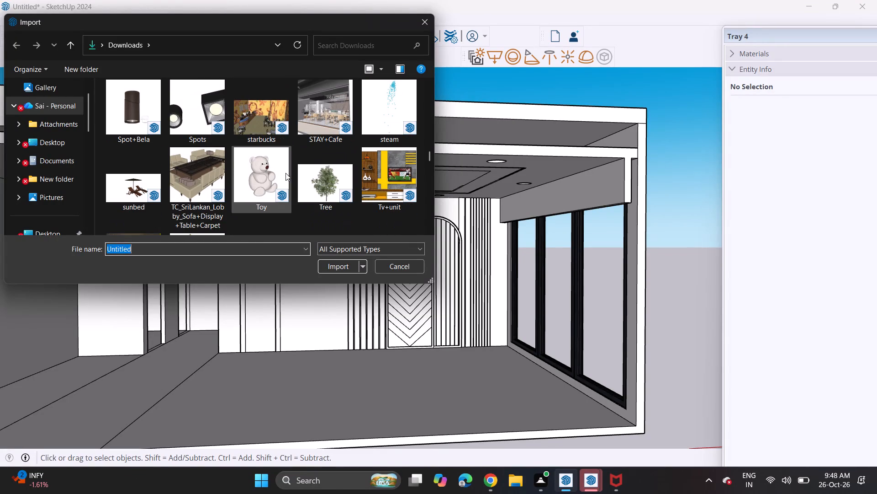
scroll(285, 173, "up", 2)
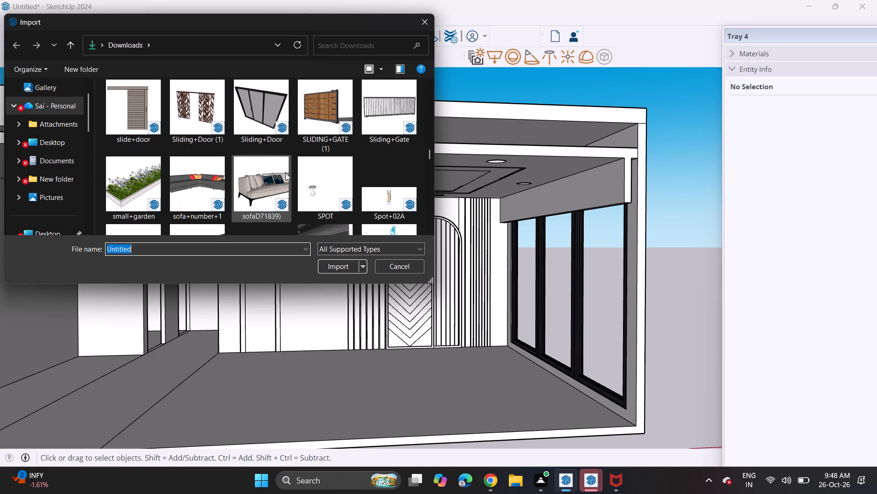
scroll(285, 173, "up", 3)
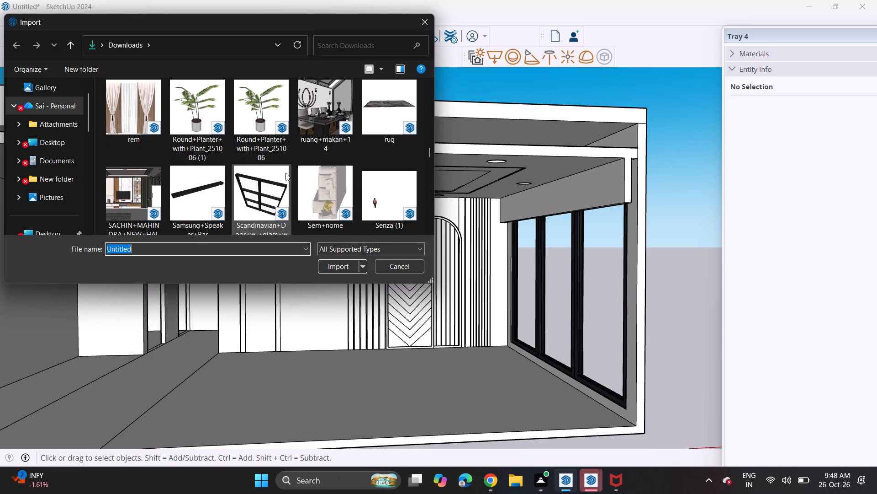
scroll(285, 173, "up", 1)
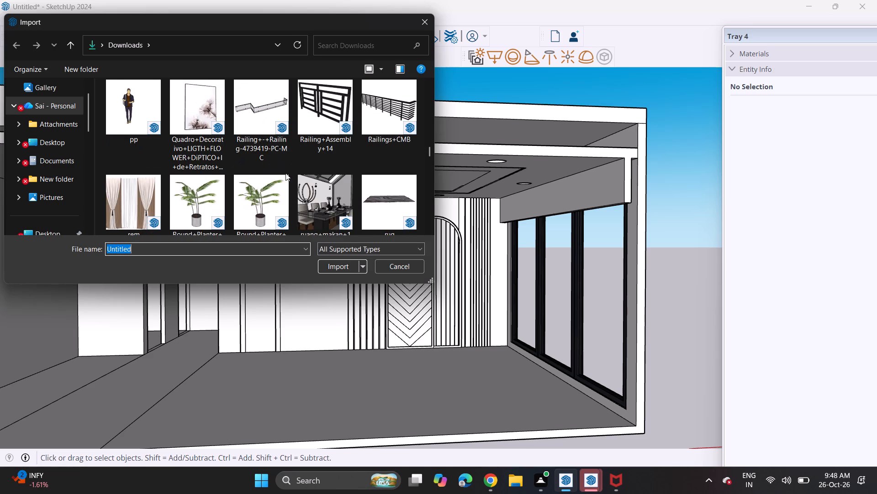
Find the Curtains model among the files in the Downloads folder and import it.
scroll(285, 173, "up", 2)
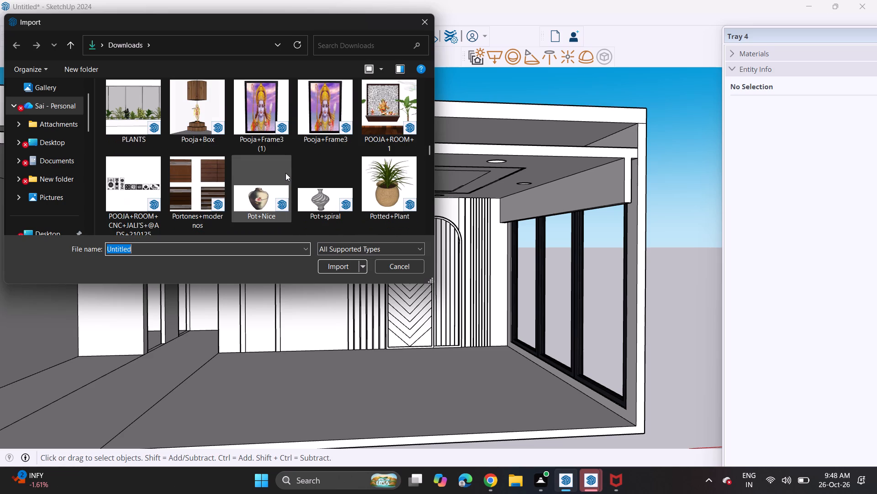
scroll(285, 173, "up", 4)
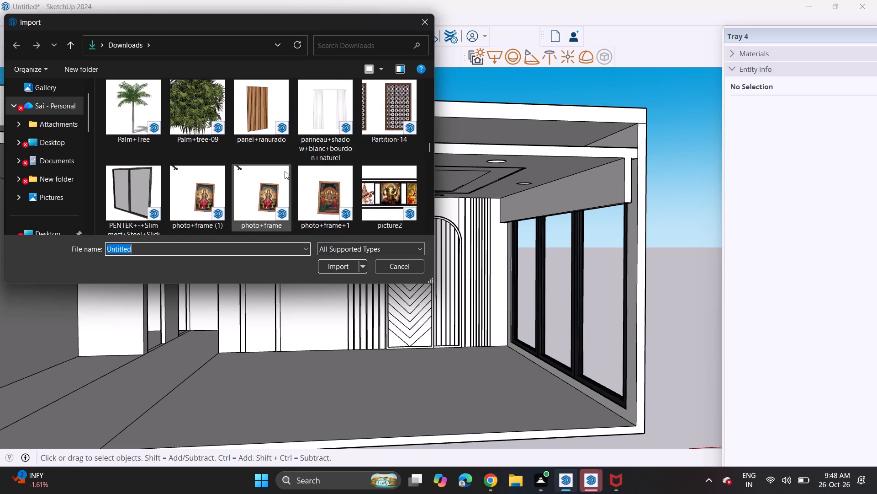
scroll(285, 171, "up", 3)
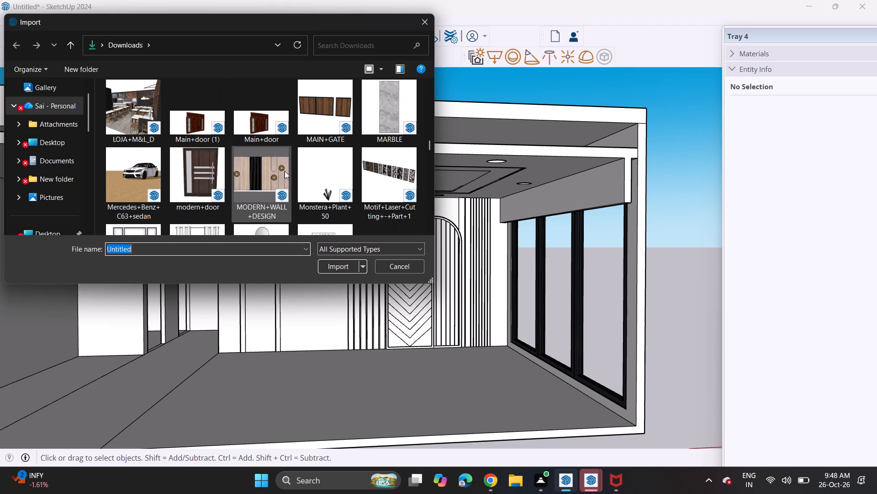
scroll(285, 171, "up", 4)
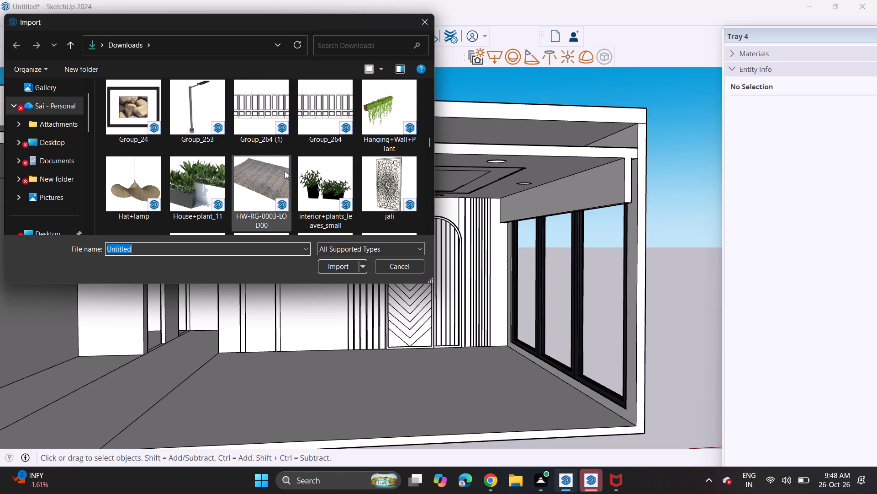
scroll(285, 171, "up", 6)
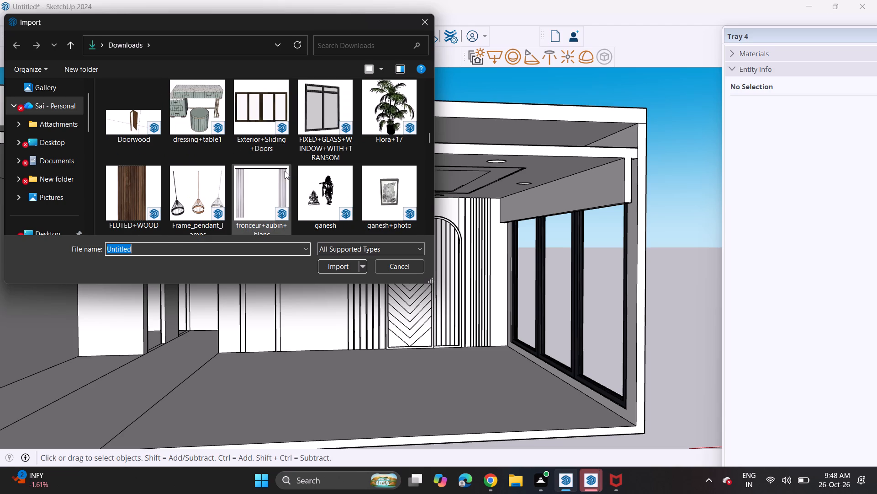
scroll(285, 171, "up", 2)
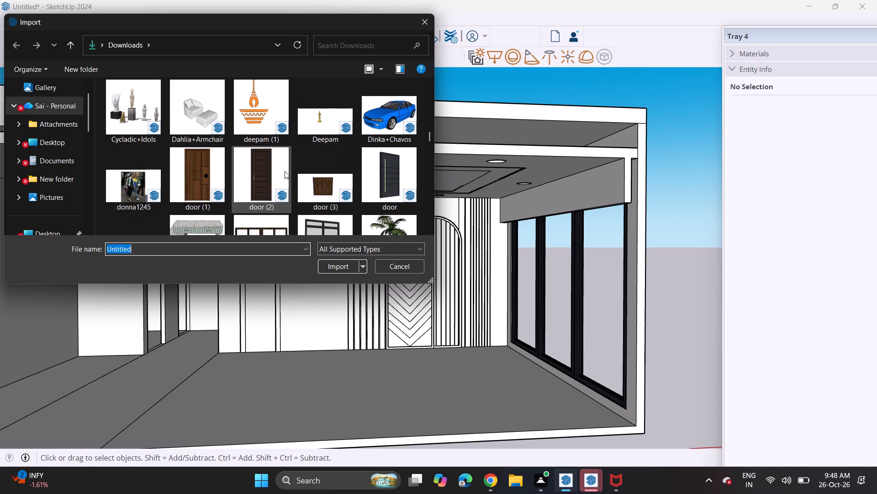
scroll(285, 171, "up", 1)
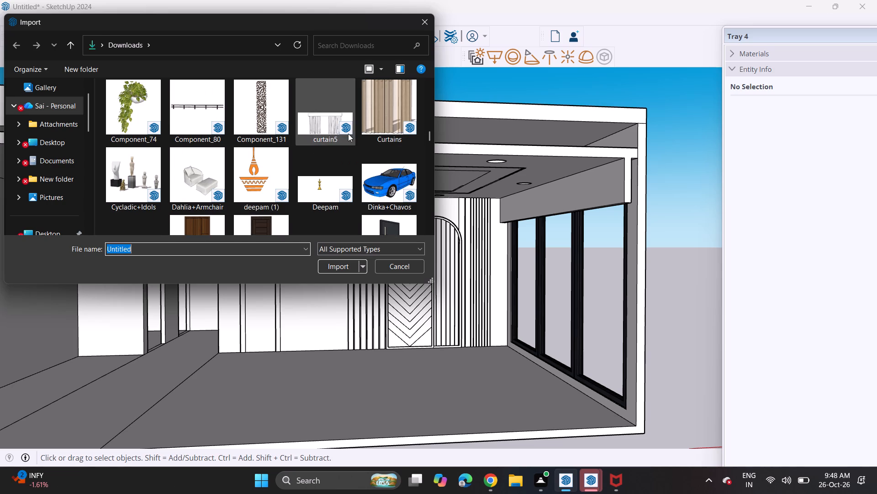
left_click(415, 114)
left_click(343, 265)
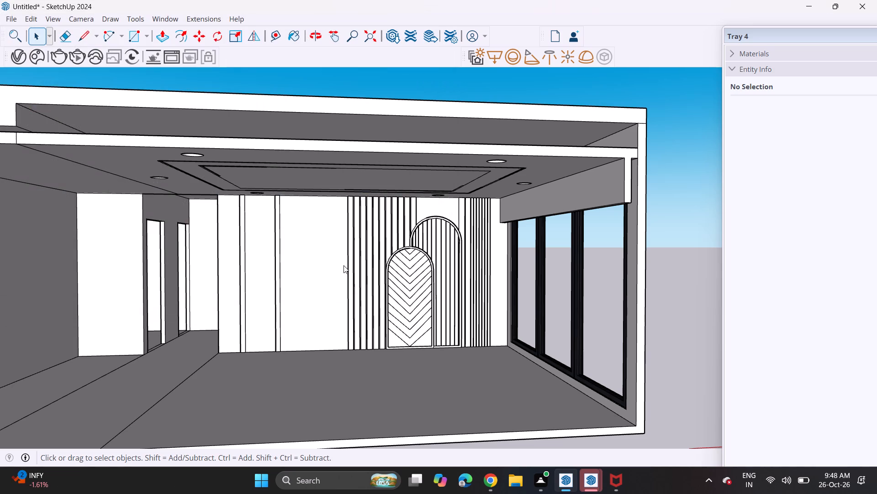
Place the imported curtains on the ground outside the hall, beyond the side wall with the window.
scroll(386, 252, "down", 5)
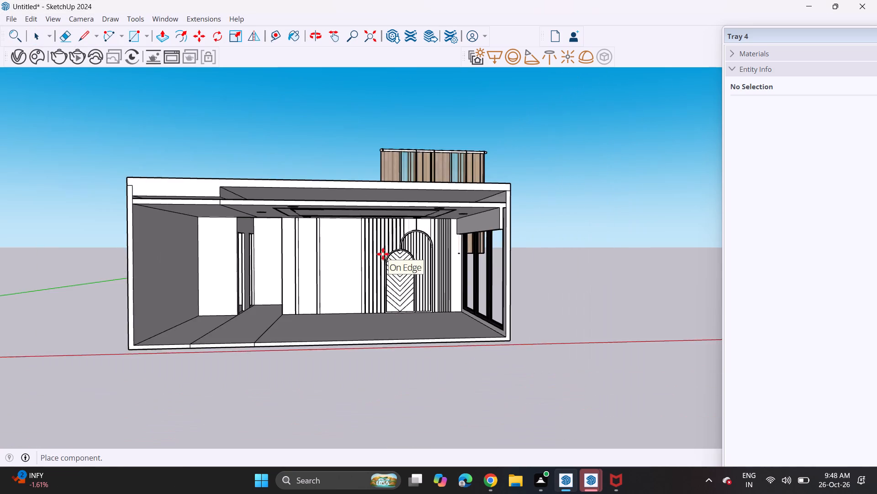
scroll(383, 254, "down", 6)
scroll(376, 265, "up", 1)
middle_click_drag(376, 267, 380, 344)
middle_click(375, 348)
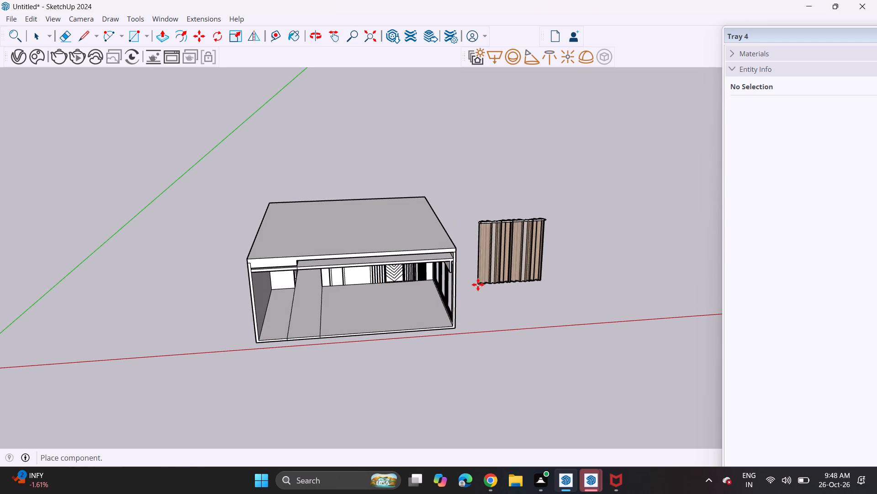
left_click(478, 285)
Rotate the curtains a quarter turn about the vertical axis so they run parallel to the side window wall.
left_click(219, 35)
middle_click_drag(492, 256, 493, 285)
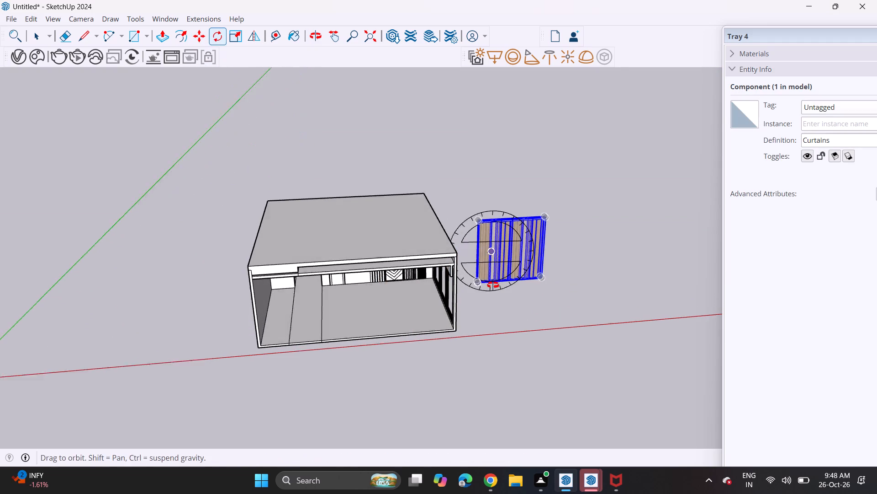
middle_click_drag(493, 285, 488, 307)
left_click(506, 308)
left_click(482, 312)
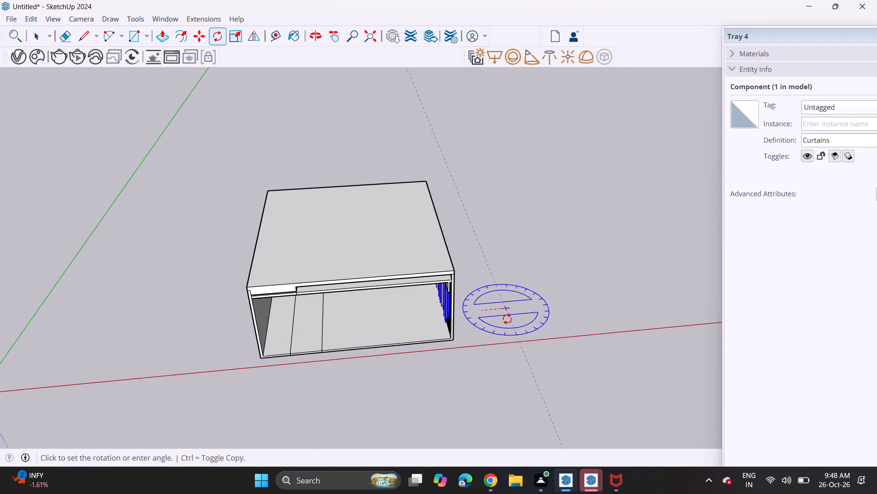
left_click(515, 317)
Move the curtains by their top rear corner to the window frame's top corner farthest from the hall's open front.
middle_click_drag(442, 293, 536, 145)
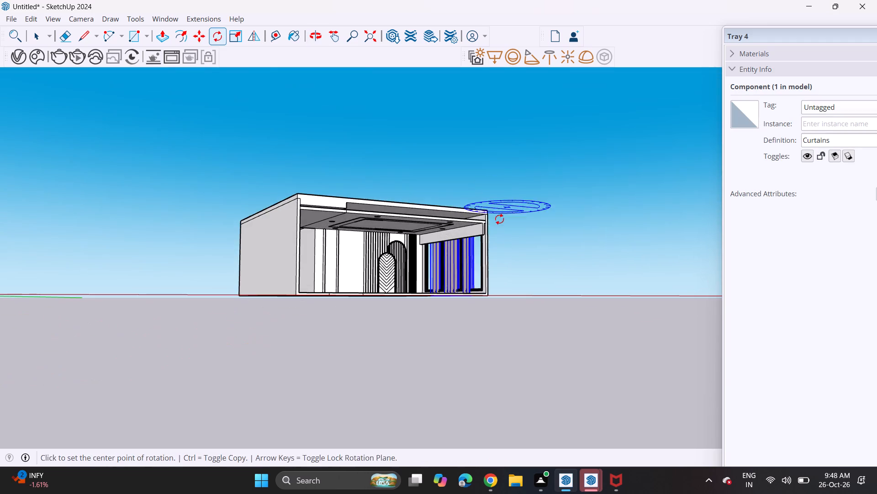
middle_click_drag(499, 219, 208, 243)
scroll(499, 219, "up", 1)
middle_click_drag(479, 230, 338, 252)
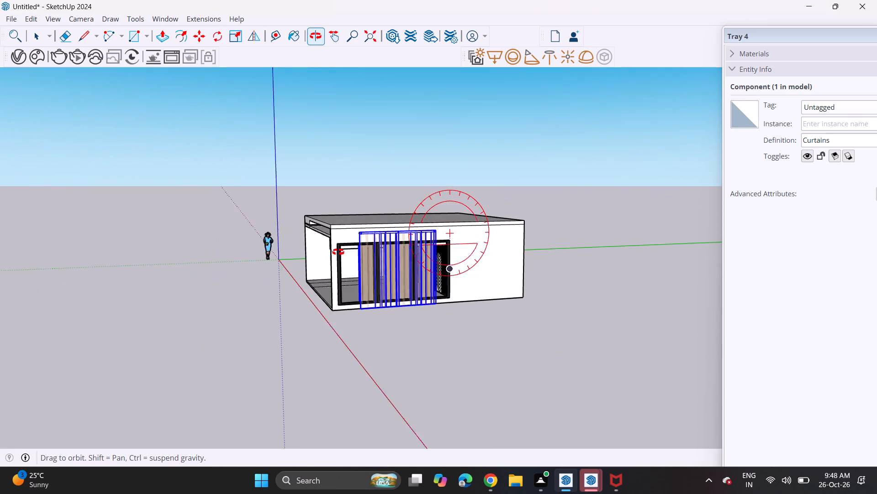
middle_click_drag(338, 252, 337, 252)
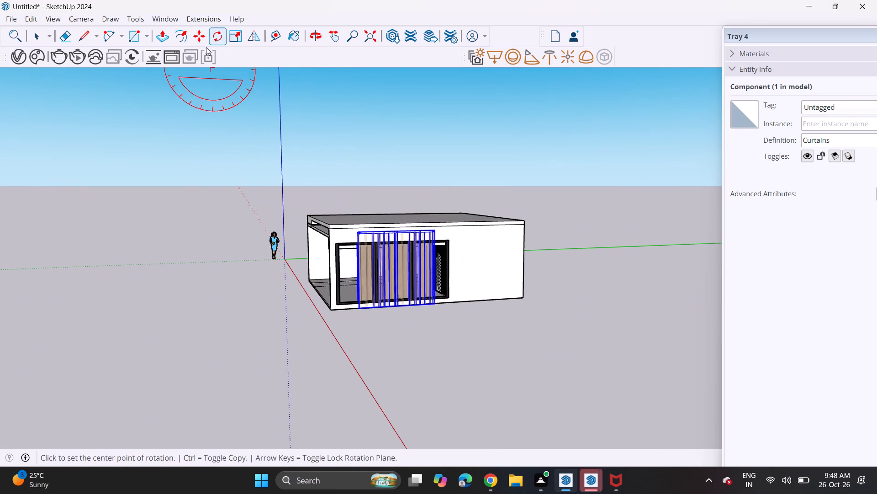
left_click(197, 36)
left_click(431, 231)
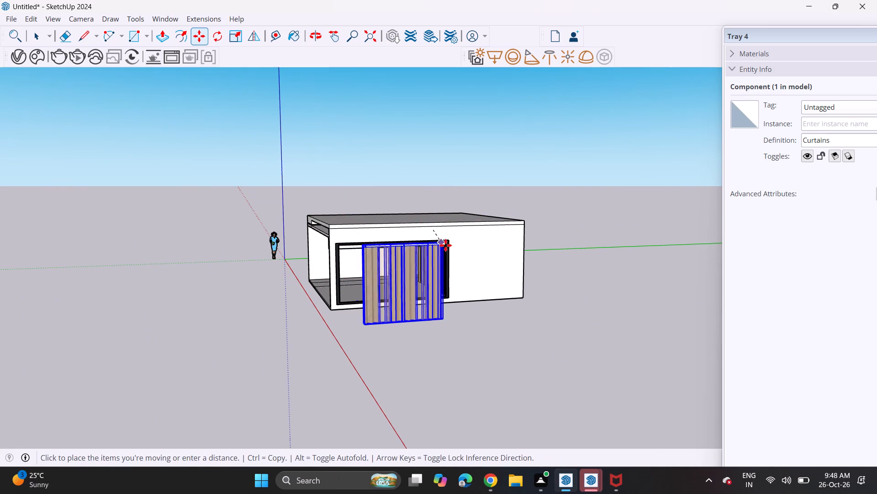
left_click(446, 242)
Scale the curtains' height from the bottom so their lower edge ends at the hall's floor.
middle_click_drag(376, 252, 648, 216)
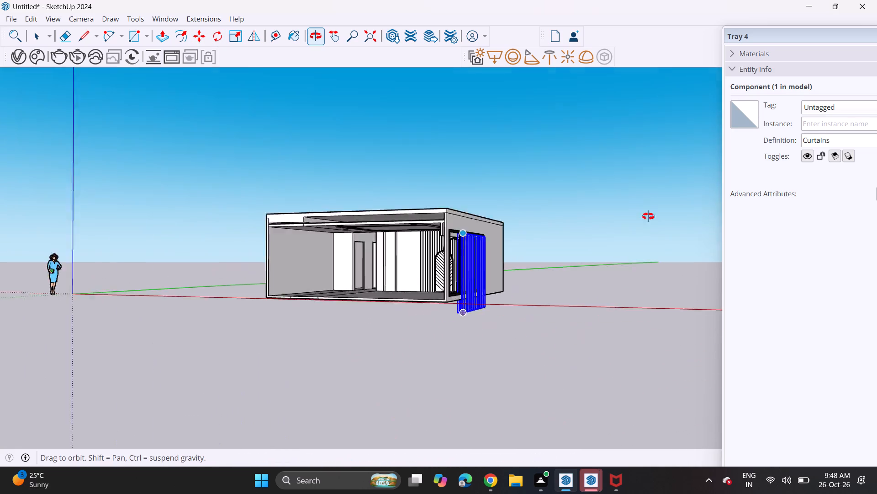
middle_click_drag(648, 216, 781, 219)
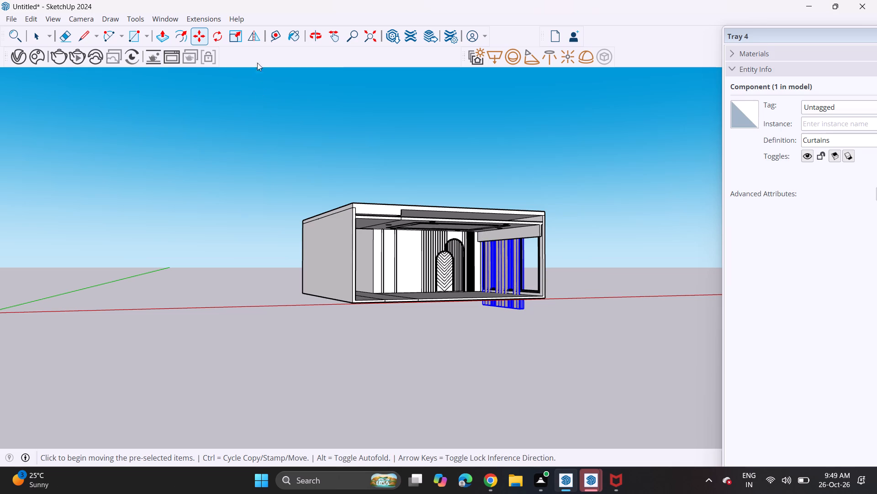
left_click(232, 40)
middle_click_drag(508, 335, 501, 355)
scroll(500, 326, "up", 6)
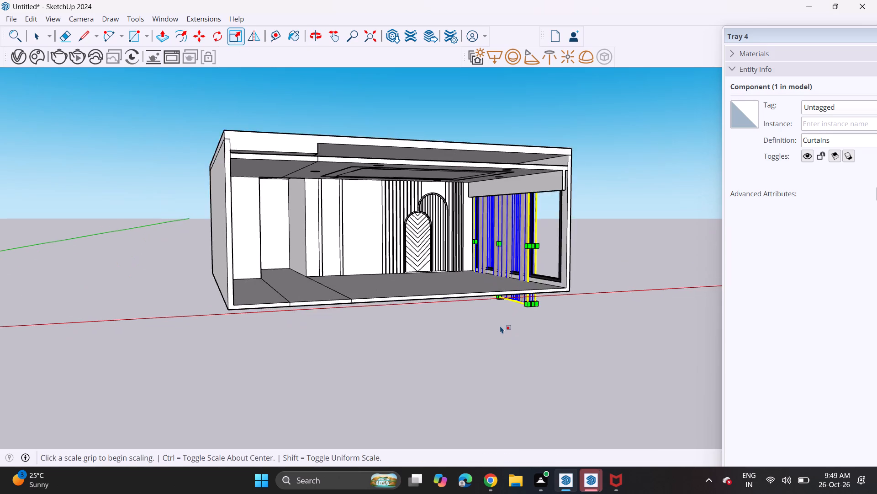
scroll(500, 326, "up", 2)
middle_click_drag(500, 326, 495, 272)
scroll(503, 303, "up", 6)
left_click(506, 288)
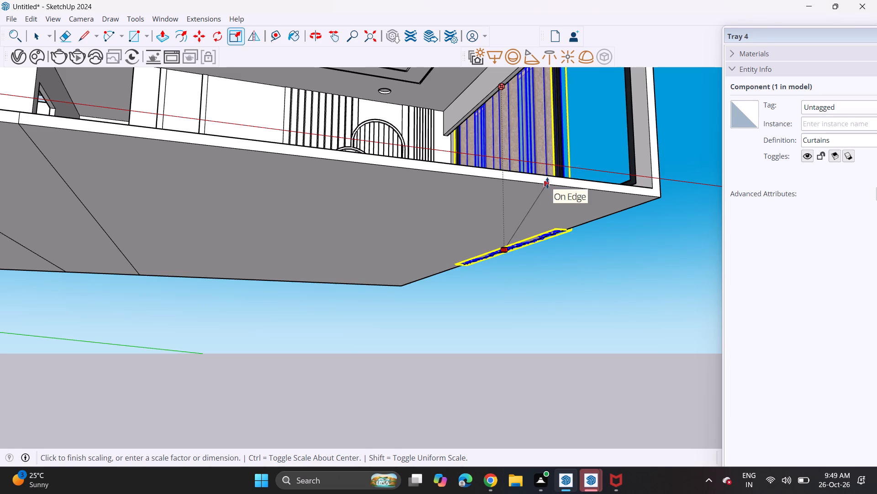
middle_click_drag(547, 183, 539, 271)
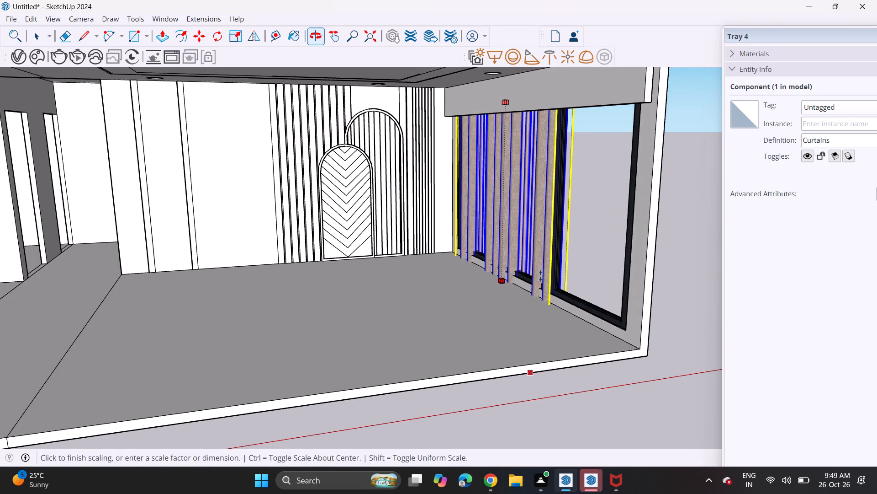
left_click(540, 312)
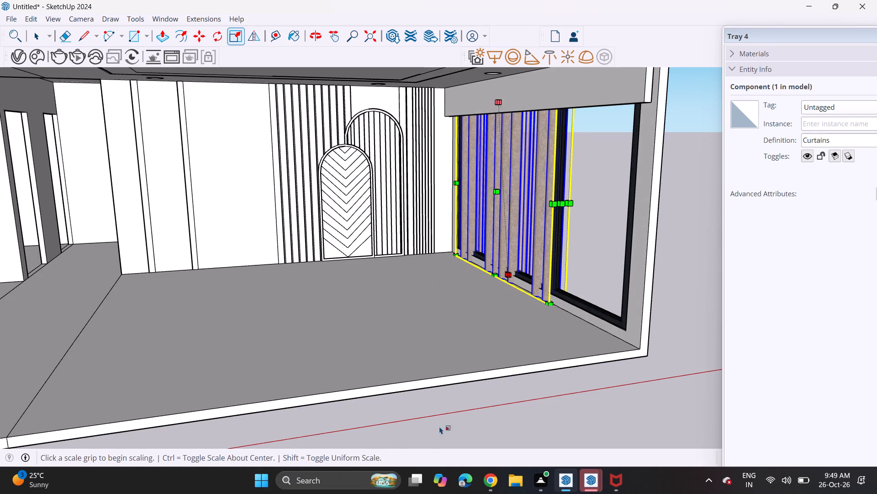
Inspect from inside the hall how the curtains sit against the window frame and the beam above it.
middle_click_drag(507, 184, 416, 142)
scroll(507, 184, "up", 1)
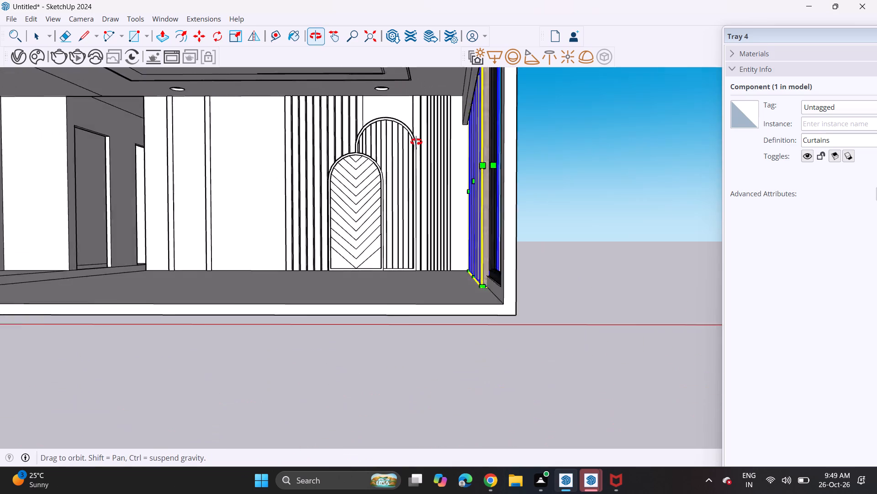
middle_click_drag(416, 142, 484, 152)
scroll(484, 152, "up", 1)
middle_click_drag(473, 158, 393, 172, "shift")
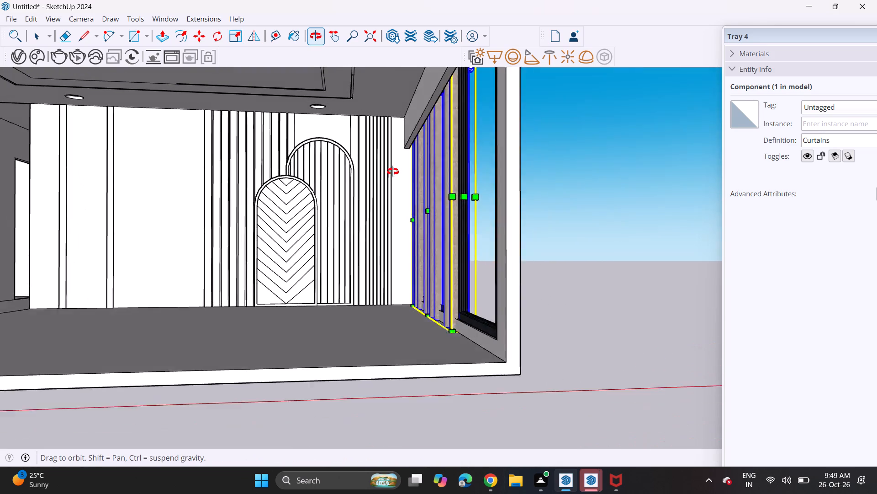
middle_click_drag(393, 172, 426, 165, "shift")
scroll(413, 142, "up", 3)
scroll(413, 142, "down", 1)
scroll(413, 142, "up", 1)
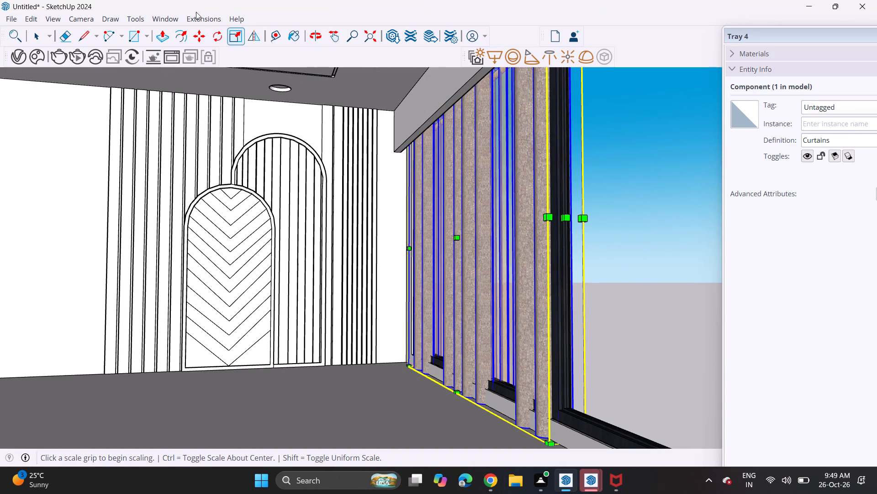
left_click(201, 41)
scroll(417, 125, "up", 8)
middle_click_drag(418, 145, 382, 115)
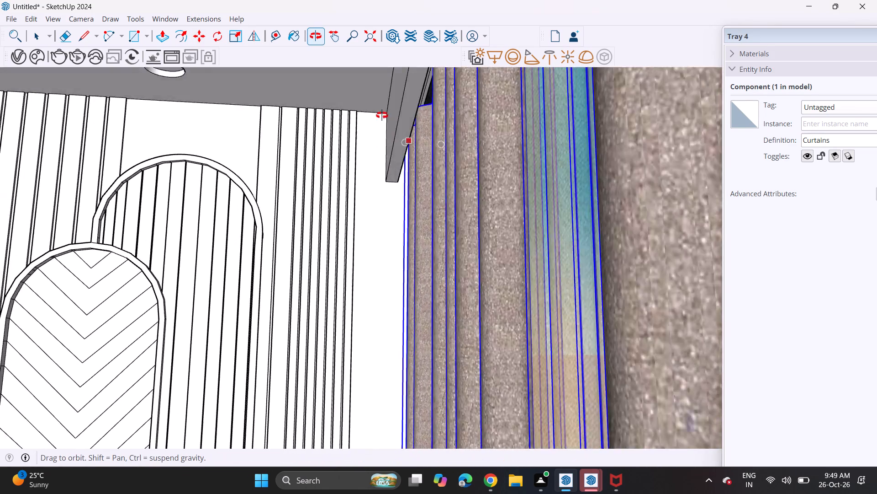
middle_click_drag(382, 115, 389, 112)
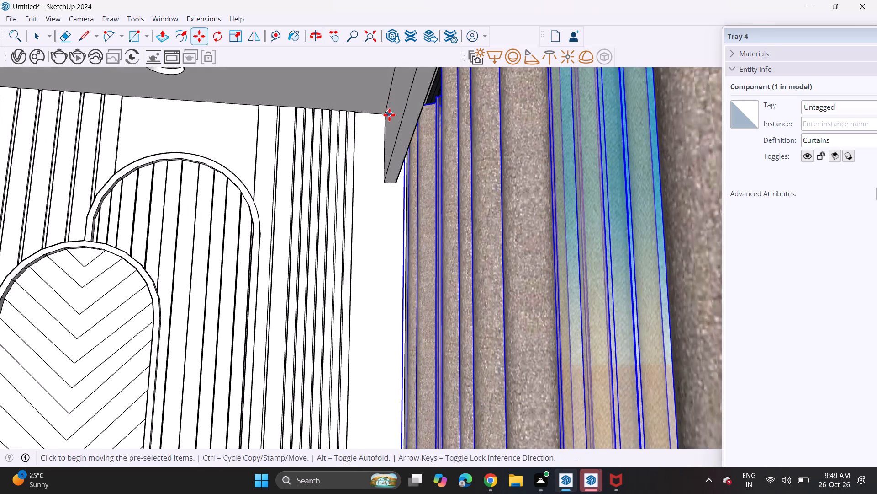
scroll(412, 149, "down", 1)
middle_click_drag(411, 149, 425, 100)
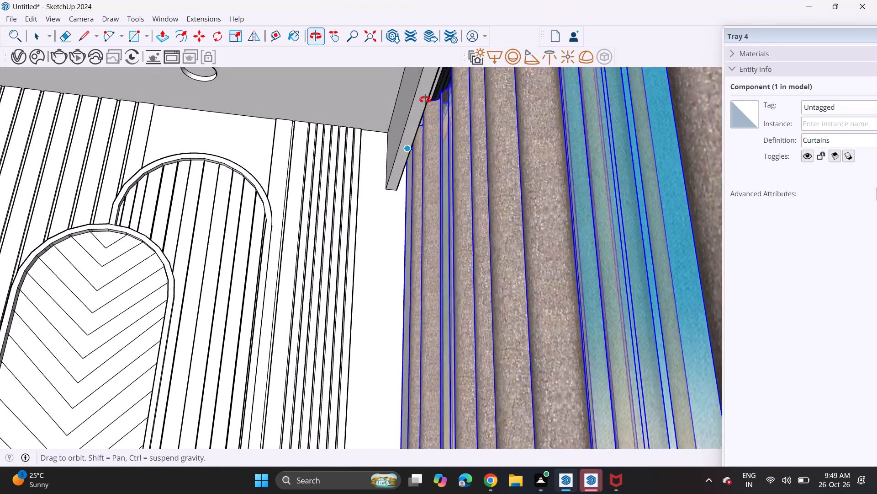
middle_click_drag(425, 100, 371, 201)
scroll(429, 93, "up", 1)
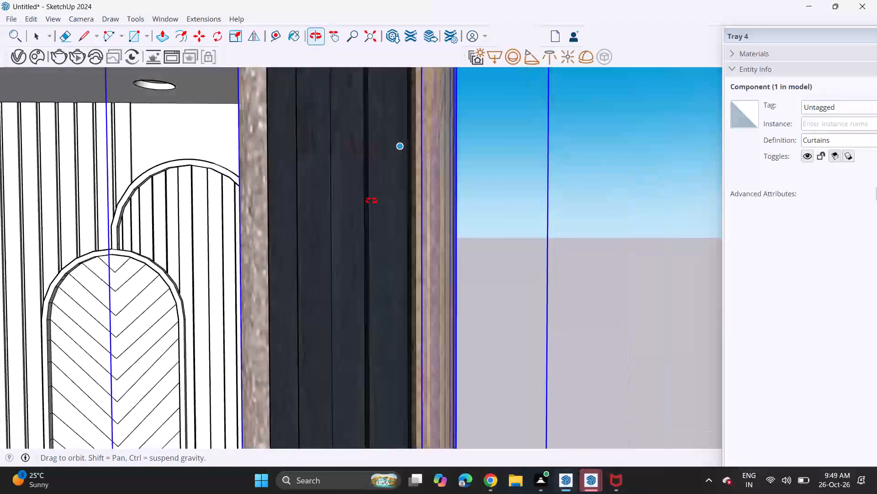
Scale the curtains' depth inward from their outer face so the rod and fabric sit behind the window frame.
middle_click_drag(371, 201, 237, 320)
scroll(237, 320, "down", 1)
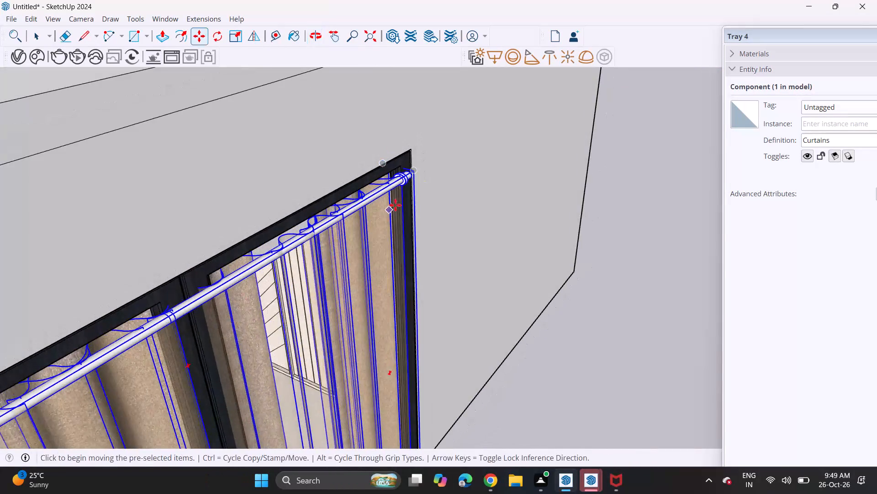
scroll(408, 197, "down", 3)
left_click(237, 34)
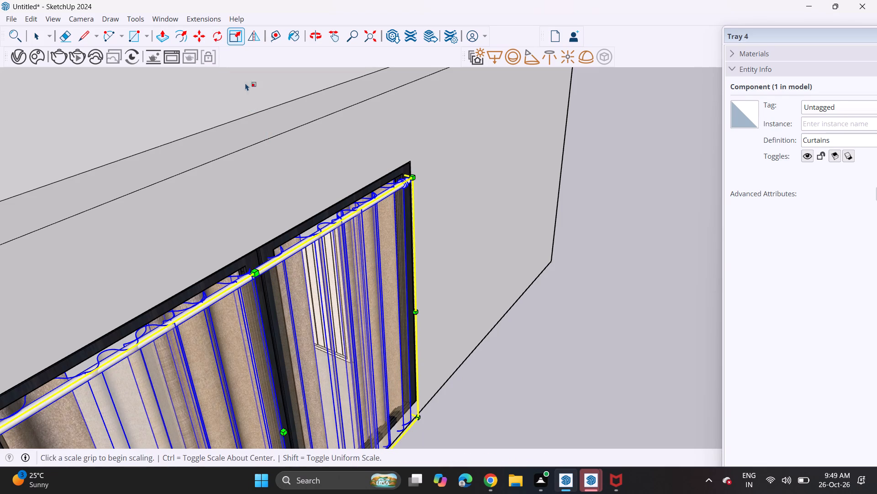
left_click(285, 433)
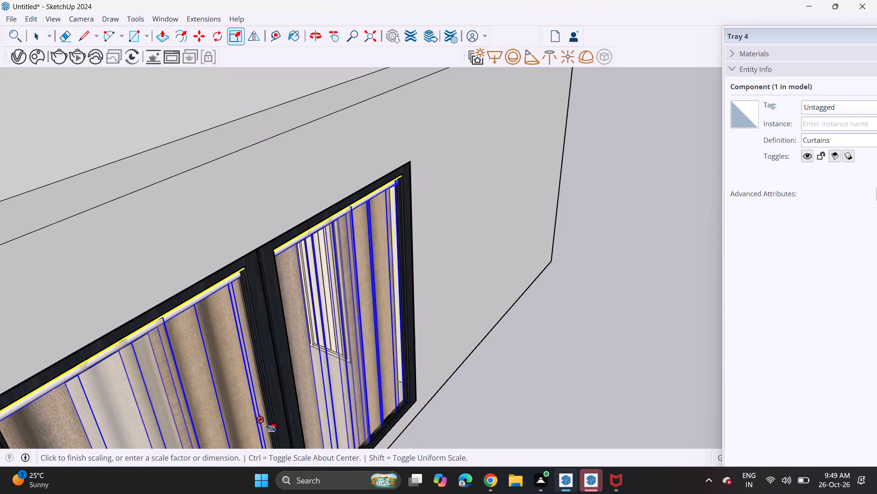
left_click(259, 422)
Scale the curtains' width toward the far wall's corner so they gather over part of the window's farthest pane.
middle_click_drag(184, 381, 333, 268)
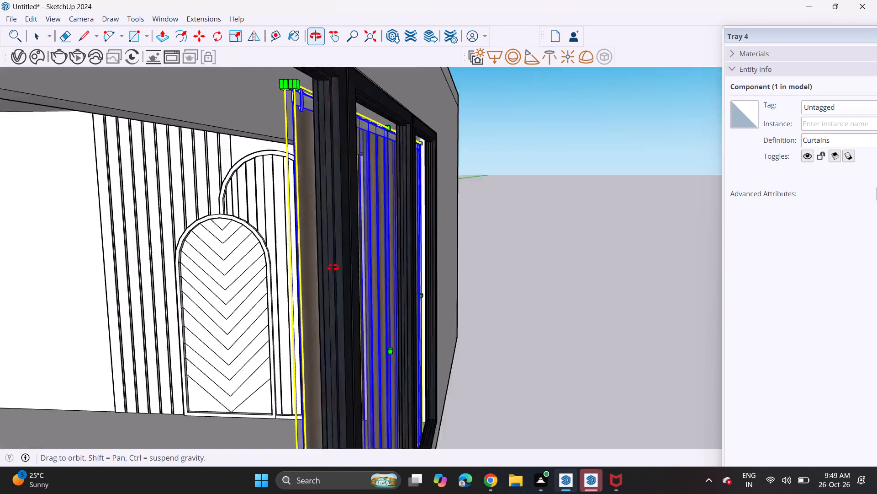
middle_click_drag(333, 268, 438, 232)
scroll(407, 233, "down", 6)
middle_click_drag(472, 265, 450, 286)
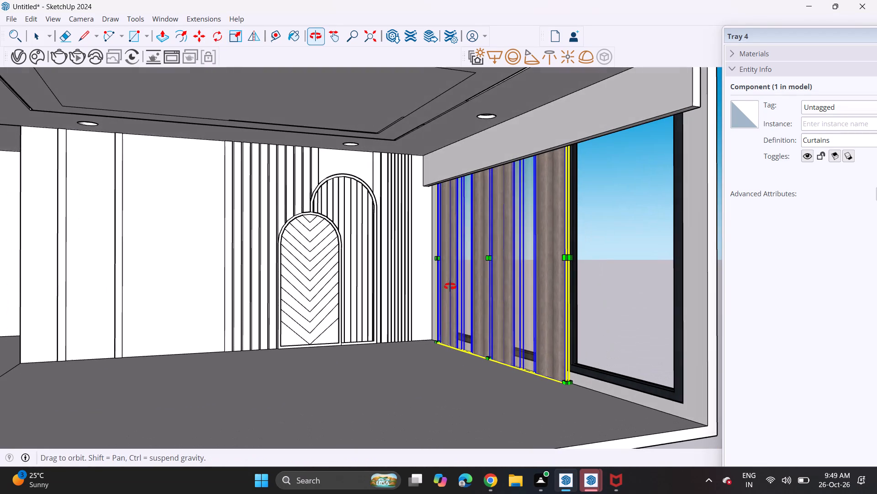
middle_click_drag(450, 286, 448, 295)
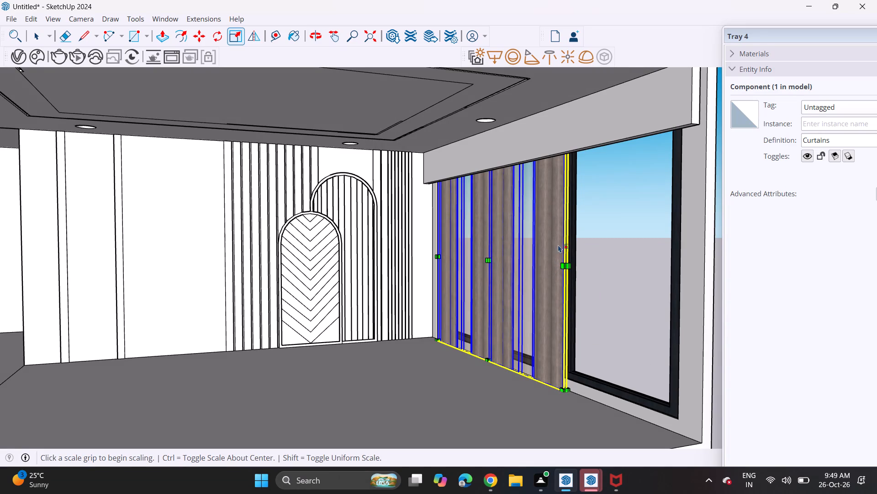
left_click(570, 268)
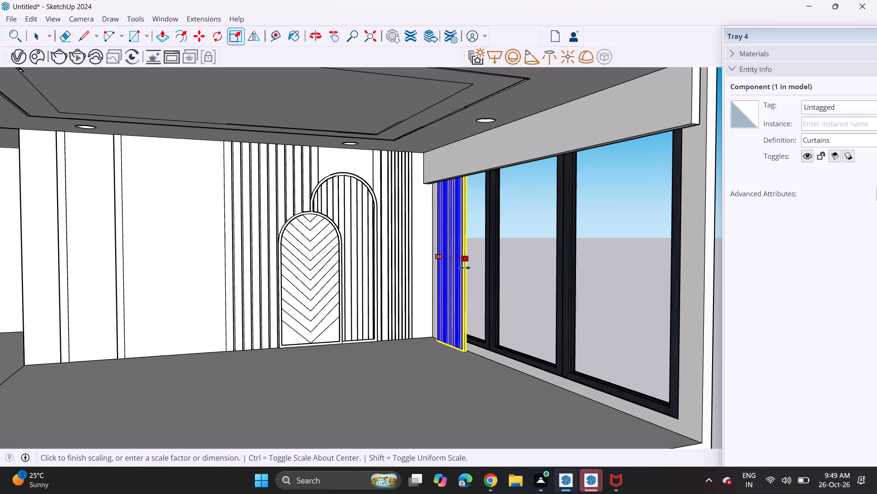
left_click(468, 268)
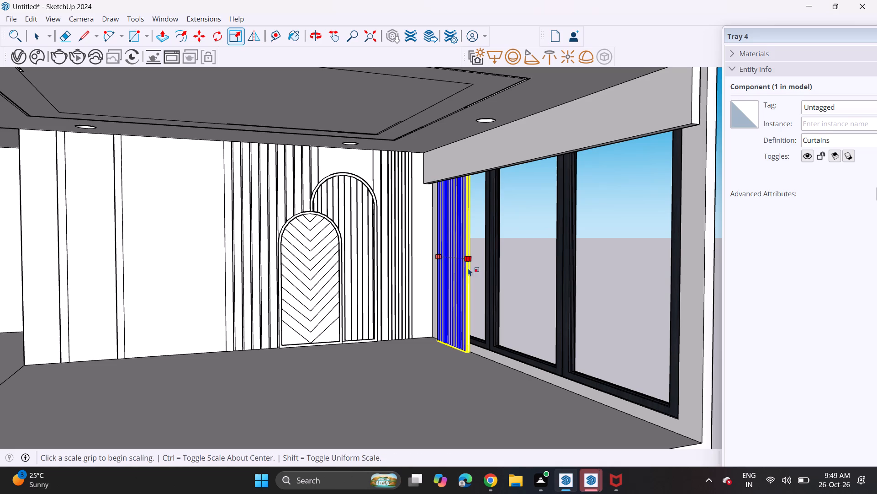
key("space")
Explode the Curtains component and the curtain2 component nested inside it into separate drape and sheer pieces.
left_click(539, 306)
scroll(481, 317, "down", 2)
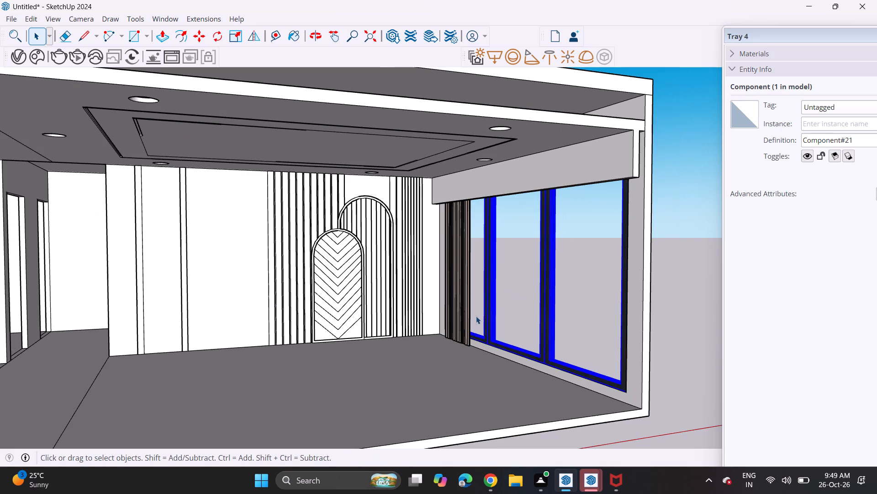
middle_click_drag(480, 285, 428, 272)
middle_click_drag(426, 272, 452, 290)
scroll(424, 281, "up", 8)
middle_click_drag(400, 269, 516, 272)
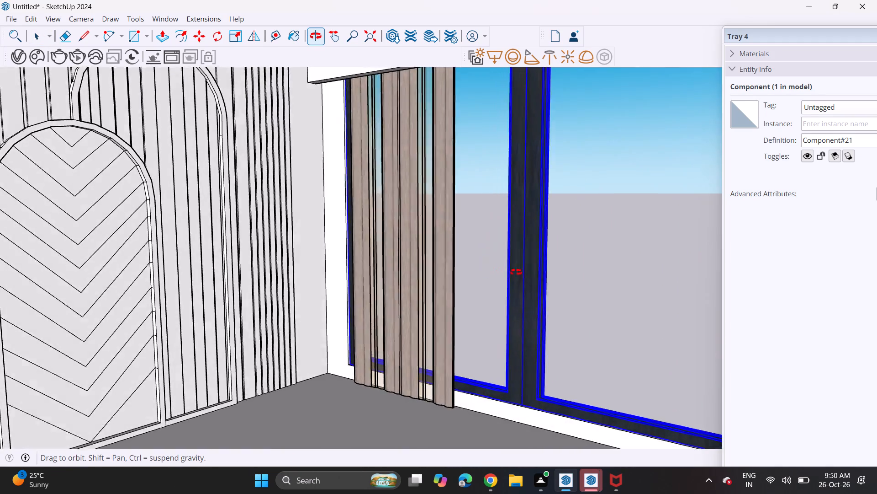
middle_click_drag(516, 272, 463, 320)
left_click(399, 256)
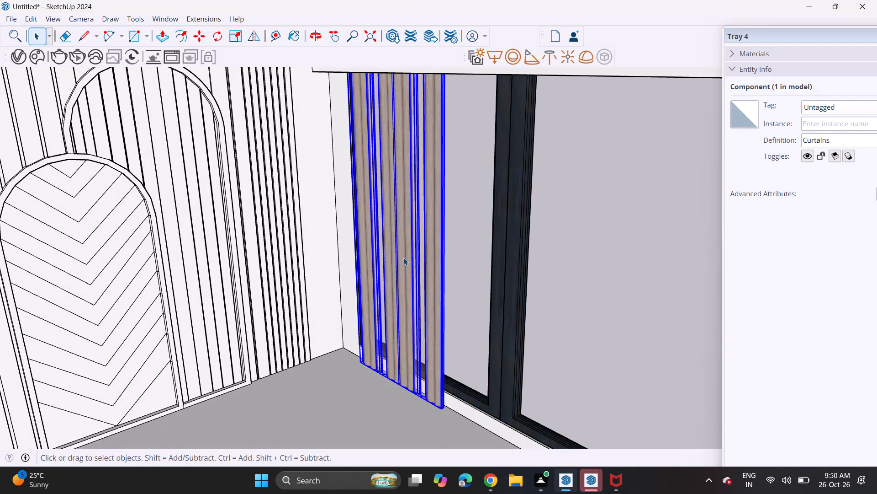
right_click(403, 258)
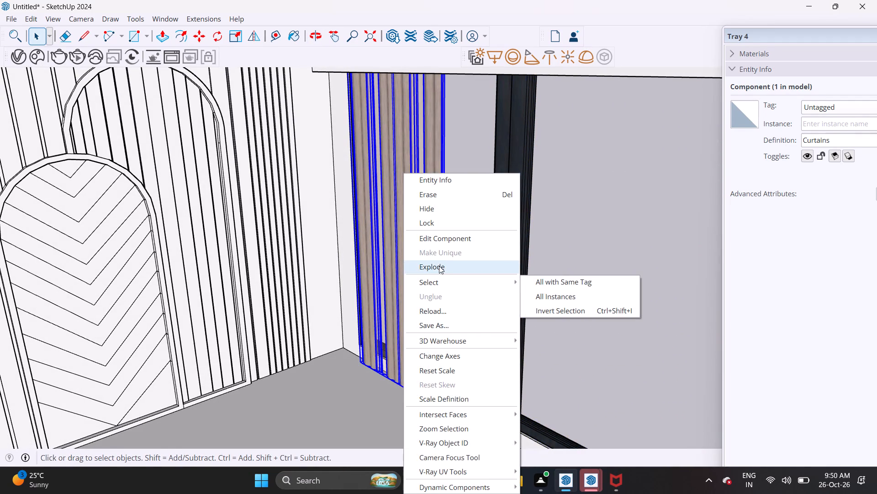
left_click(439, 266)
left_click(397, 272)
right_click(402, 283)
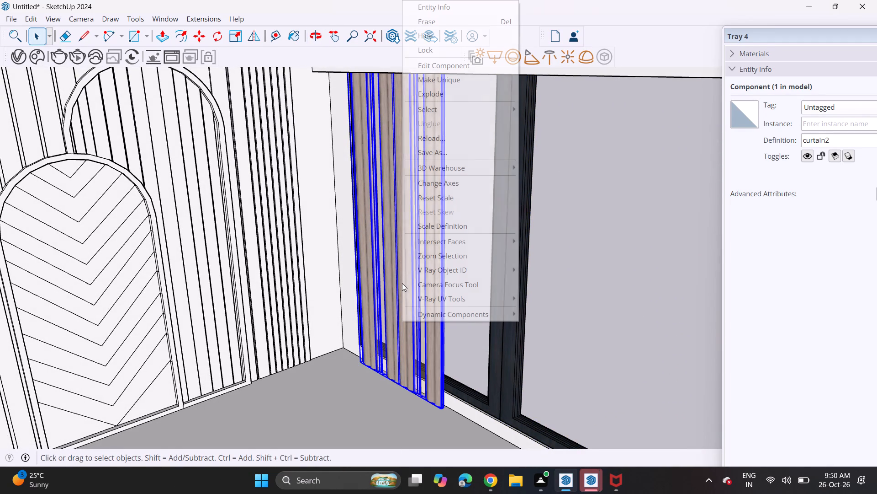
left_click(431, 95)
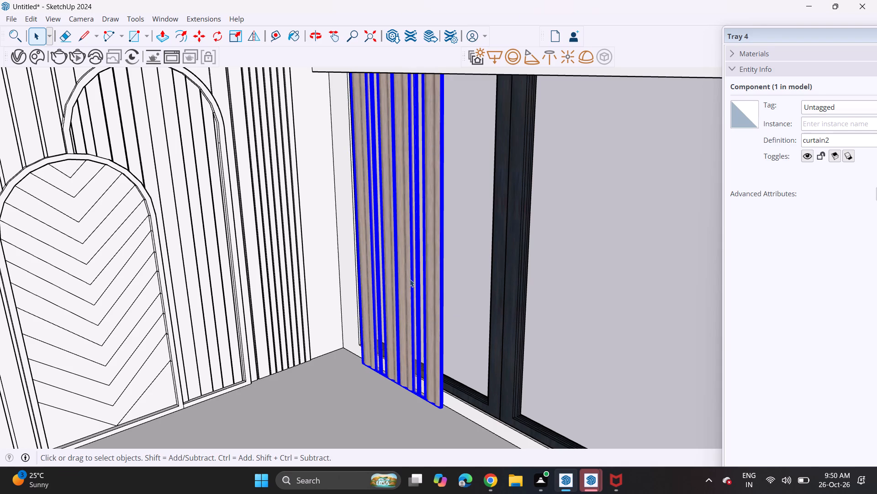
Scale the opaque drape nearest the room corner narrower, toward the corner, to roughly half its width.
left_click(408, 283)
left_click(363, 290)
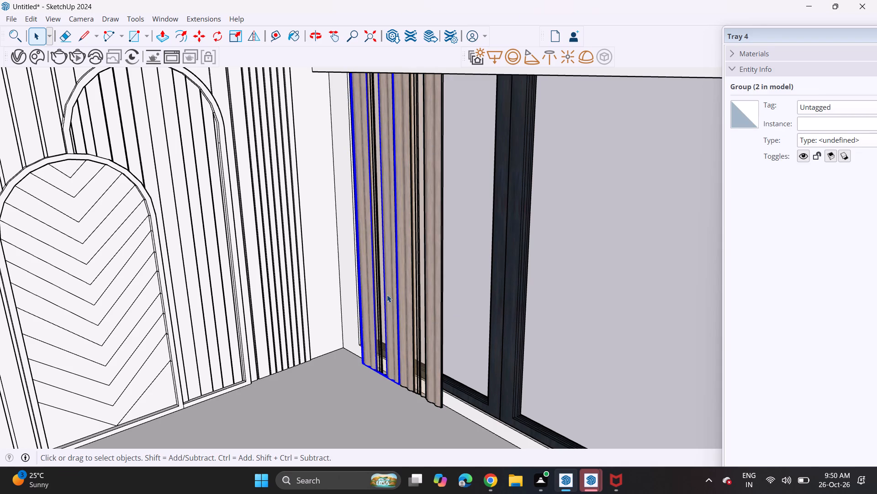
left_click(240, 38)
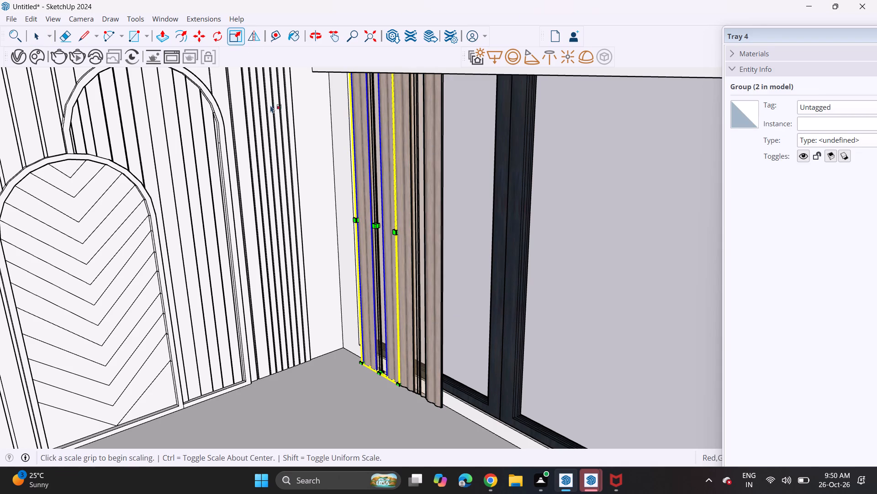
left_click(401, 231)
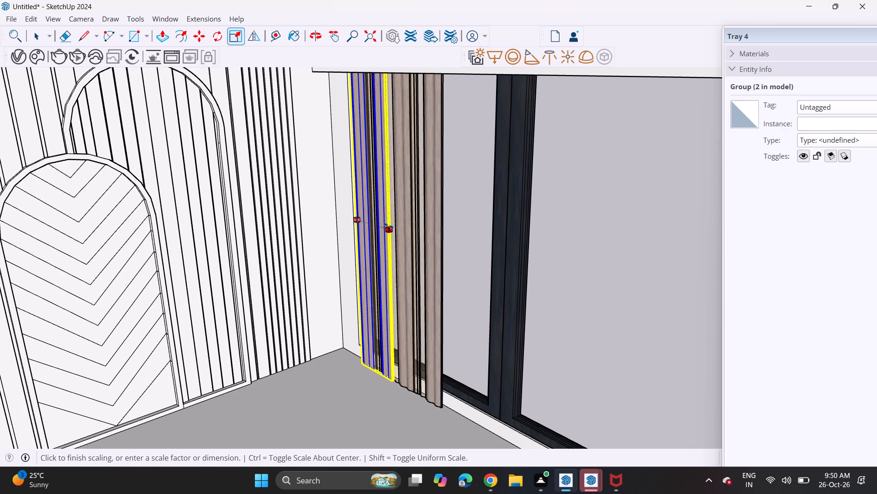
left_click(378, 224)
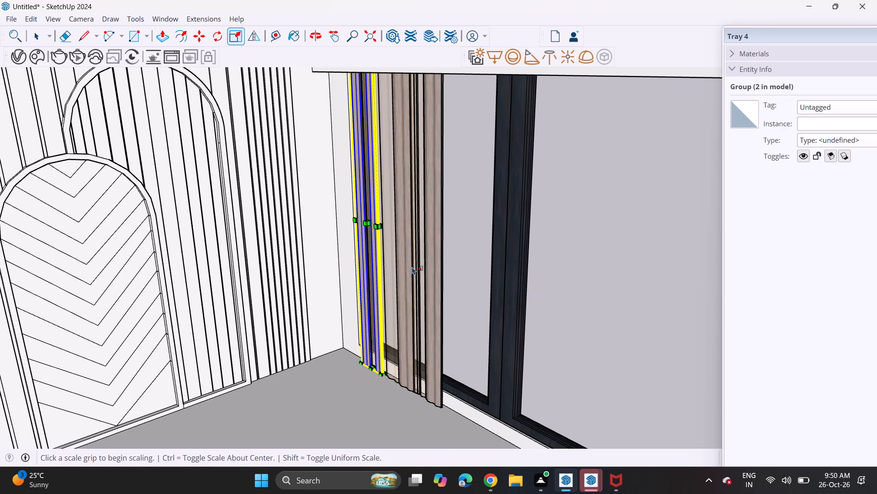
key("space")
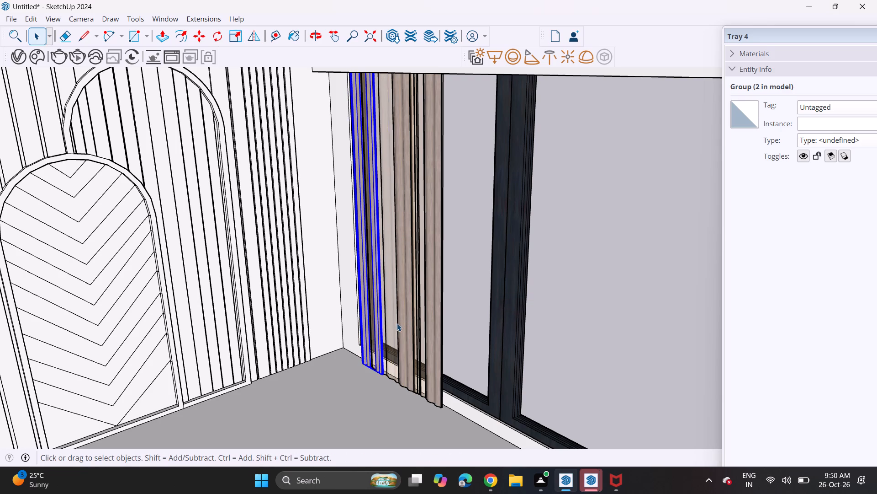
Delete the sheer panel between the two opaque drapes, keeping the narrowed drape itself.
left_click(397, 323)
left_click(394, 326)
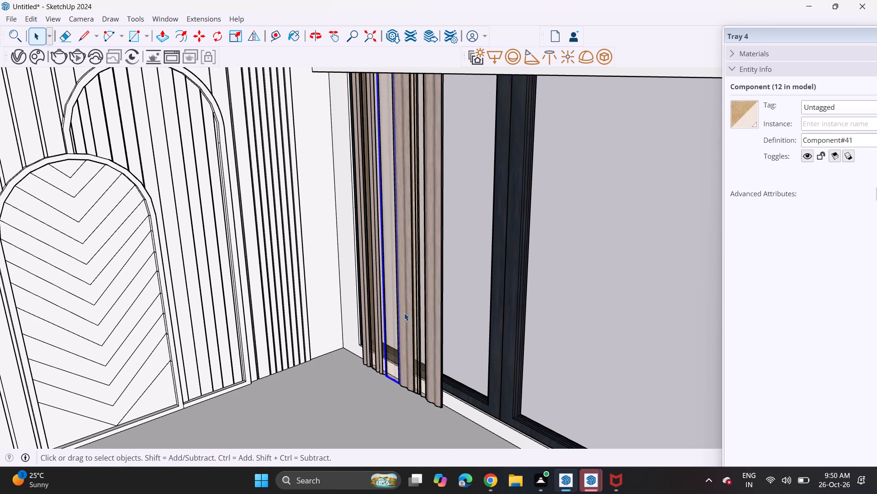
left_click(417, 301)
left_click(393, 320)
key("Delete")
left_click(374, 313)
key("Delete")
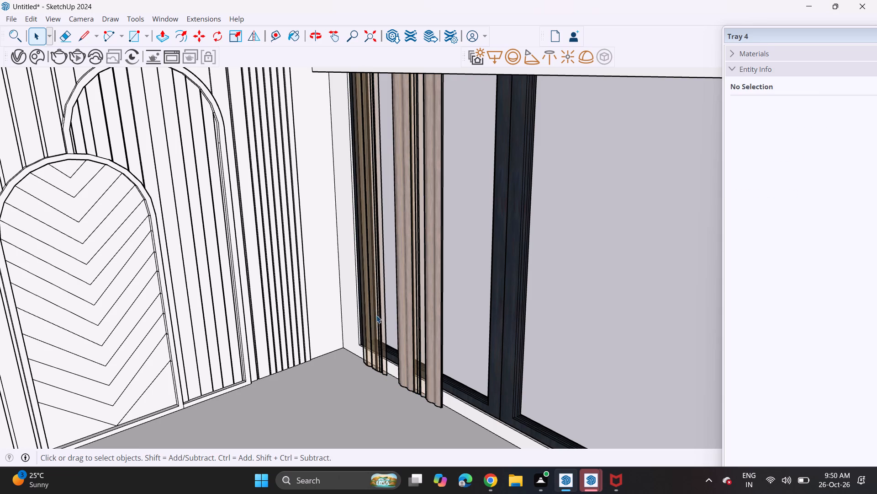
key("ctrl+z")
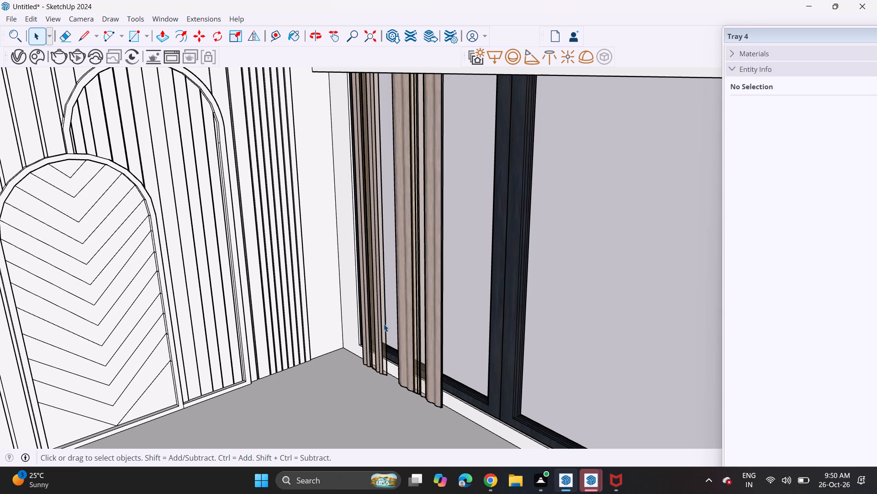
Delete the remaining sheer panels beside and behind the narrowed drape at the room corner.
left_click(386, 326)
key("Delete")
middle_click_drag(390, 306, 432, 271)
scroll(395, 322, "up", 11)
left_click(348, 381)
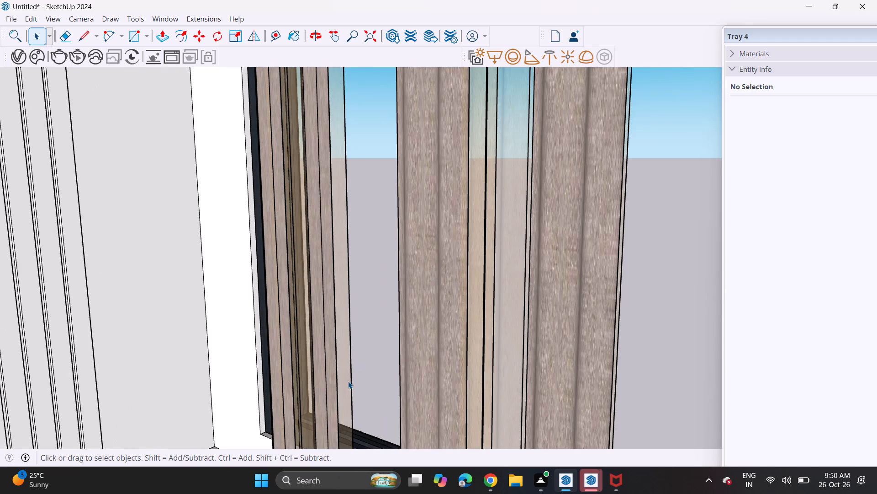
key("Delete")
scroll(348, 381, "down", 6)
left_click(324, 410)
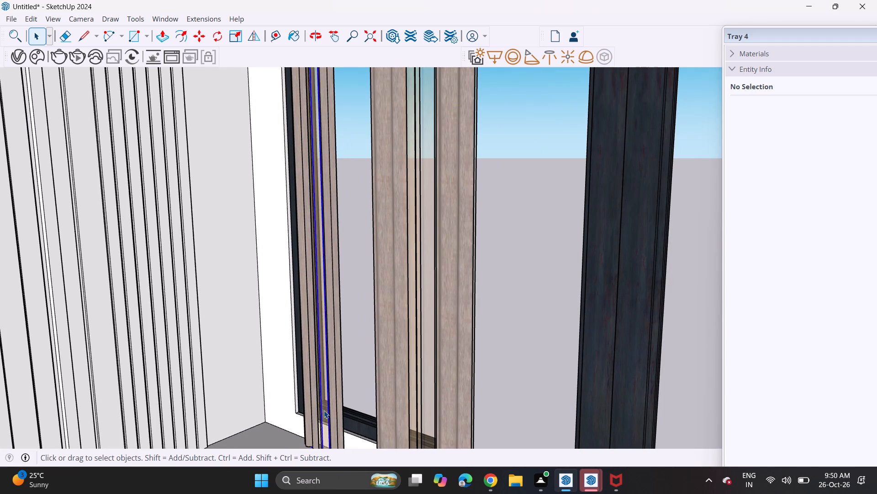
key("Delete")
scroll(324, 410, "down", 6)
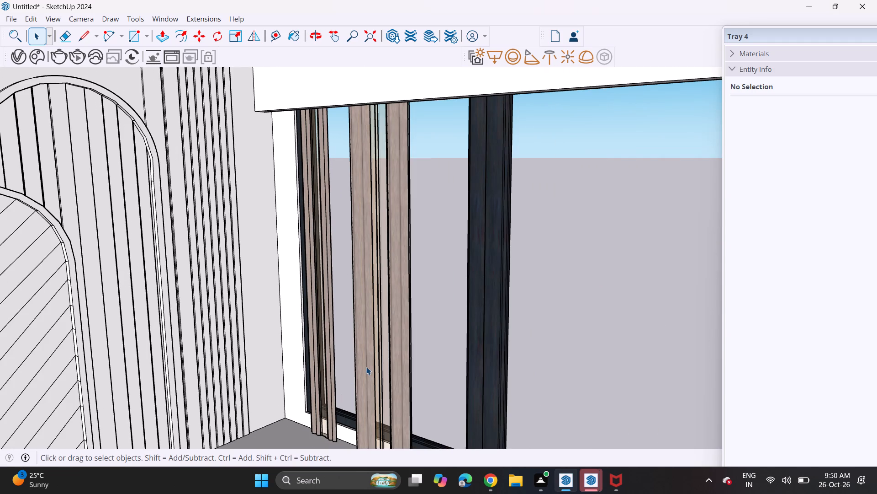
Move the wider opaque drape along the window toward the narrowed drape at the room corner.
left_click(366, 367)
key("m")
scroll(405, 373, "down", 4)
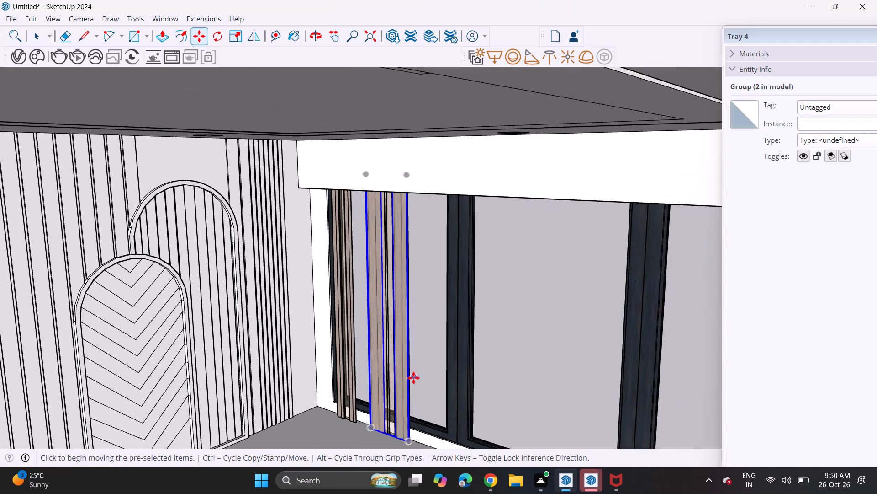
middle_click_drag(414, 378, 412, 337)
left_click(407, 399)
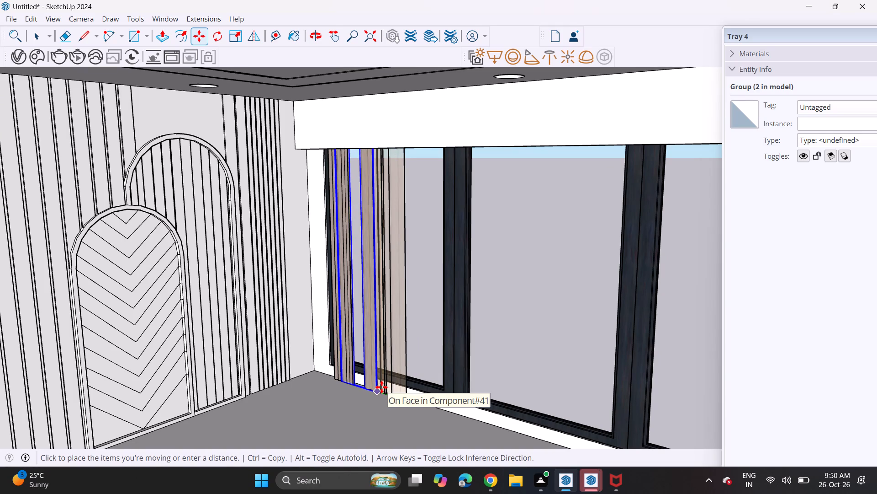
left_click(381, 387)
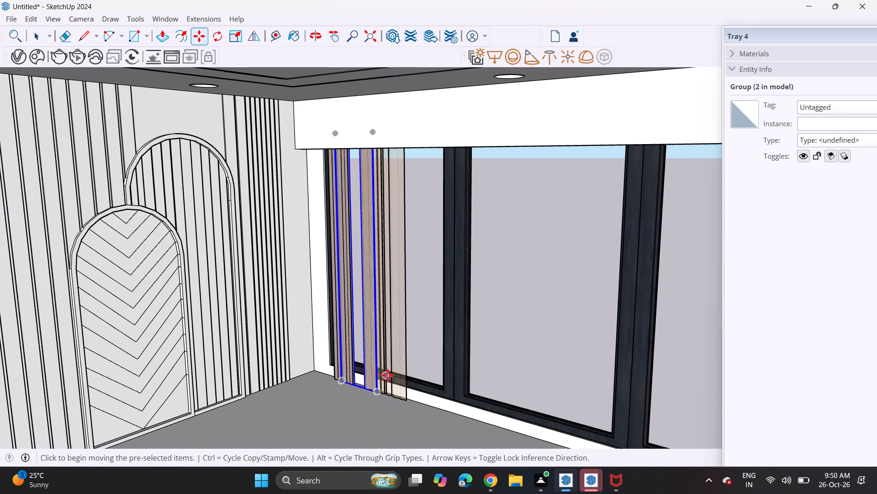
key("space")
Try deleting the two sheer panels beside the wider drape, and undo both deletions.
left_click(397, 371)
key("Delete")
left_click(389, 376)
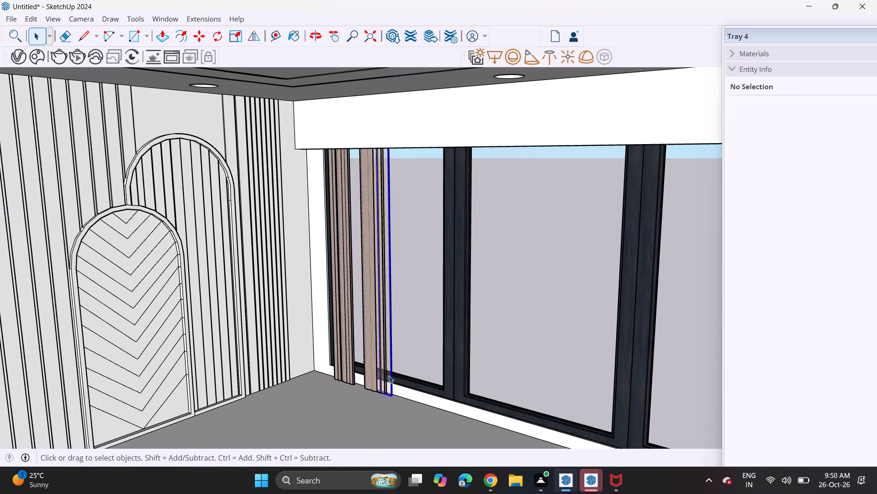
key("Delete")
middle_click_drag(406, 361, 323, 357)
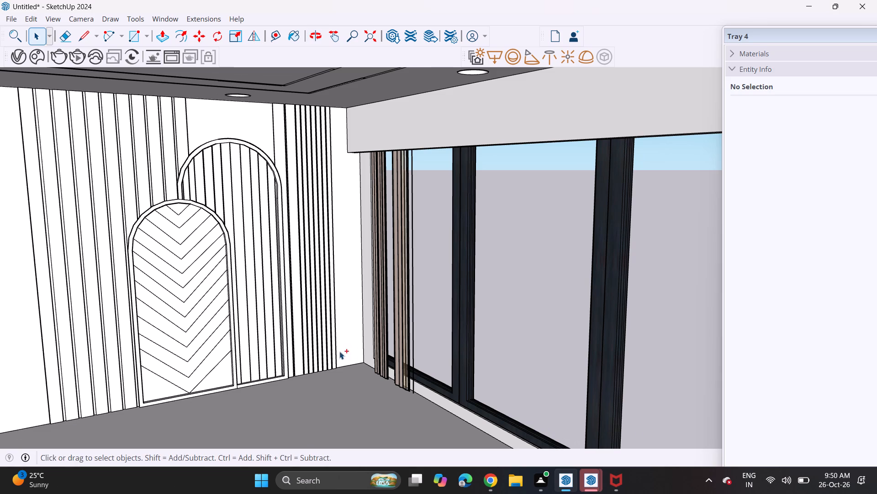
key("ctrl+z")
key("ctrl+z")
Copy the narrowed drape along the window wall into the gap between it and the wider drape.
scroll(406, 346, "up", 2)
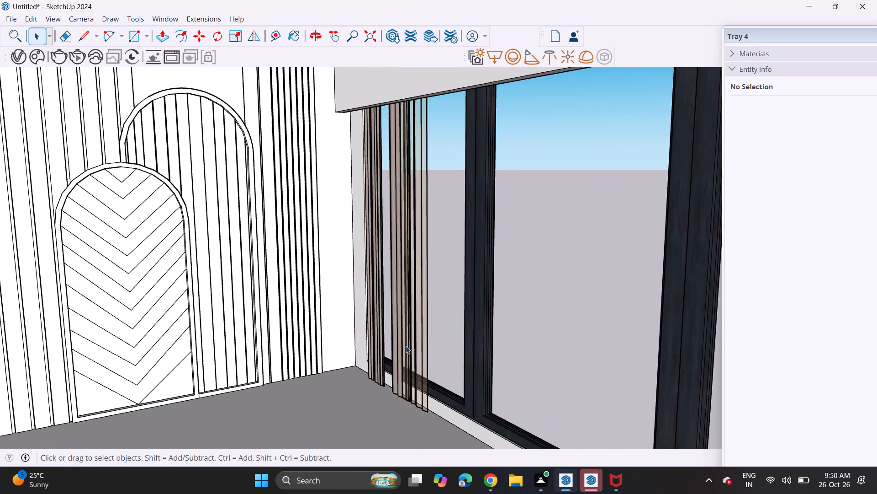
scroll(385, 338, "up", 4)
left_click(378, 352)
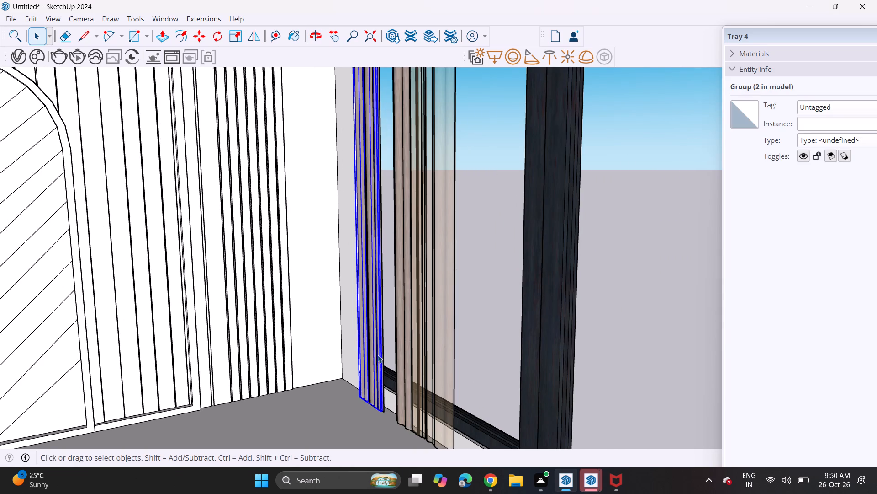
key("m")
left_click(385, 410)
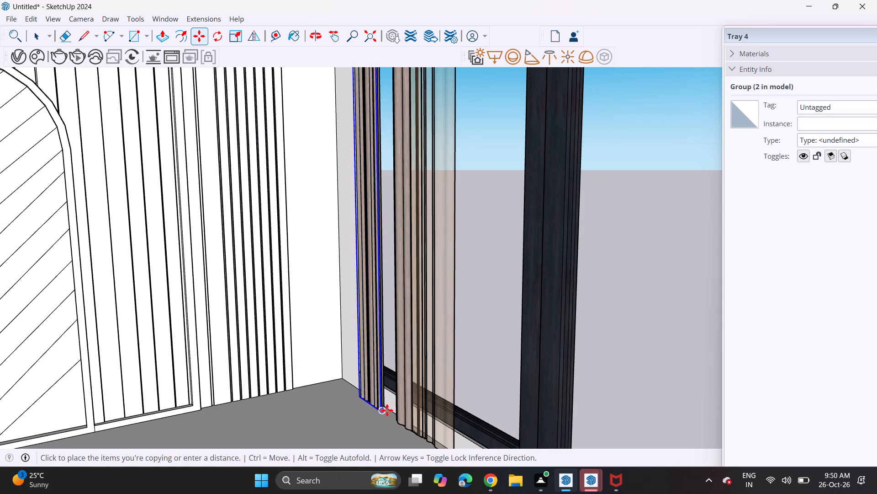
left_click(413, 430)
key("space")
Examine the gathered curtains against the side window and the panelled far wall from several viewpoints in the hall.
left_click(480, 324)
scroll(454, 325, "down", 5)
middle_click_drag(468, 323, 457, 307)
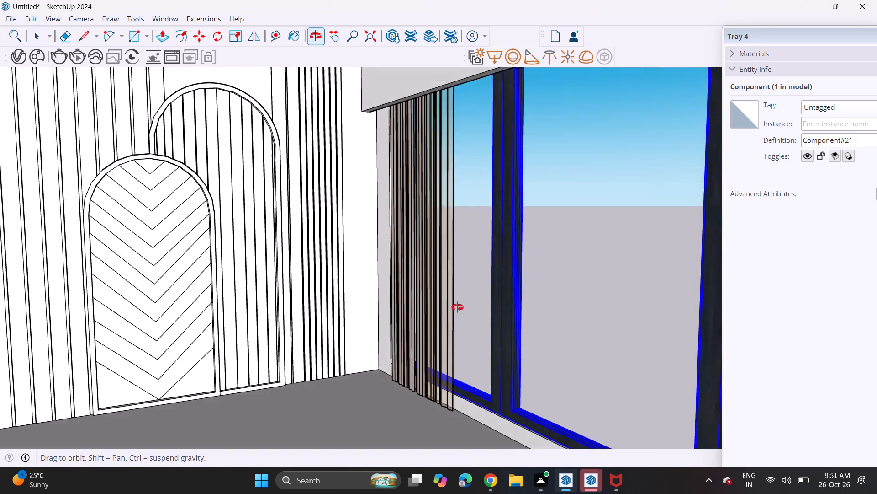
middle_click_drag(457, 307, 449, 309)
scroll(432, 286, "down", 7)
middle_click_drag(447, 308, 386, 312)
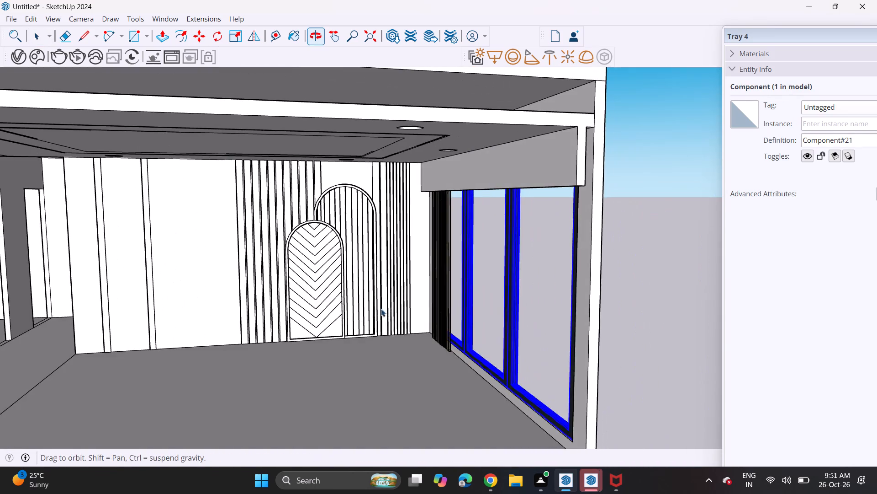
middle_click_drag(371, 311, 445, 312, "shift")
scroll(444, 311, "up", 3)
middle_click_drag(439, 306, 405, 296)
middle_click_drag(399, 293, 452, 293)
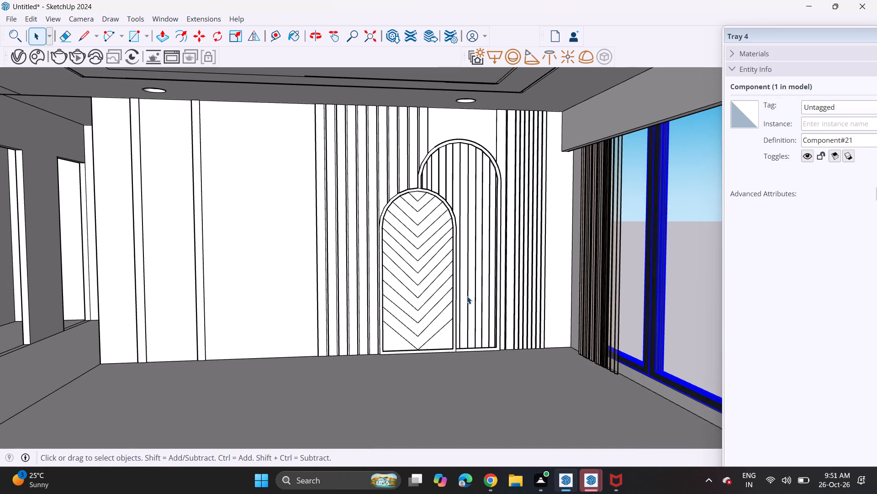
Switch to Chrome, open the 3D Warehouse website and search its models for "brown curtain".
middle_click_drag(467, 296, 535, 312)
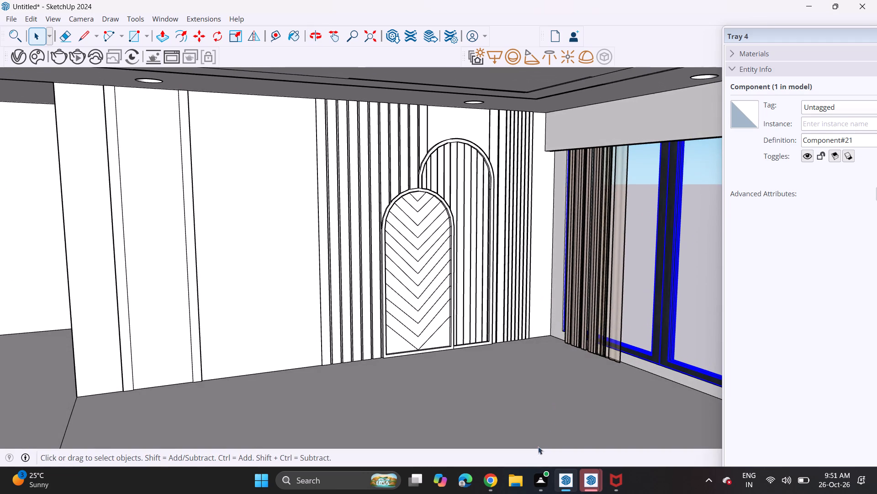
left_click(495, 486)
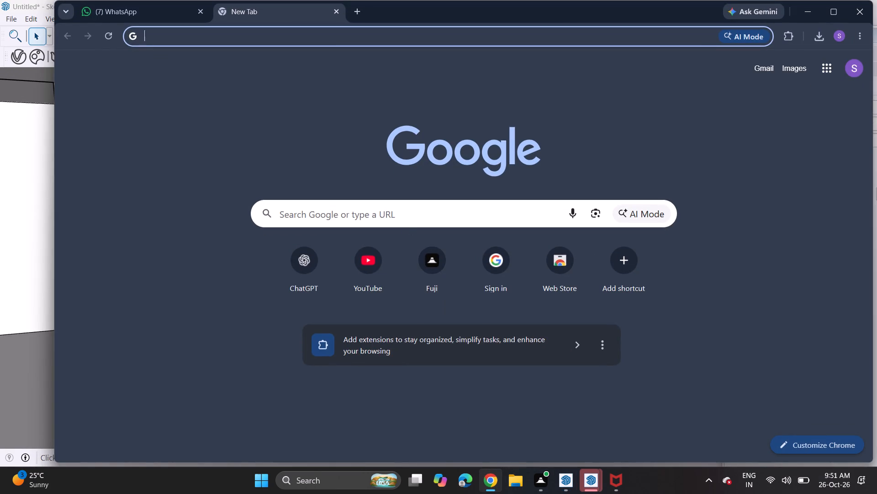
left_click(407, 221)
left_click(360, 244)
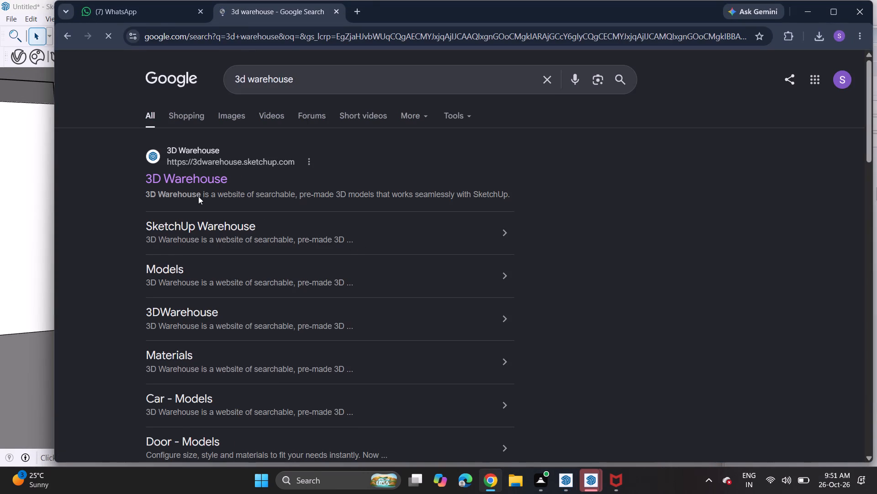
left_click(199, 182)
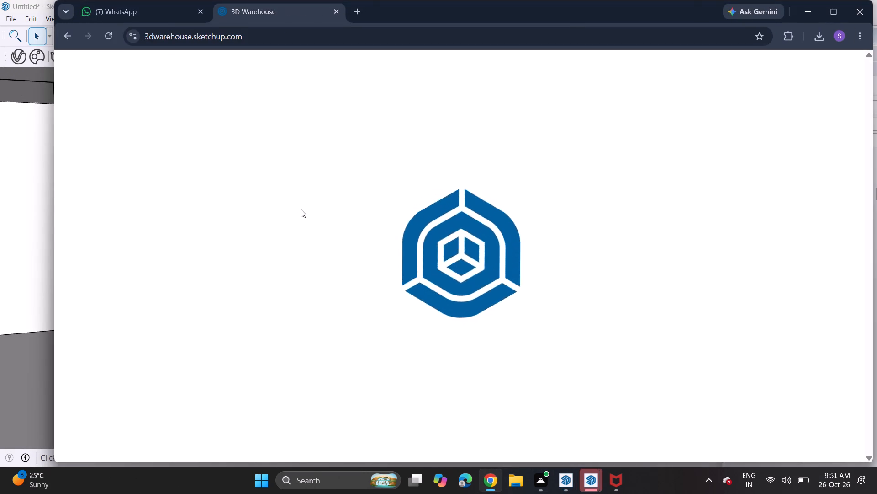
left_click(330, 71)
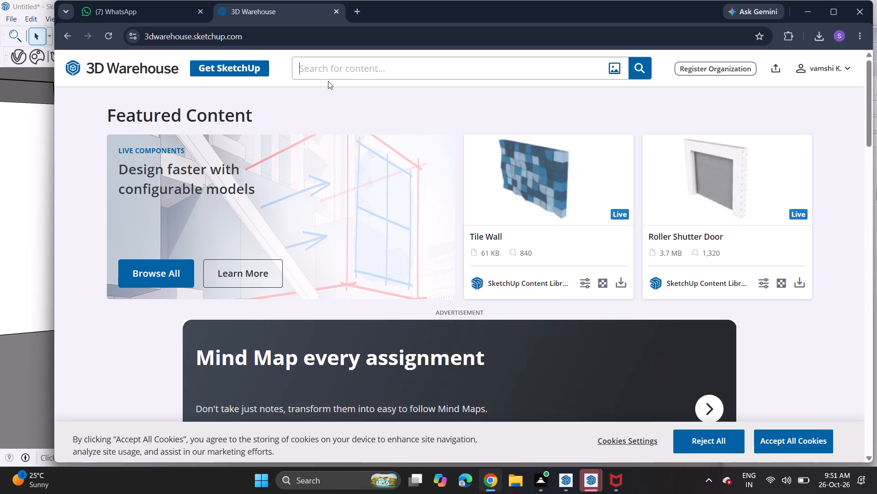
type("brown curtain")
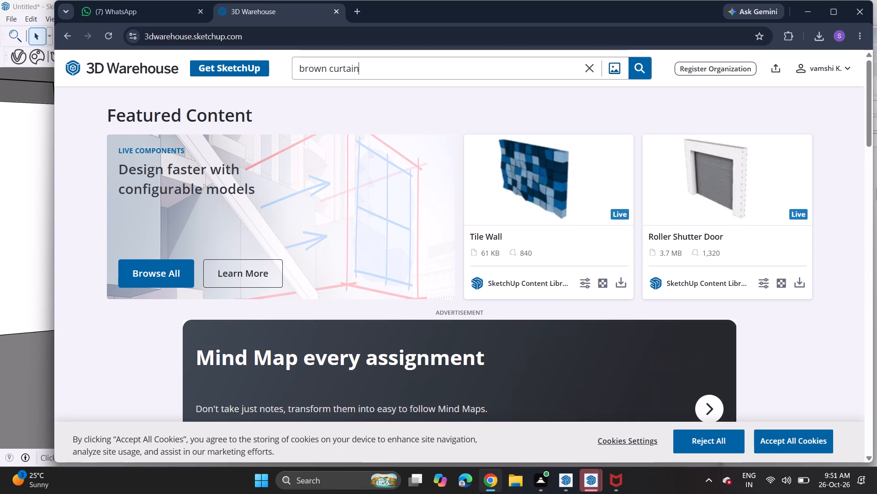
key("Return")
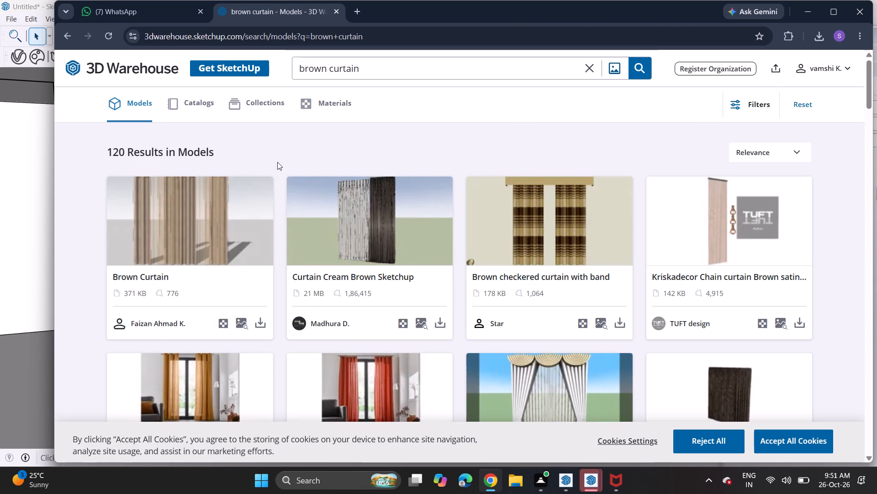
Download the model titled Brown Curtain as a SketchUp file.
left_click(264, 325)
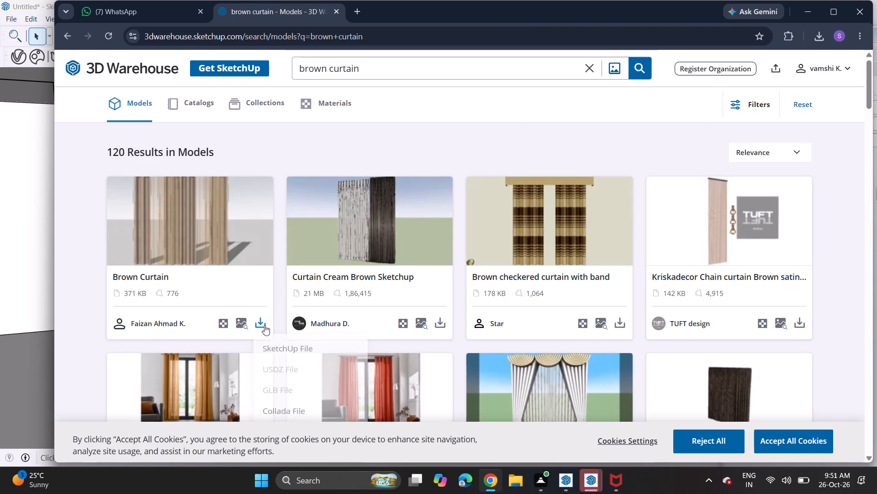
left_click(286, 353)
Look through further brown curtain models in the search results.
scroll(333, 339, "down", 6)
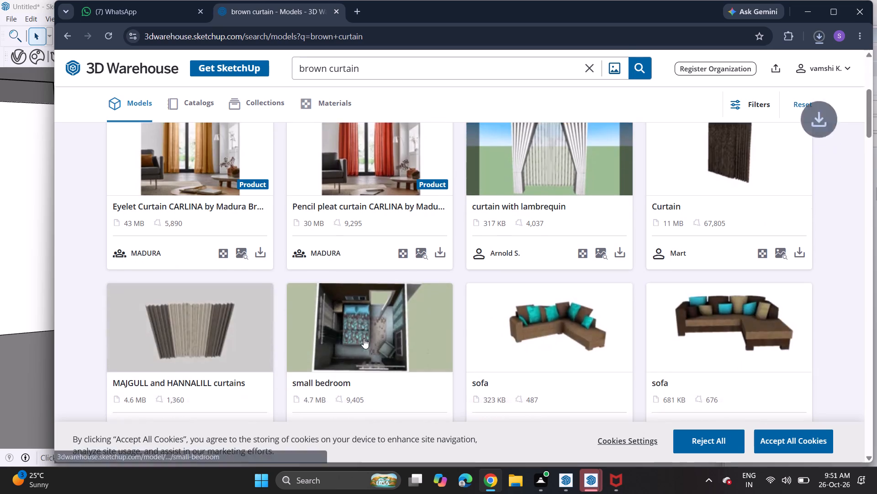
Download the beige Pencil pleat curtain COCONUT by Madura model from the brown curtain search results.
scroll(364, 338, "up", 1)
scroll(364, 338, "down", 3)
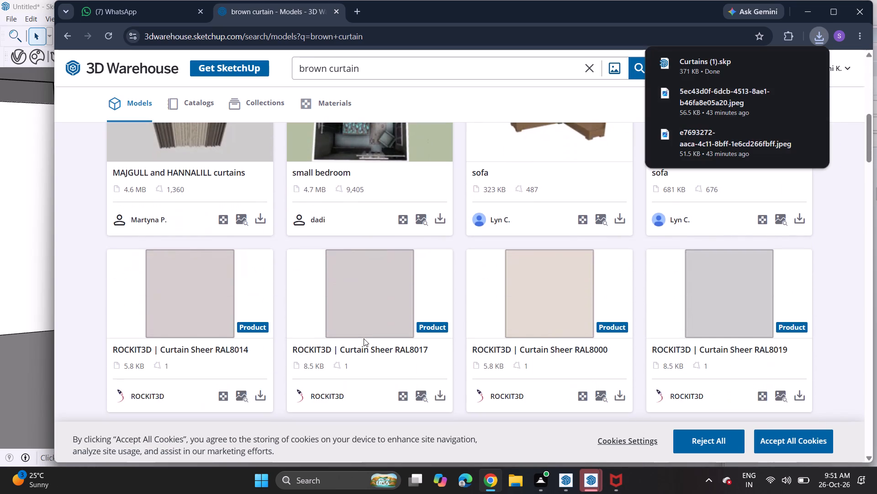
scroll(364, 338, "down", 7)
scroll(366, 344, "up", 1)
scroll(366, 344, "down", 1)
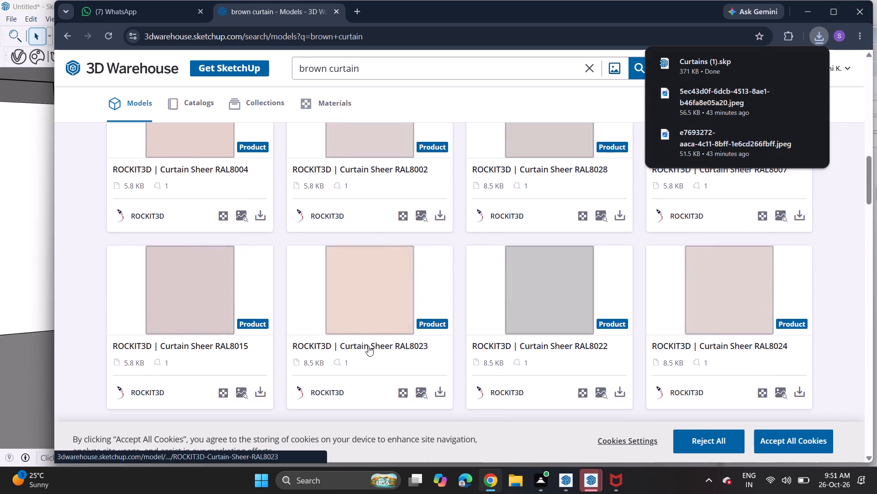
scroll(368, 346, "down", 8)
scroll(368, 346, "up", 1)
scroll(368, 346, "down", 1)
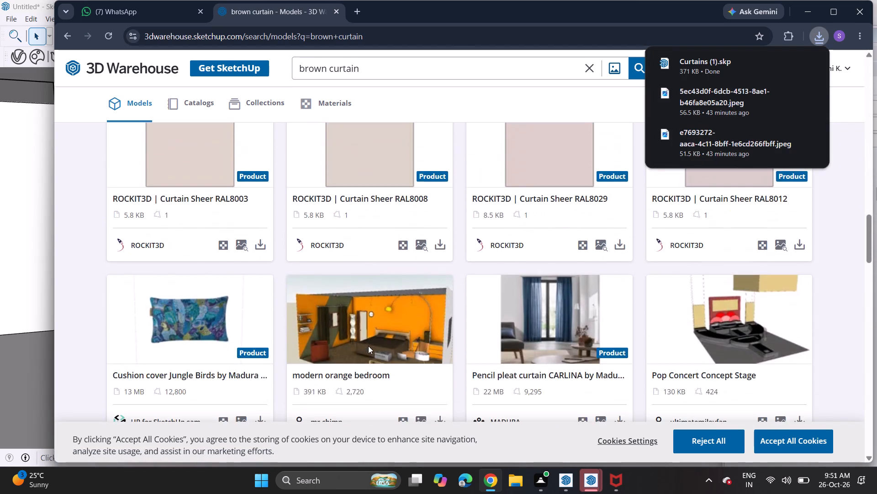
scroll(368, 346, "down", 8)
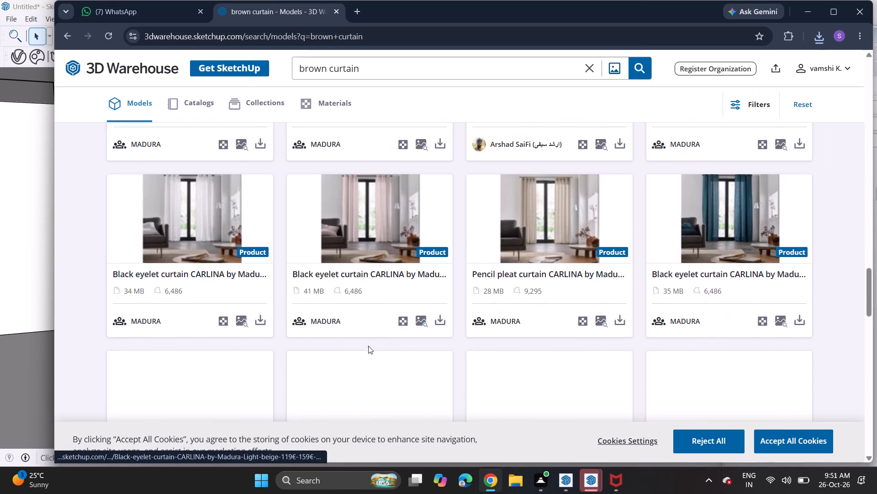
scroll(459, 364, "down", 1)
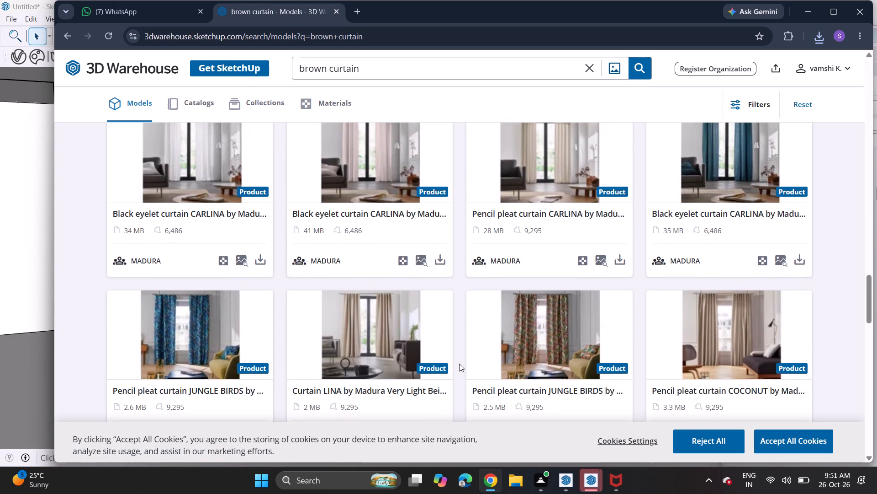
scroll(796, 387, "down", 1)
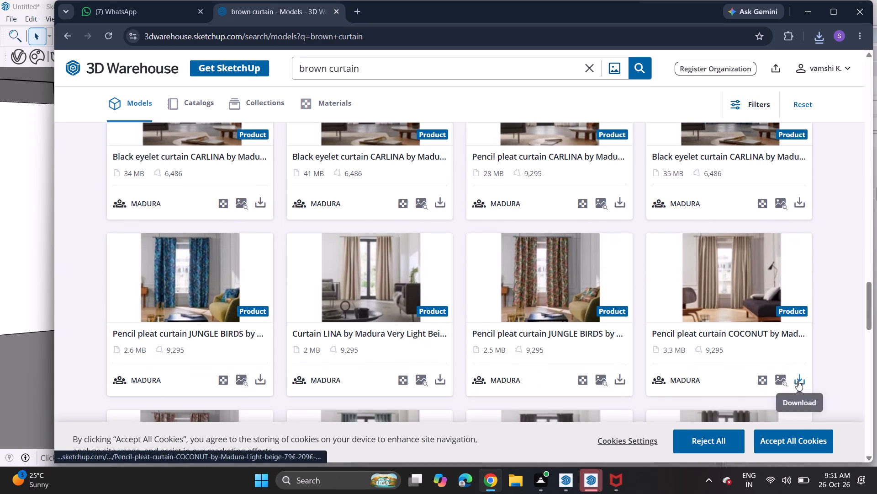
left_click(798, 379)
left_click(747, 286)
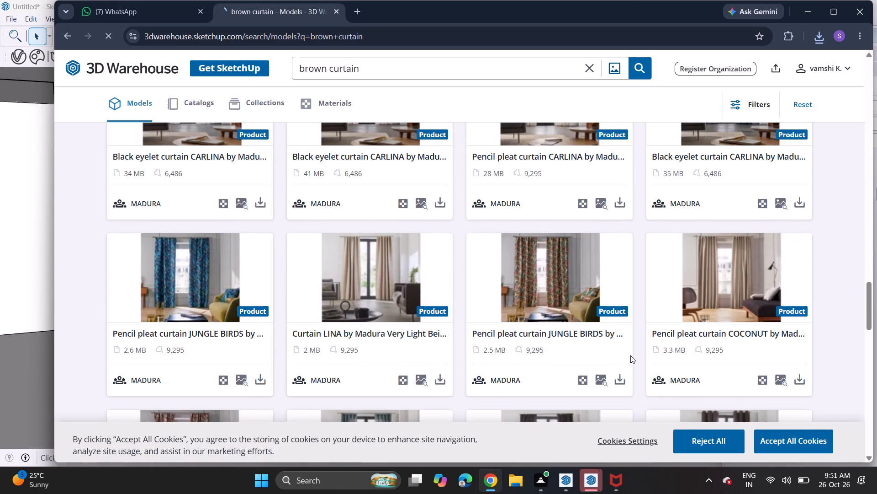
Look through the remaining brown curtain results for other suitable curtain models.
scroll(471, 368, "down", 3)
scroll(471, 368, "up", 1)
scroll(471, 368, "down", 2)
scroll(471, 368, "up", 1)
scroll(471, 368, "down", 3)
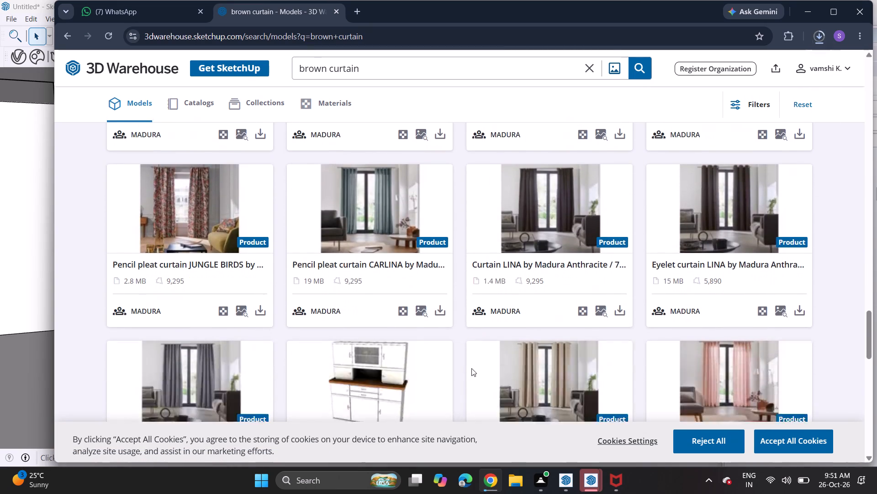
scroll(471, 368, "down", 7)
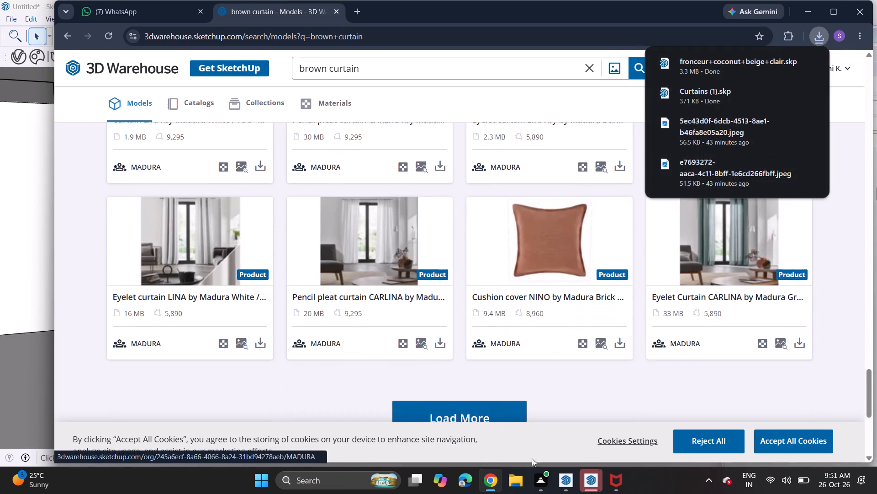
Switch to SketchUp, import the downloaded fronceur+coconut+beige+clair model and place it on the floor before the arched wall panels.
left_click(563, 478)
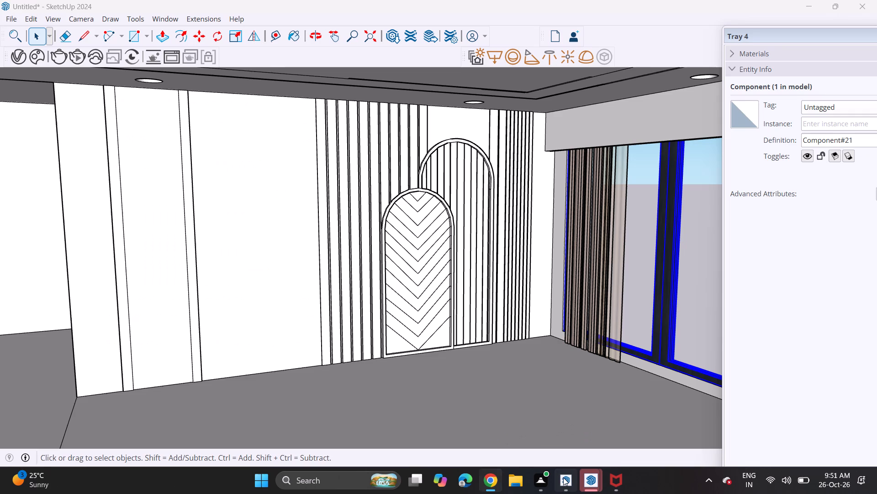
left_click(7, 18)
left_click(38, 178)
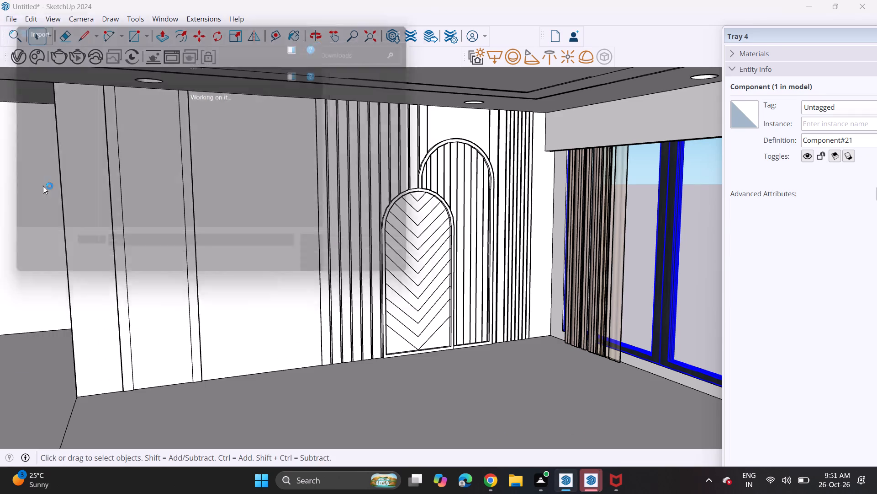
left_click(188, 146)
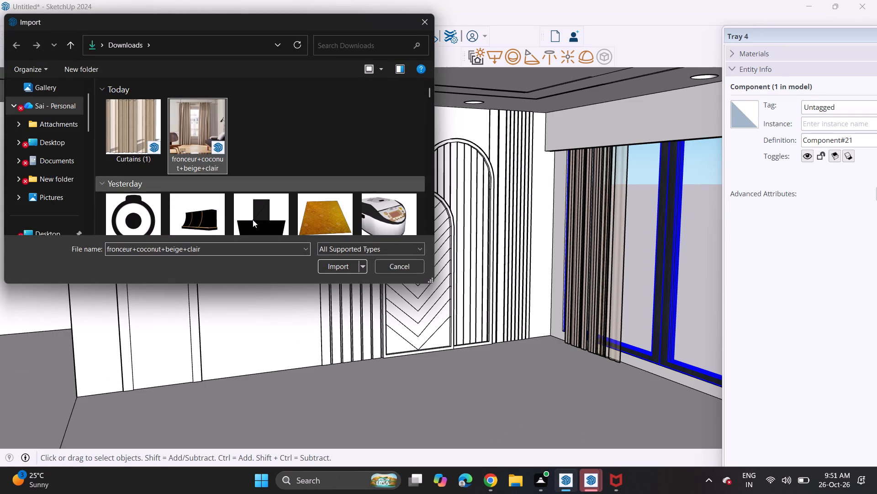
left_click(339, 271)
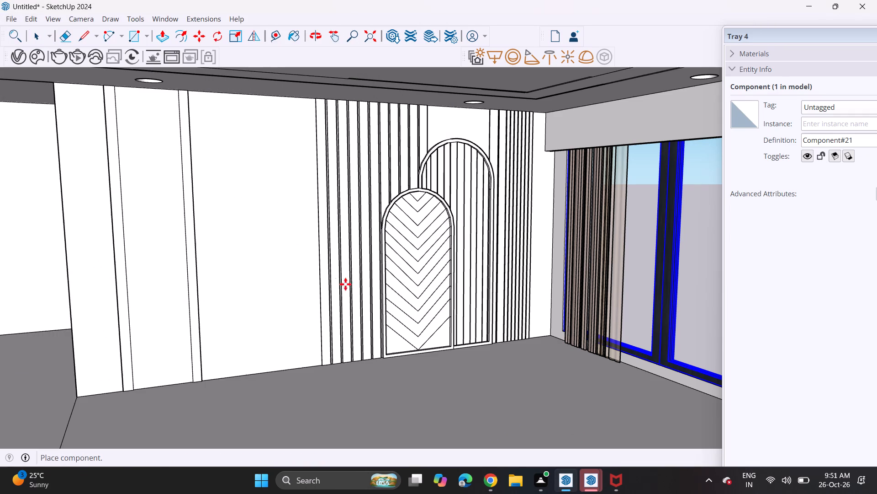
left_click(392, 407)
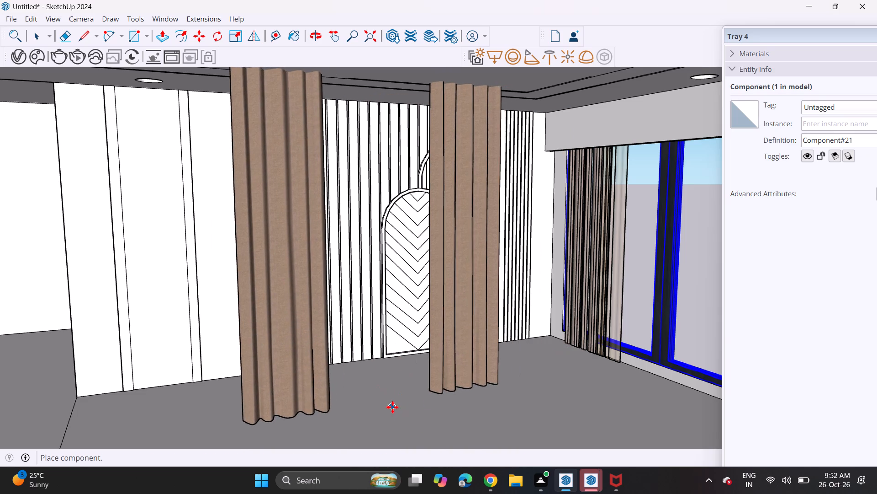
Delete the old curtain's dark folds at the window end nearest the panelled wall.
scroll(436, 324, "down", 4)
scroll(436, 324, "up", 2)
scroll(436, 326, "down", 1)
scroll(444, 339, "up", 1)
scroll(444, 339, "down", 4)
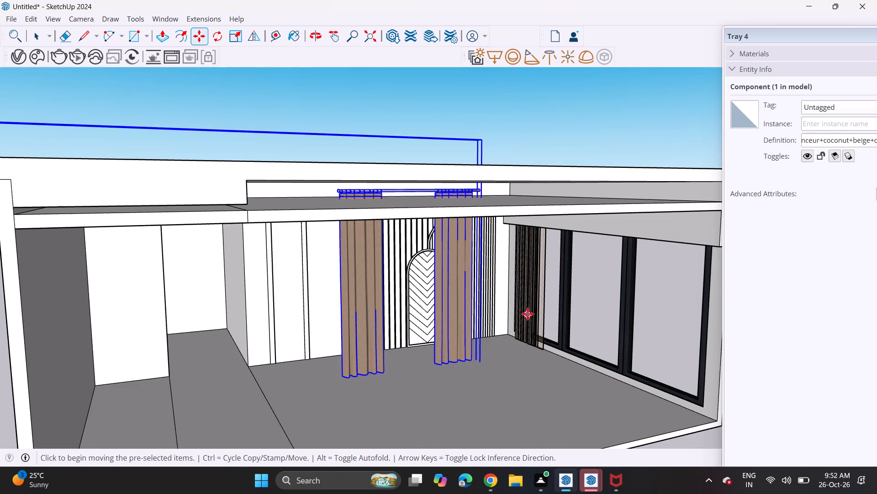
key("space")
left_click(527, 312)
key("Delete")
left_click(519, 307)
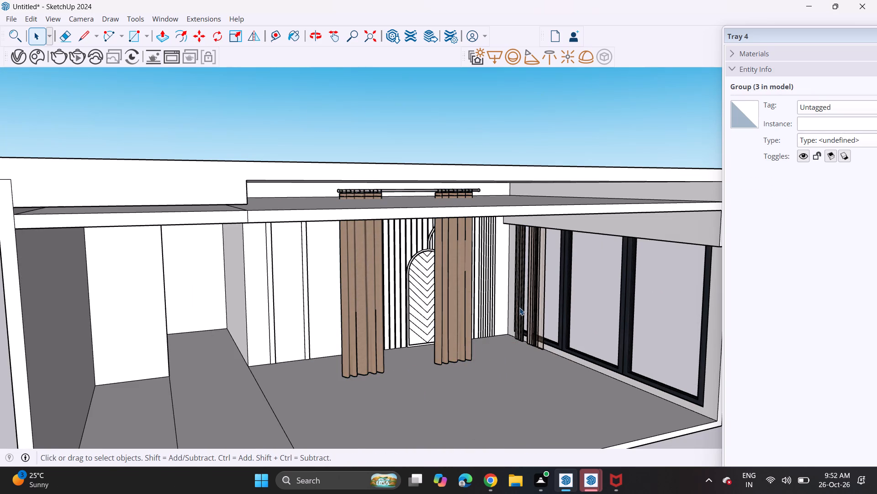
key("Delete")
left_click(524, 307)
key("Delete")
scroll(522, 310, "up", 3)
scroll(522, 310, "down", 1)
scroll(520, 310, "up", 2)
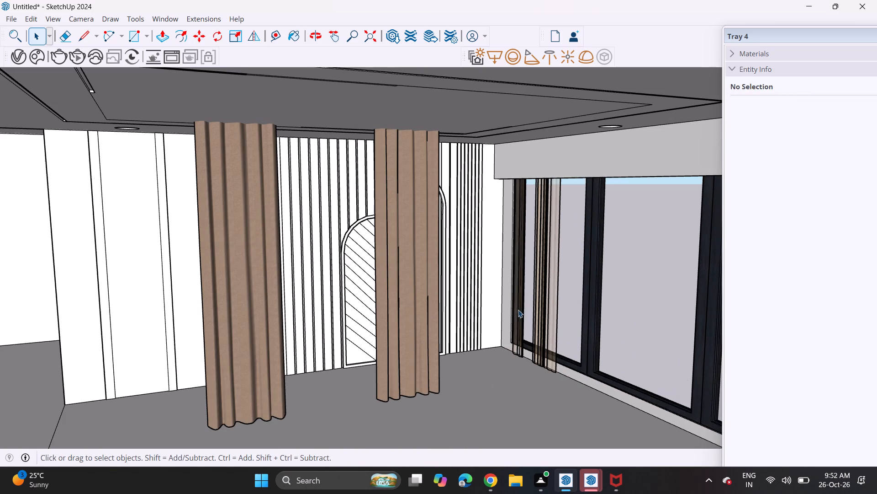
left_click(518, 310)
key("Delete")
left_click(519, 311)
key("Delete")
Delete the thin leftover vertical pieces of the old curtain beside the window frame near the room corner.
scroll(522, 333, "up", 2)
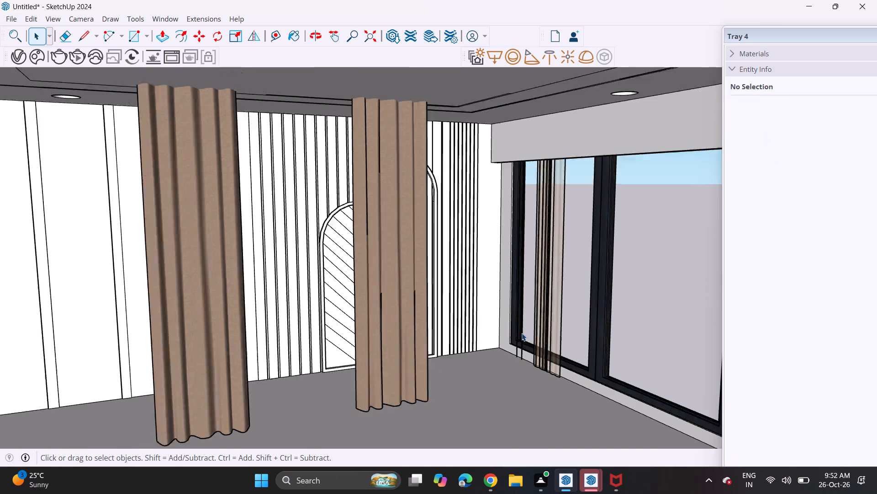
scroll(522, 333, "up", 6)
left_click(520, 361)
left_click(523, 365)
key("Delete")
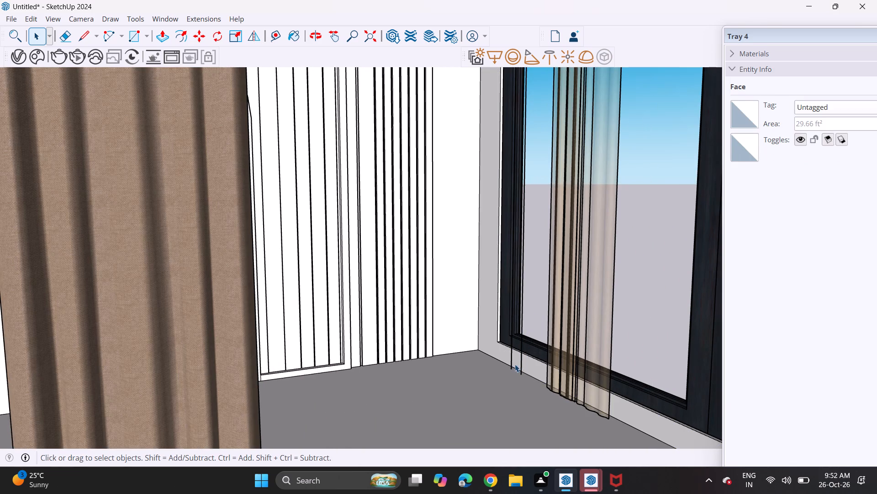
left_click(512, 362)
key("Delete")
left_click(520, 363)
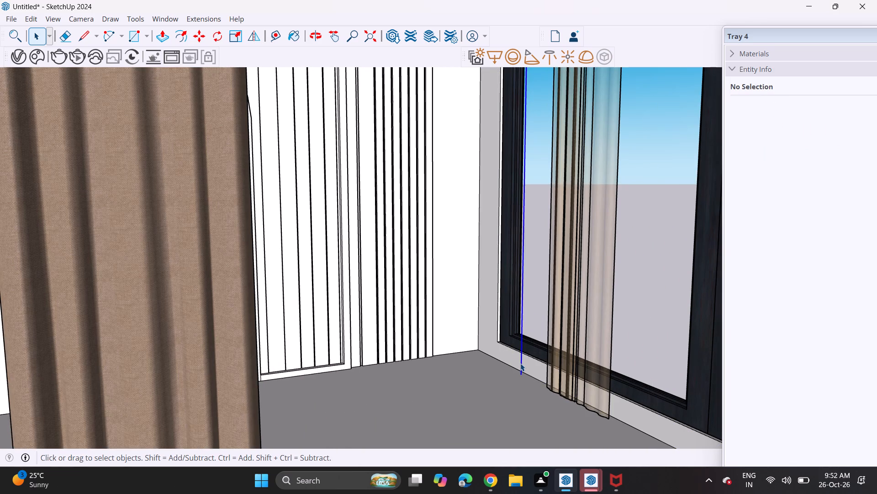
key("Delete")
Delete the remaining translucent folds and the last vertical strip of the old curtain in front of the window.
left_click(564, 389)
key("Delete")
left_click(566, 389)
key("Delete")
left_click(560, 390)
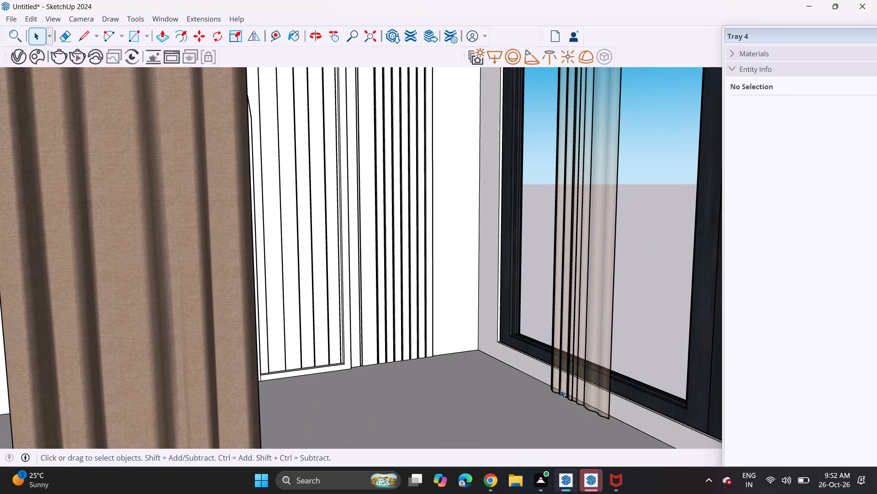
key("Delete")
left_click(560, 390)
key("Delete")
left_click(571, 393)
key("Delete")
key("Delete")
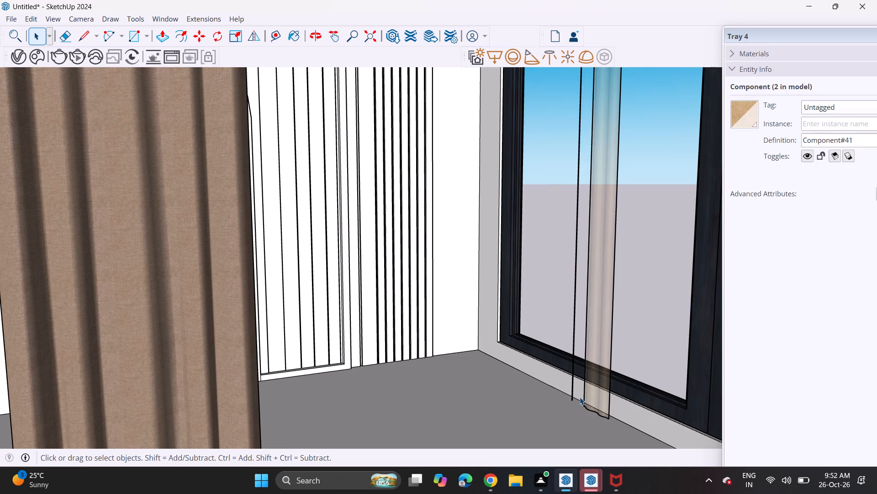
left_click(598, 395)
key("Delete")
left_click(585, 394)
key("Delete")
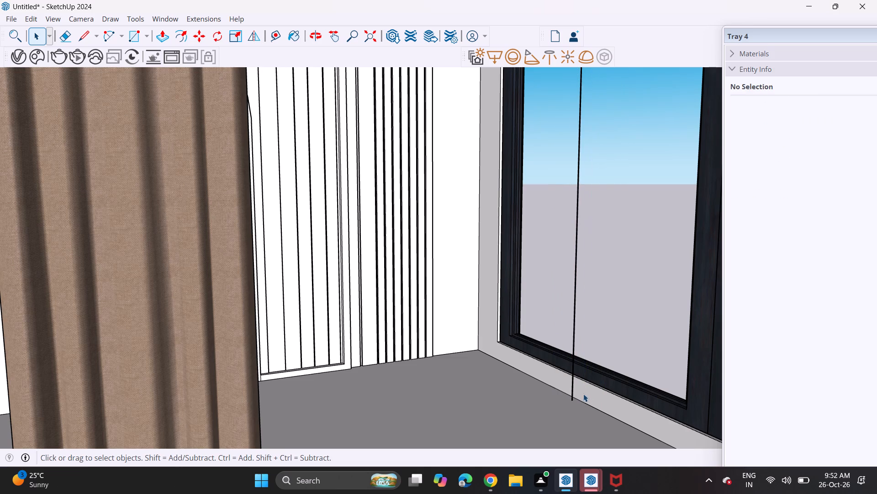
left_click(573, 391)
key("Delete")
scroll(555, 398, "down", 1)
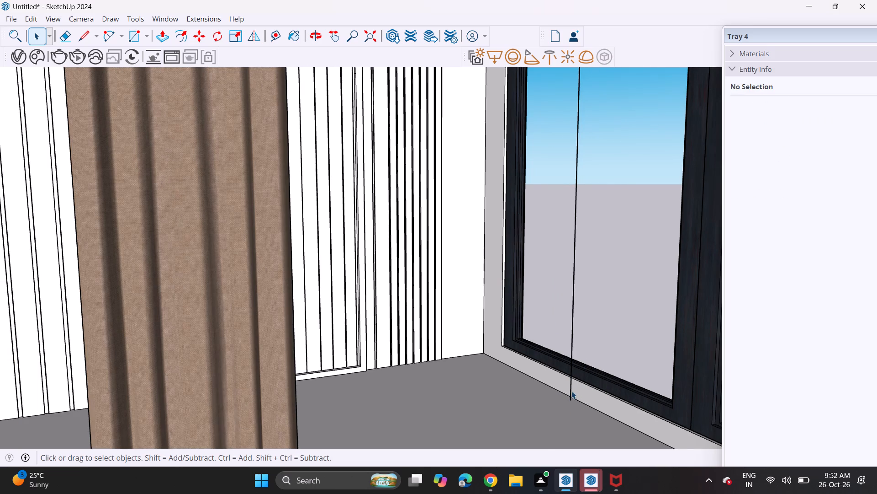
left_click(571, 391)
key("Delete")
Explode the imported curtain component into its separate parts.
scroll(561, 395, "down", 2)
scroll(561, 395, "up", 1)
scroll(561, 395, "down", 12)
middle_click_drag(492, 388, 436, 387)
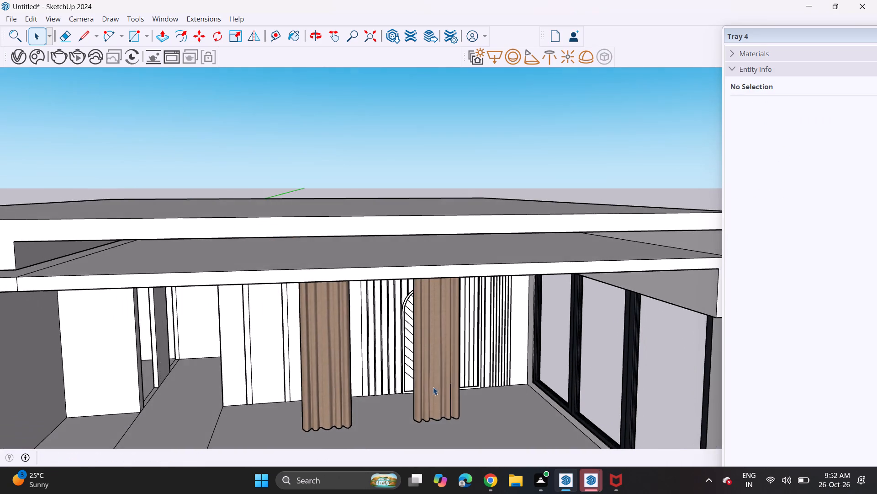
middle_click_drag(446, 383, 401, 303, "shift")
middle_click_drag(401, 303, 420, 355)
scroll(413, 354, "up", 1)
scroll(394, 345, "down", 4)
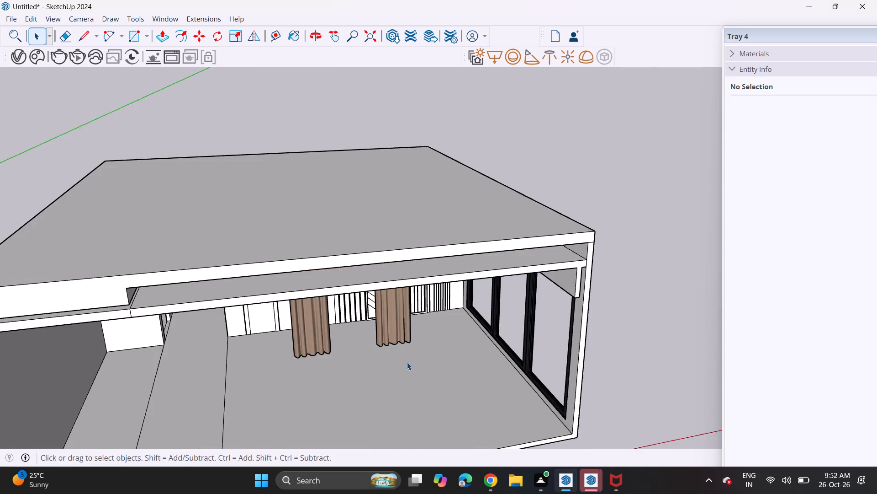
middle_click_drag(407, 362, 389, 344)
left_click(391, 327)
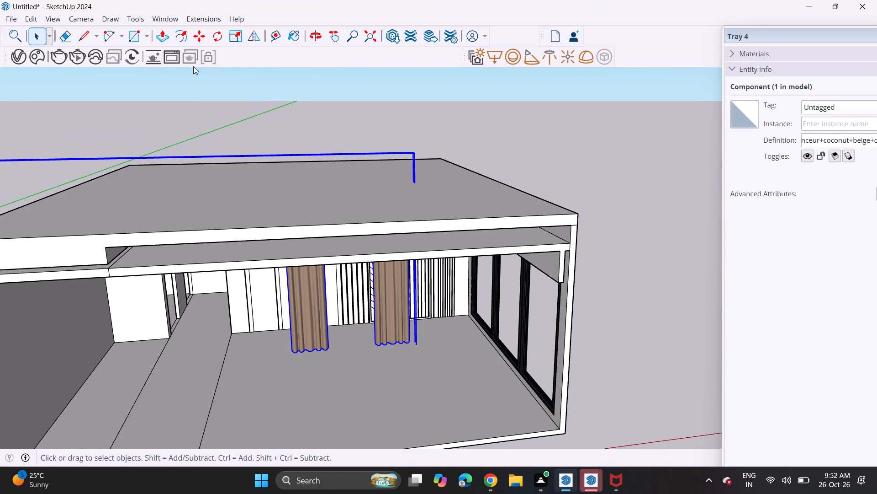
scroll(303, 301, "down", 10)
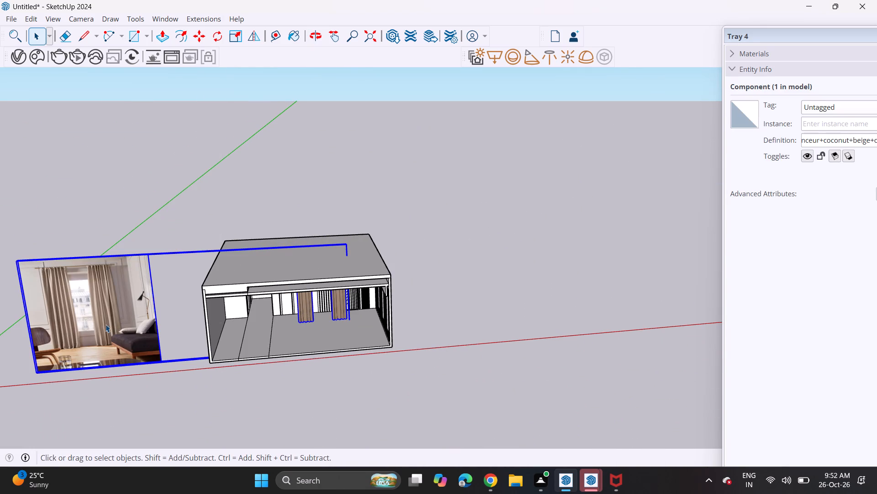
right_click(106, 324)
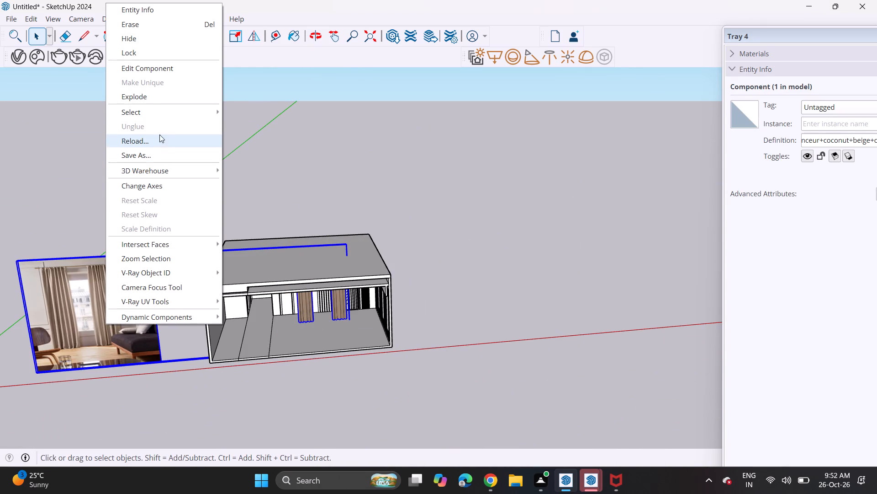
left_click(152, 101)
Delete the interior photo panel that came with the imported curtain model.
left_click(137, 338)
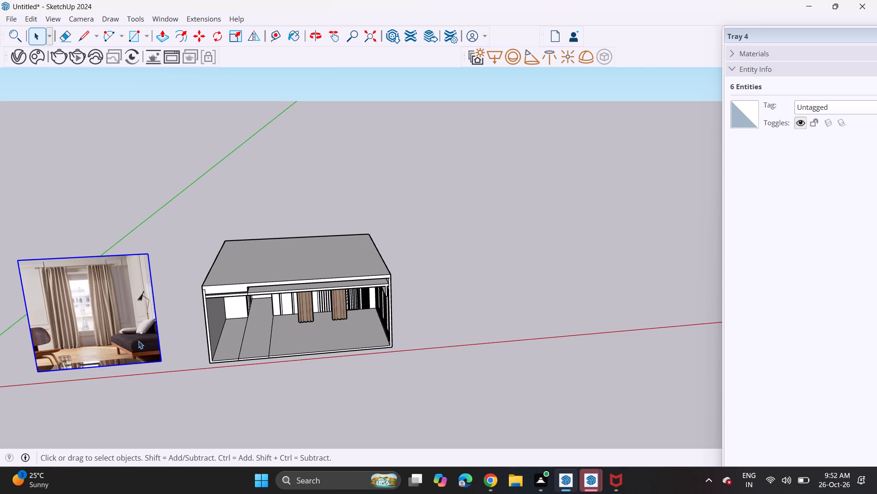
key("Delete")
Rotate the curtain panel nearer the window a quarter turn horizontally so it runs parallel to the window wall.
middle_click_drag(304, 345, 339, 331)
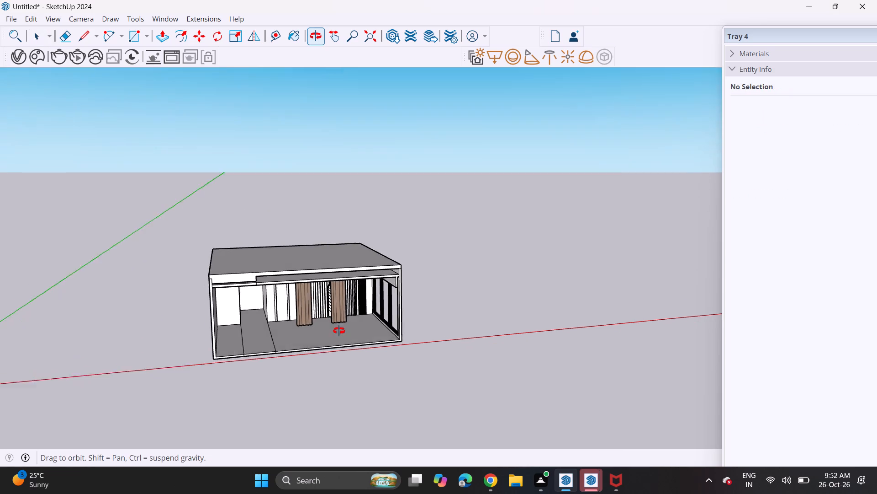
middle_click_drag(339, 331, 338, 337)
left_click(333, 311)
scroll(343, 309, "up", 3)
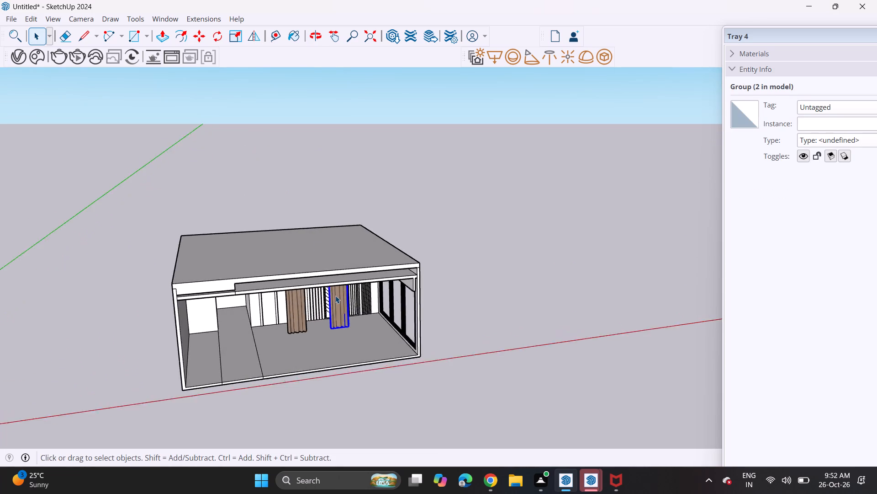
scroll(335, 296, "up", 2)
middle_click_drag(332, 311, 326, 316)
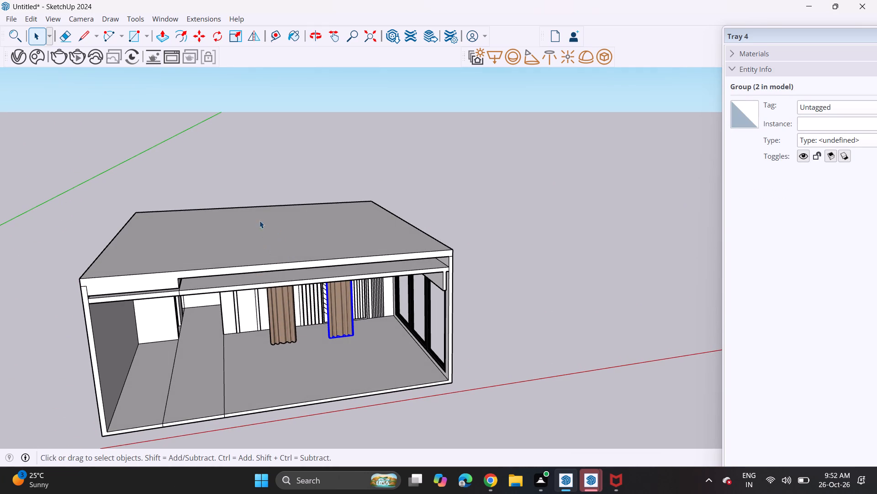
left_click(209, 39)
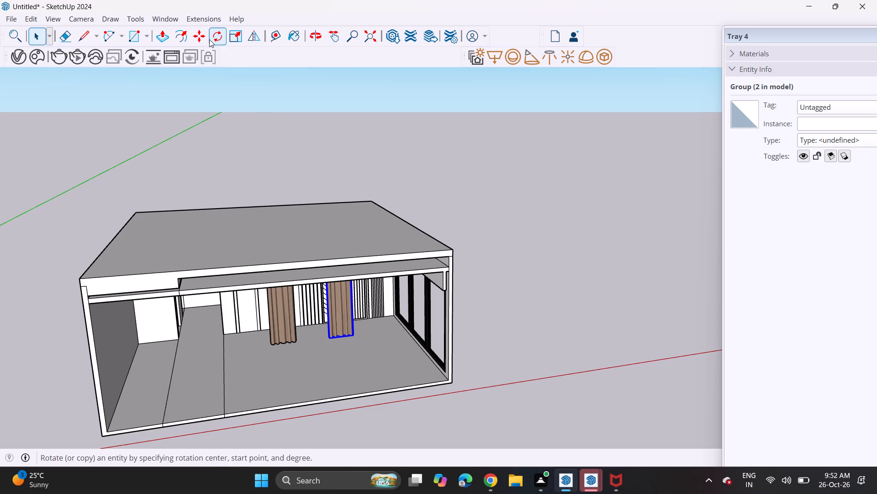
middle_click_drag(310, 377, 311, 393)
left_click(309, 389)
left_click(338, 389)
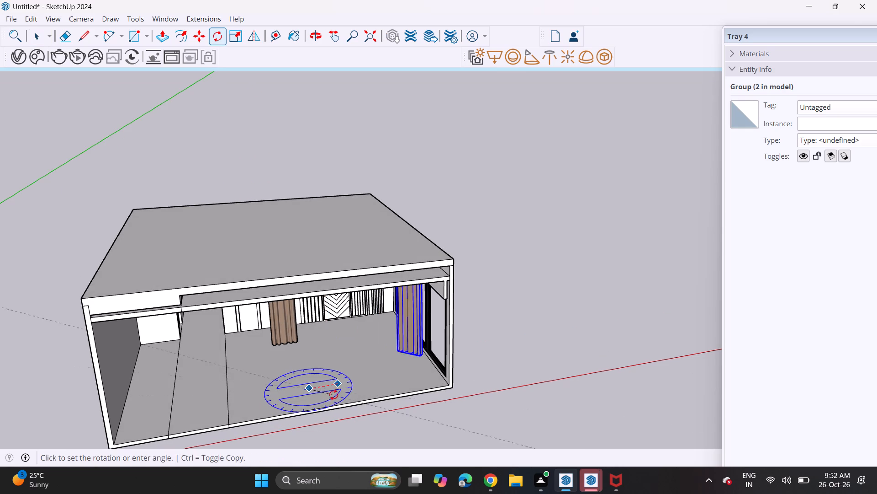
left_click(317, 428)
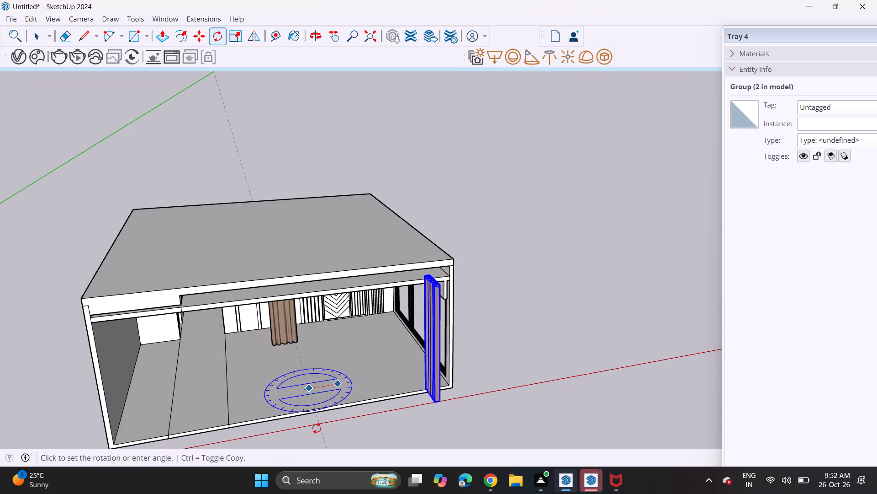
Move the rotated curtain panel across to the window side of the room, just inside the front opening.
middle_click_drag(438, 365, 469, 284)
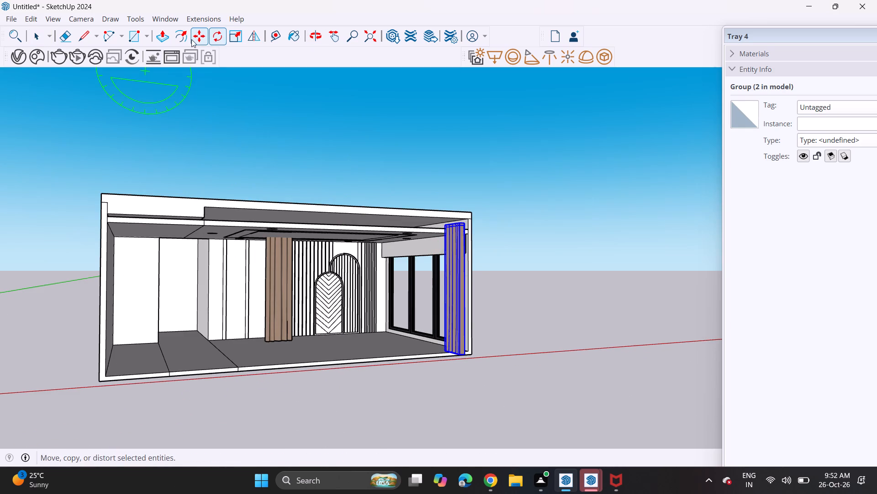
left_click(196, 37)
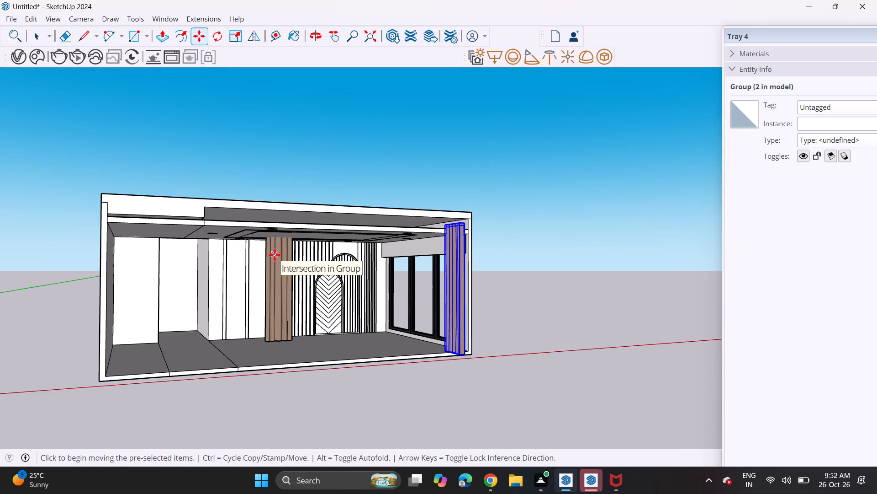
left_click(442, 222)
middle_click_drag(408, 244, 303, 242)
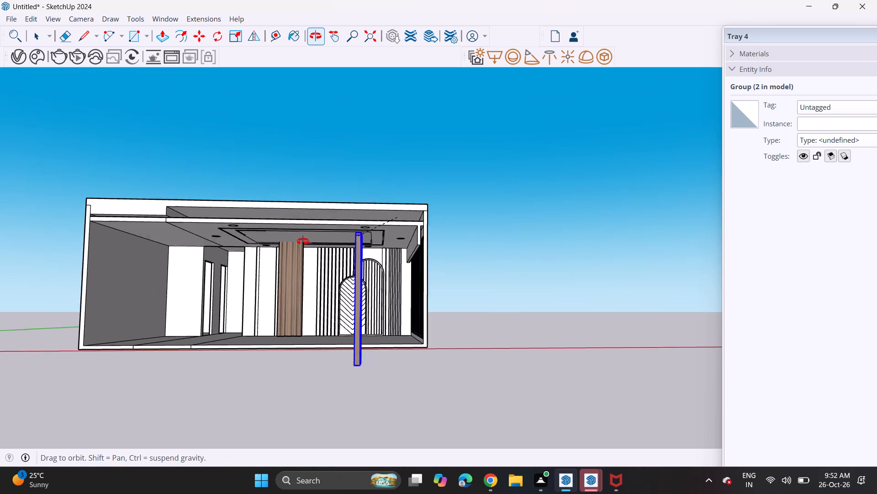
middle_click_drag(303, 242, 301, 246)
left_click(411, 240)
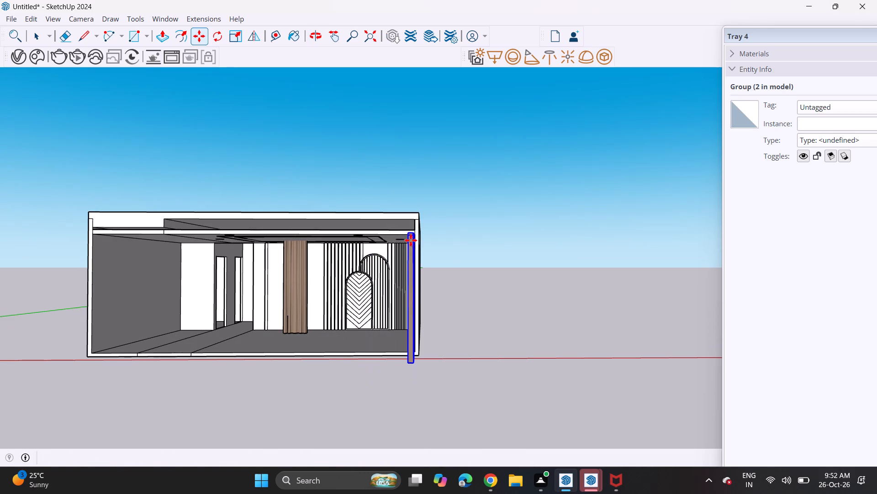
middle_click_drag(394, 274, 618, 280)
scroll(578, 242, "up", 2)
scroll(578, 242, "down", 2)
scroll(578, 242, "up", 3)
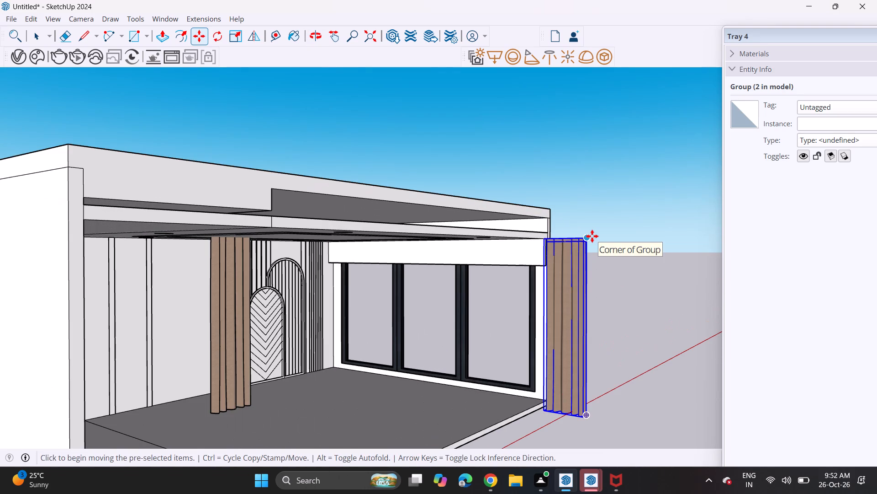
left_click(592, 236)
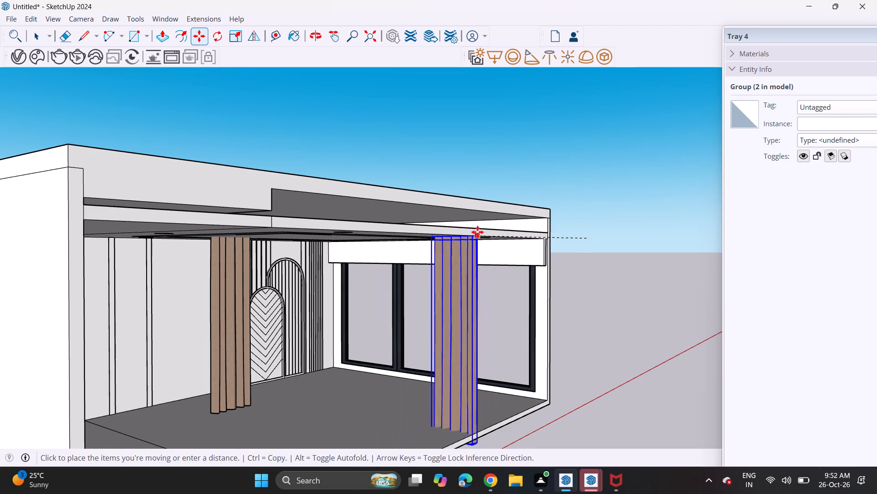
left_click(506, 225)
Move the curtain panel along the window wall to the far end, next to the slatted wall.
scroll(469, 228, "up", 12)
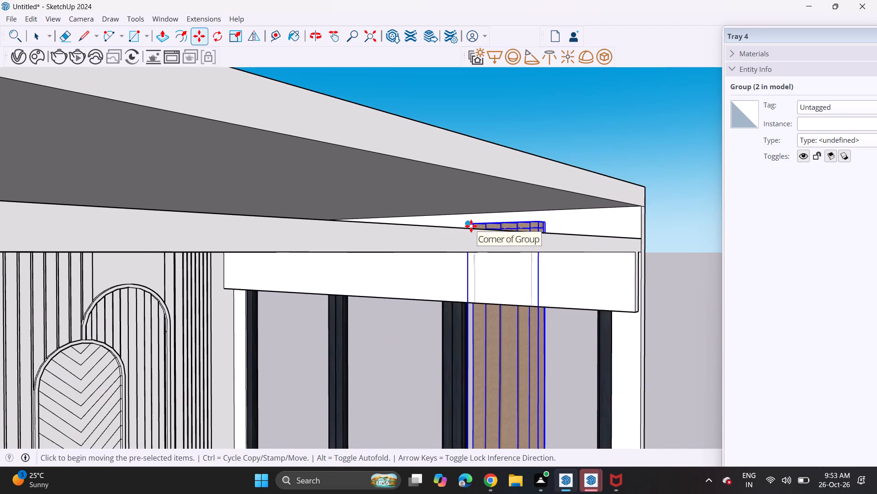
scroll(471, 226, "up", 1)
middle_click_drag(471, 226, 412, 241)
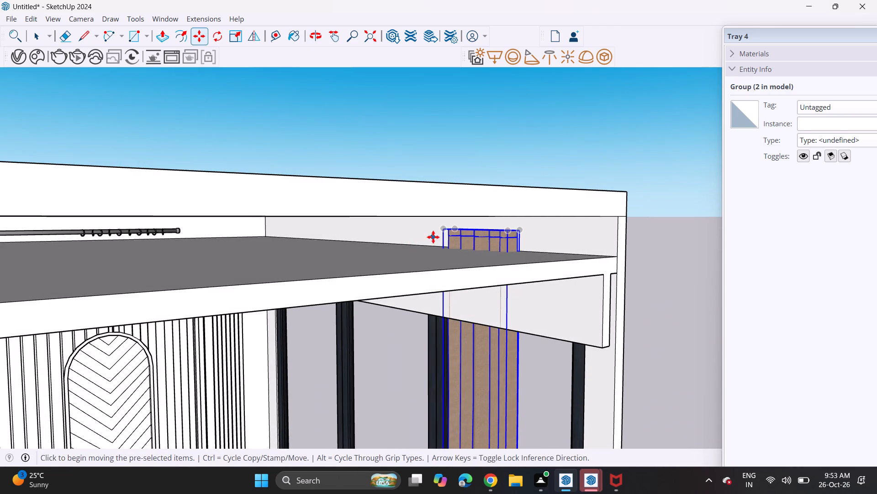
left_click(440, 234)
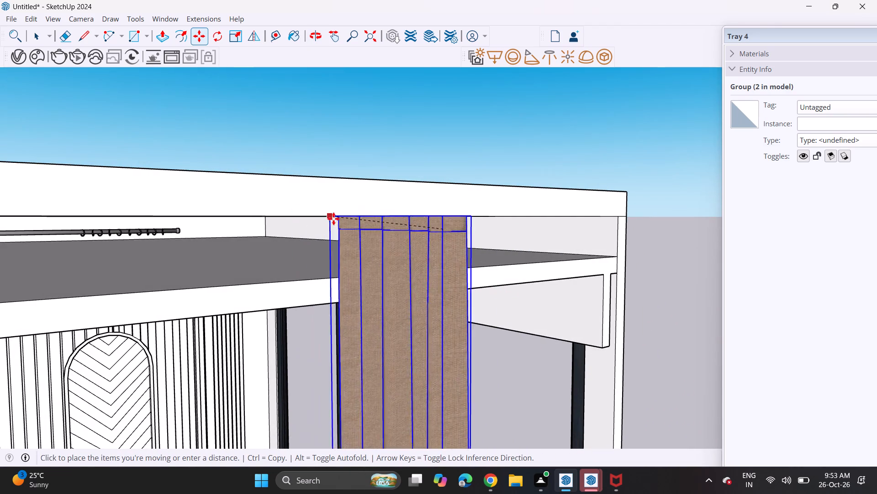
left_click(405, 229)
middle_click_drag(401, 245, 563, 213)
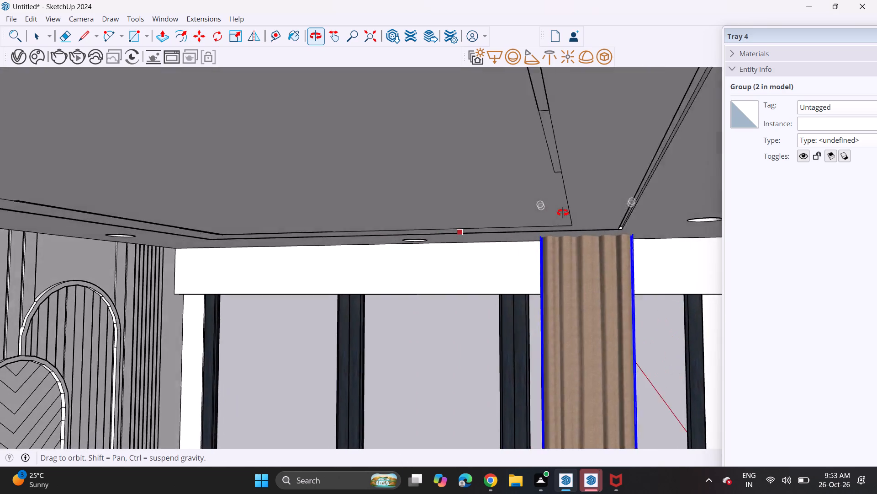
middle_click_drag(563, 213, 578, 211)
left_click(622, 304)
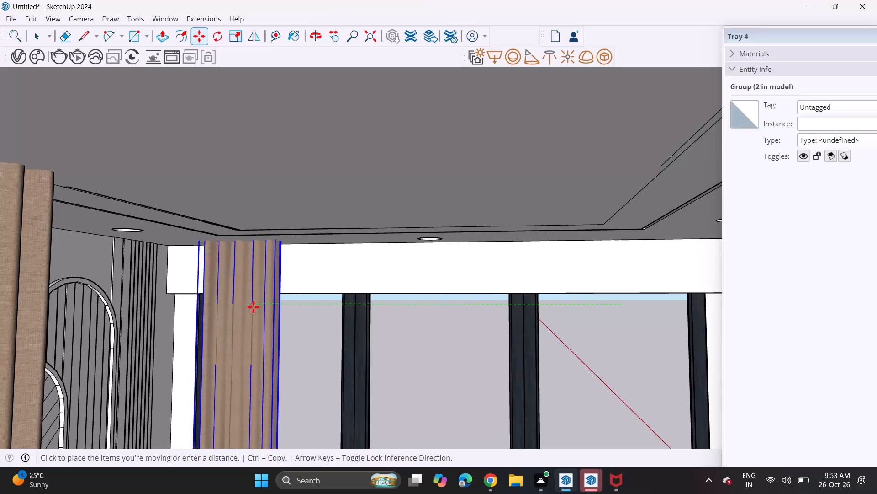
left_click(253, 307)
Shift the curtain panel in behind the ceiling pelmet, close to the window, and nudge it toward the room corner.
middle_click_drag(328, 311, 49, 314)
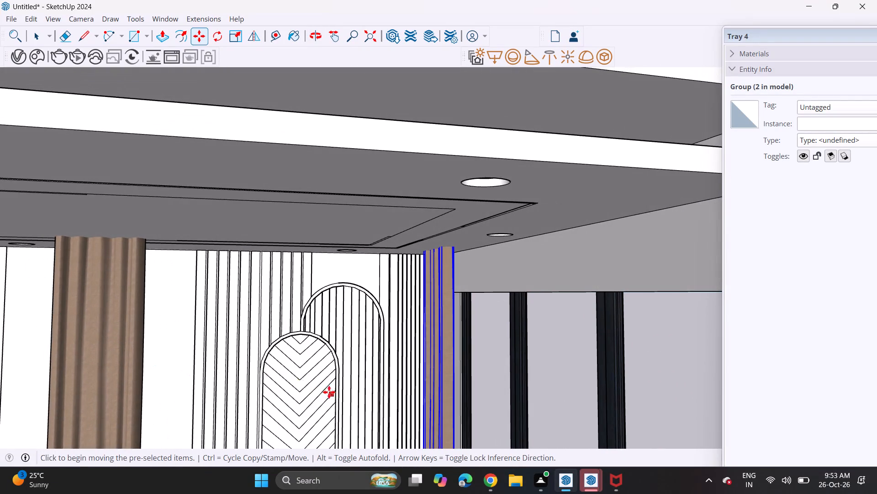
middle_click_drag(329, 392, 169, 327)
left_click(262, 312)
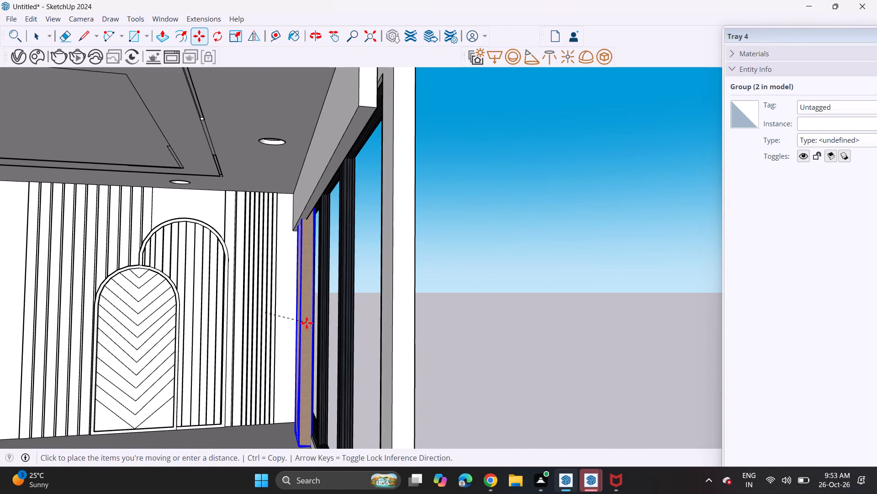
left_click(306, 323)
middle_click_drag(273, 346, 456, 358)
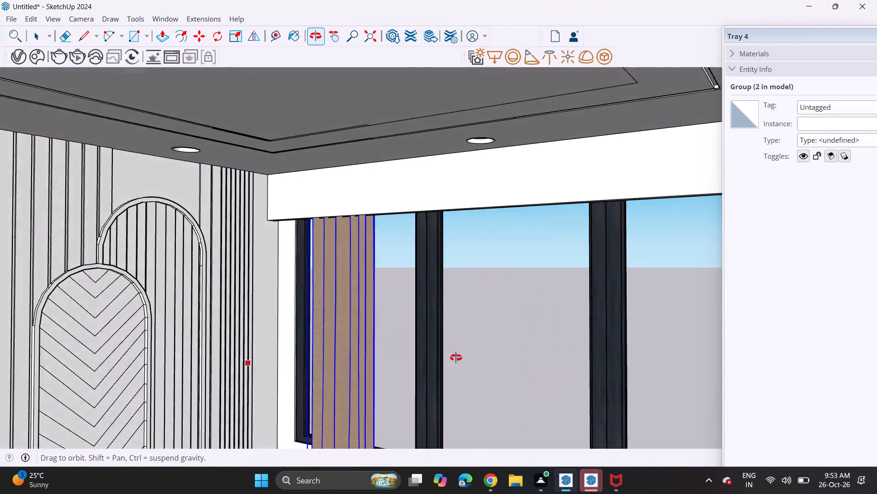
middle_click_drag(456, 358, 518, 355)
left_click(380, 380)
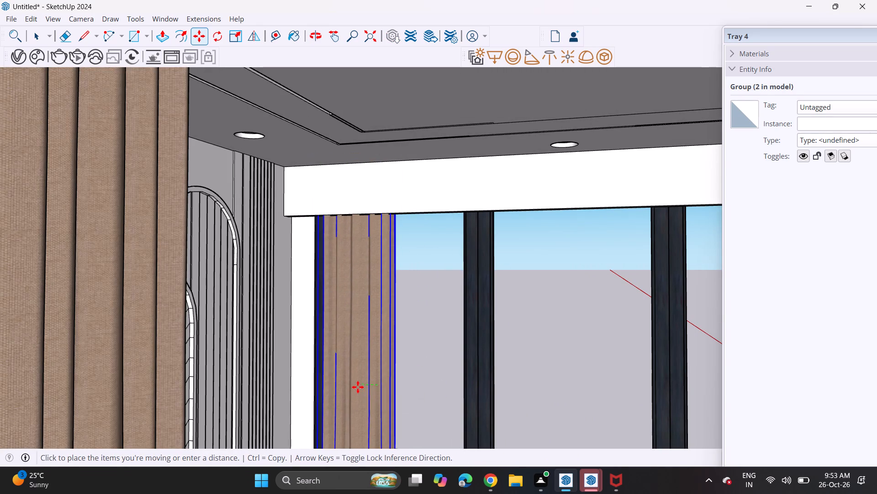
left_click(358, 387)
Copy the curtain panel along the window wall, placing the duplicate directly beside the original.
left_click(344, 392)
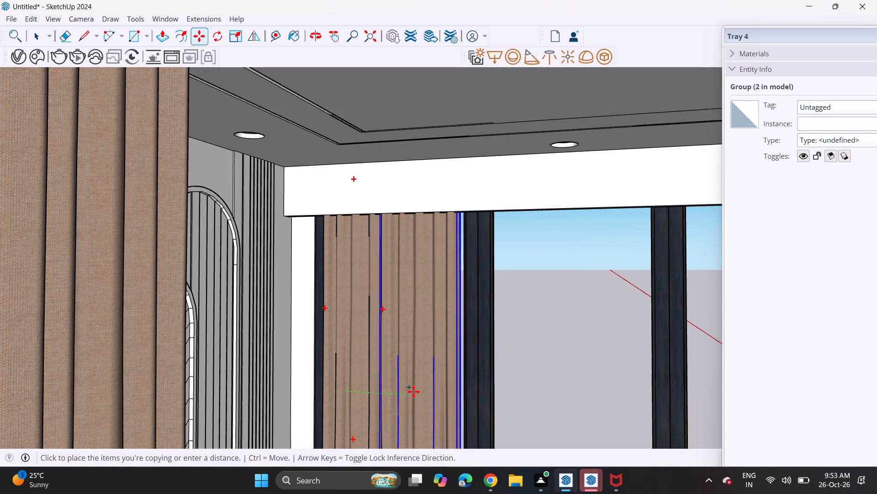
left_click(410, 392)
middle_click_drag(500, 382, 228, 387)
key("space")
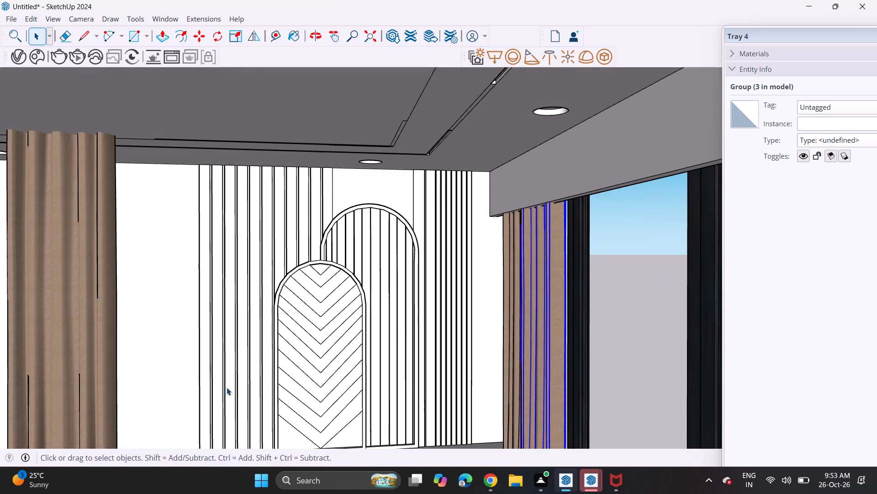
Delete the other imported curtain panel still standing in the middle of the room.
scroll(223, 387, "down", 5)
left_click(181, 372)
middle_click_drag(224, 391, 330, 368)
middle_click_drag(332, 370, 337, 345)
left_click(236, 350)
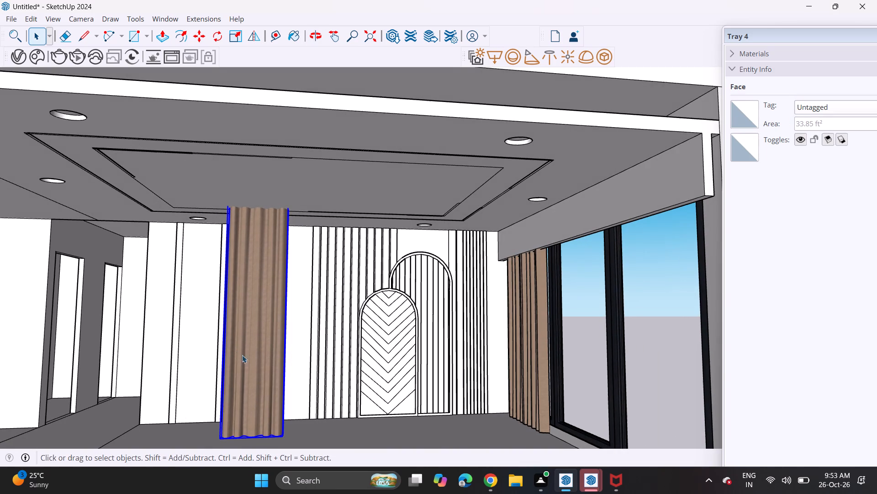
key("Delete")
Delete the imported curtain rod above the false ceiling.
scroll(286, 302, "up", 1)
scroll(286, 302, "down", 4)
middle_click_drag(297, 263, 297, 295)
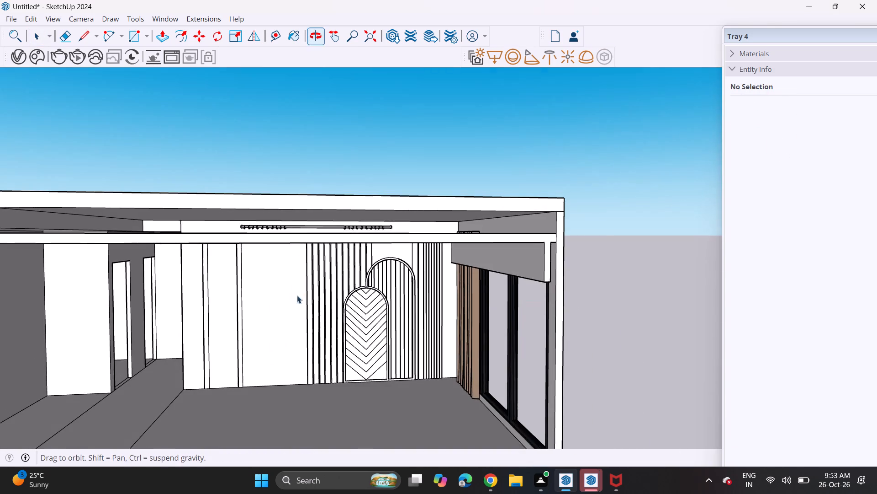
scroll(306, 226, "up", 4)
left_click(308, 230)
key("Delete")
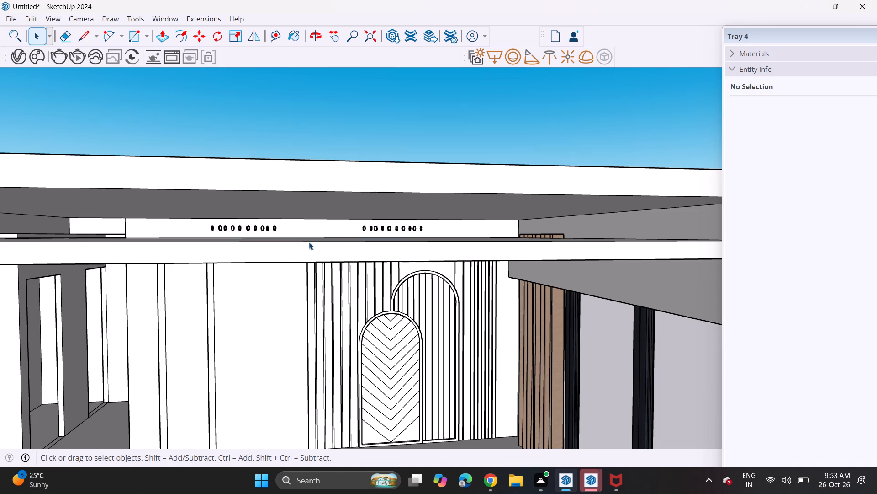
Erase both groups of leftover curtain rings above the false ceiling.
left_click(211, 228)
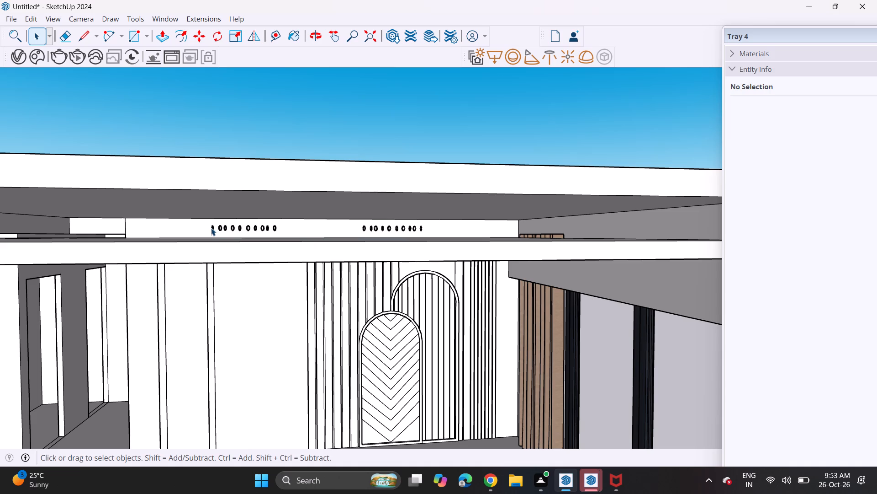
left_click(212, 229)
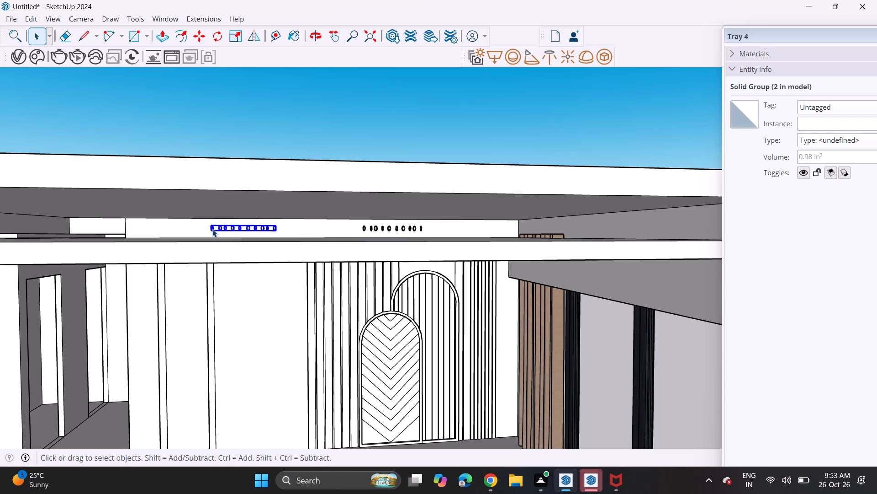
right_click(212, 229)
left_click(237, 252)
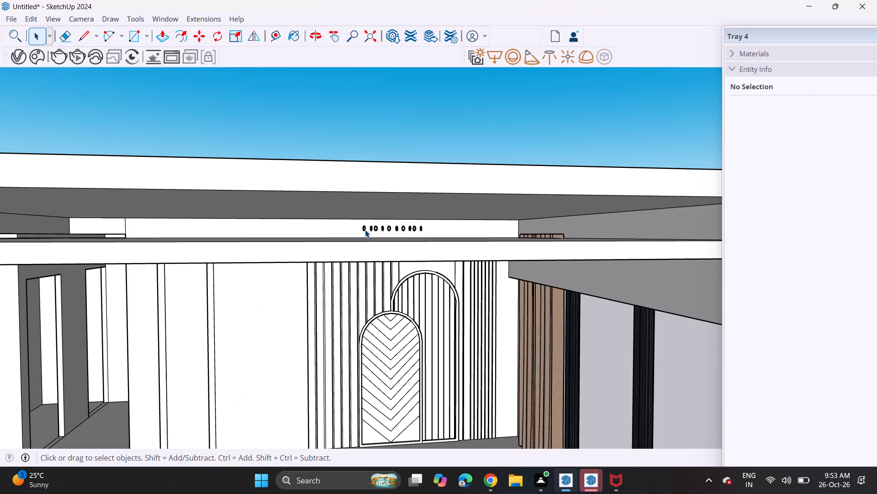
left_click(365, 230)
right_click(365, 230)
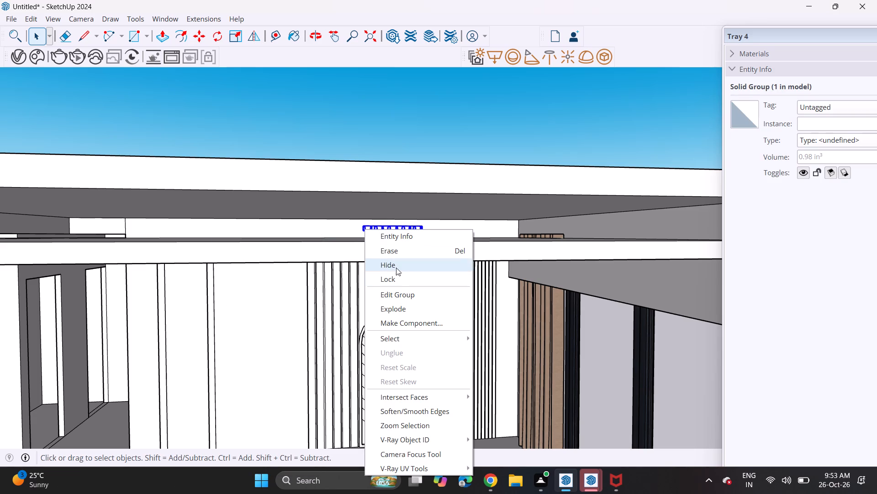
left_click(404, 252)
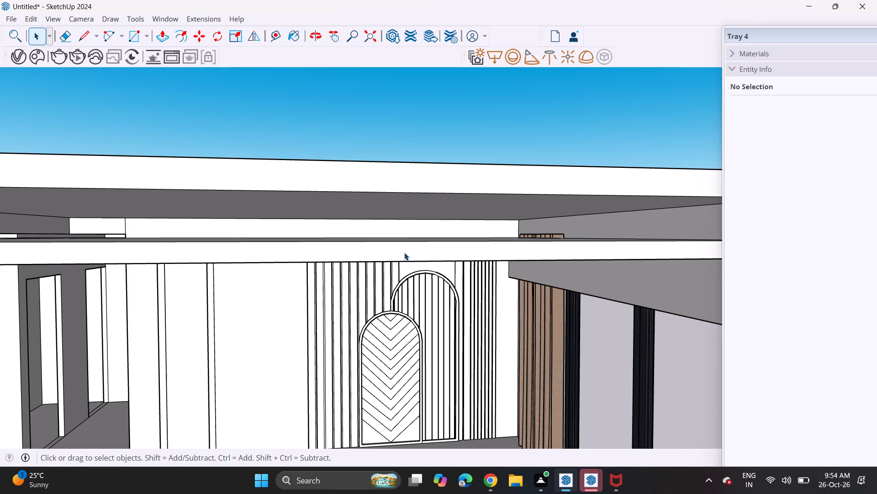
Scale the curtain panel nearest the room corner slightly thinner in depth, pulling in its room-facing side.
scroll(404, 252, "down", 2)
middle_click_drag(407, 280, 366, 200)
middle_click_drag(462, 257, 449, 251)
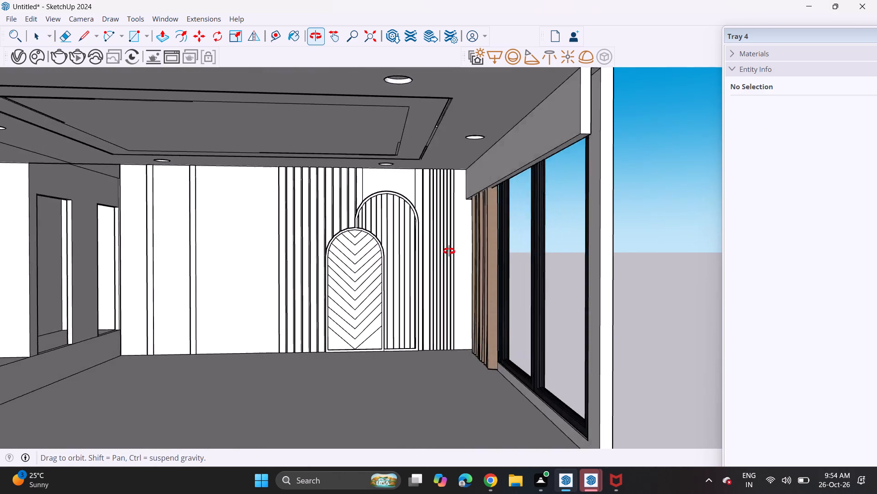
middle_click_drag(449, 251, 488, 264)
left_click(484, 268)
scroll(447, 270, "up", 3)
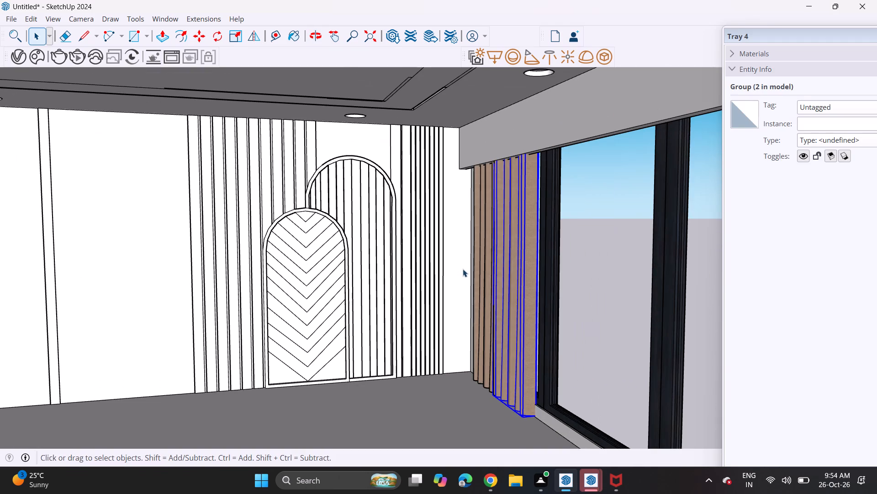
left_click(477, 267)
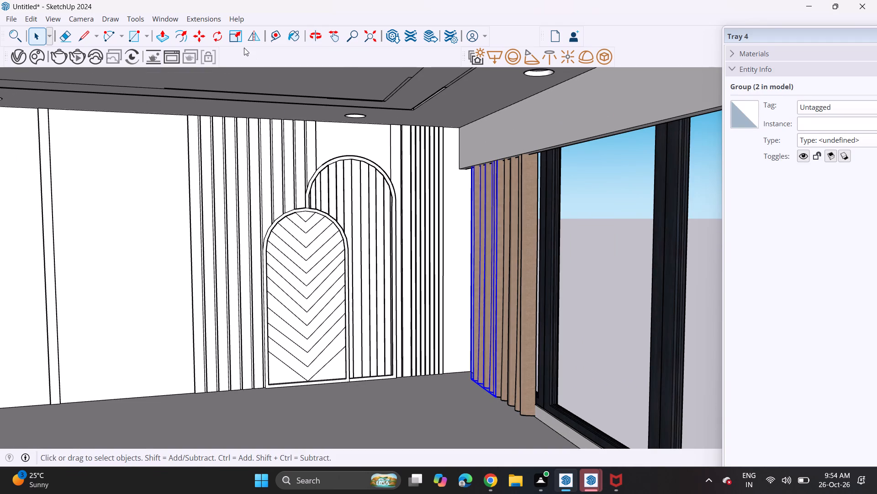
left_click(239, 40)
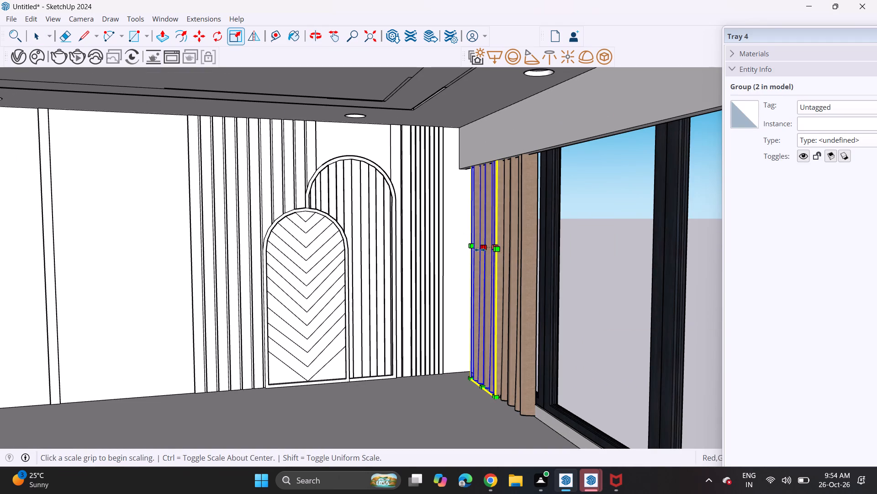
left_click(480, 250)
left_click(486, 249)
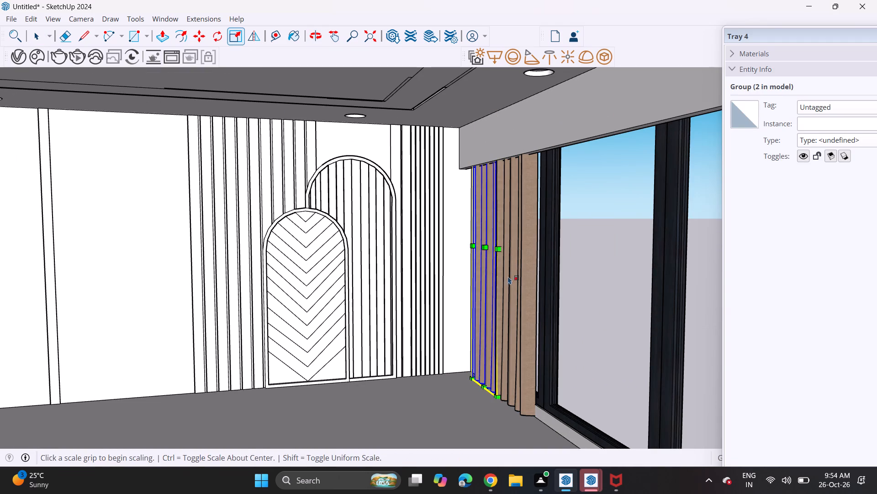
key("space")
Scale the second curtain panel thinner in depth in the same way, from its room-facing side towards the window.
left_click(506, 286)
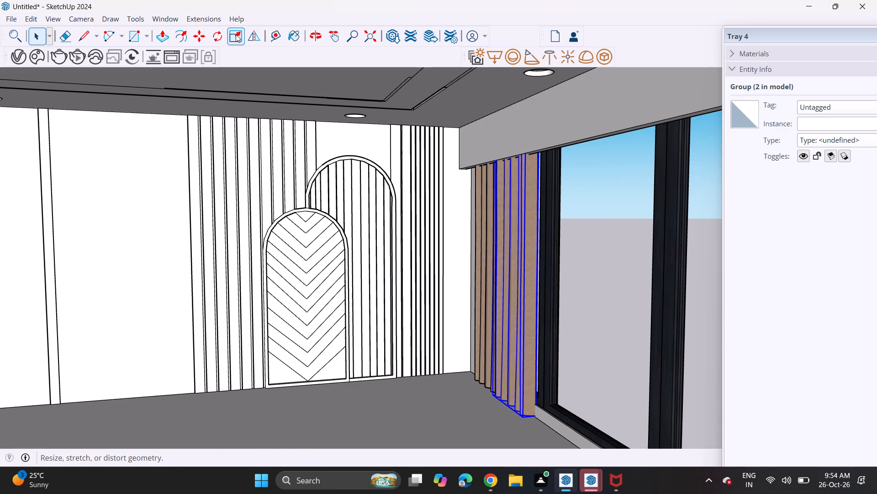
left_click(236, 34)
left_click(507, 253)
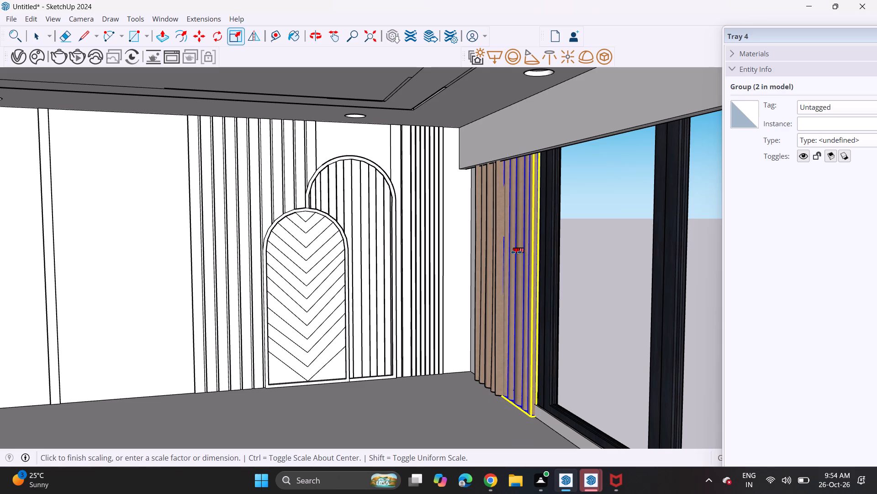
left_click(516, 252)
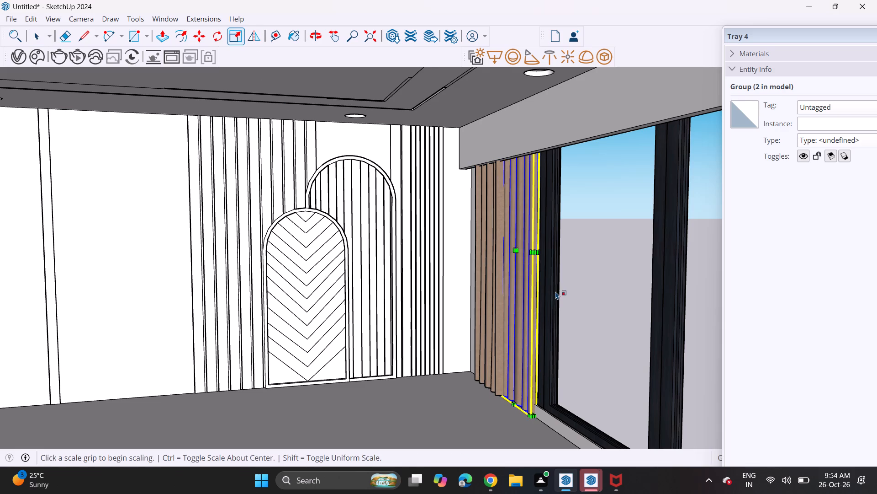
key("space")
left_click(554, 292)
Move the second curtain panel slightly away from the window so it lines up with the corner panel.
scroll(528, 313, "down", 2)
scroll(523, 325, "up", 4)
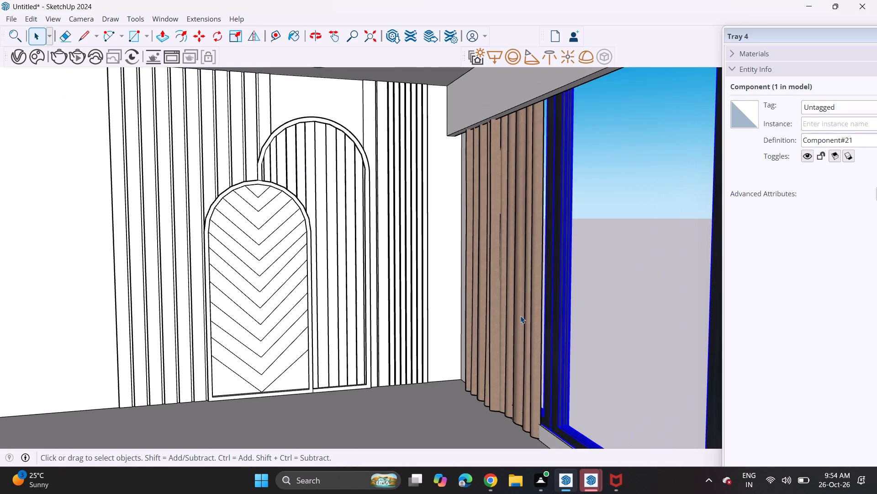
left_click(520, 316)
left_click(195, 36)
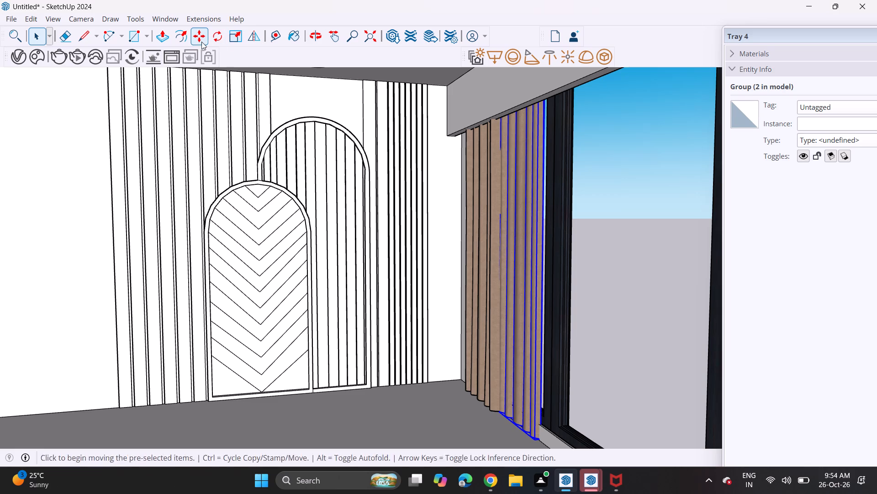
key("Escape")
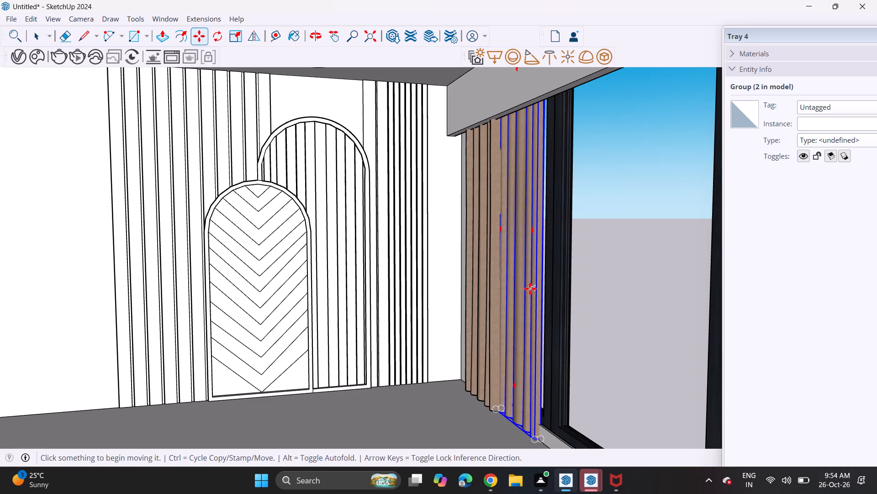
left_click(534, 292)
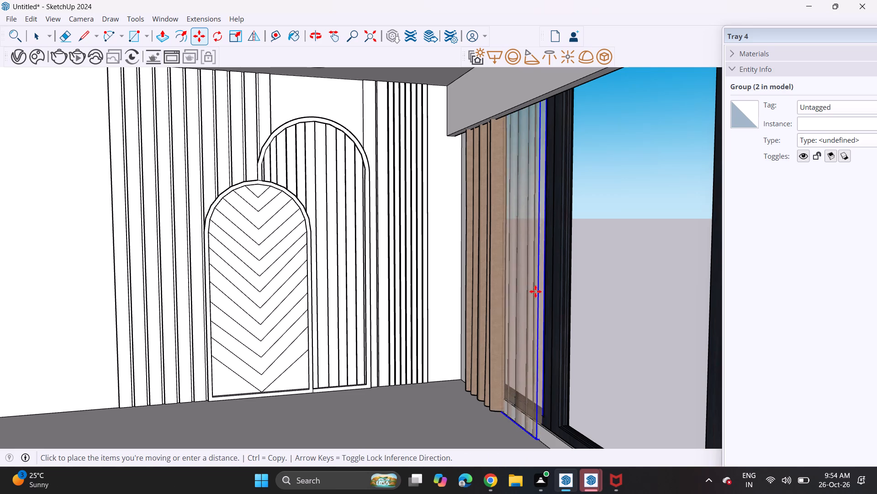
left_click(528, 298)
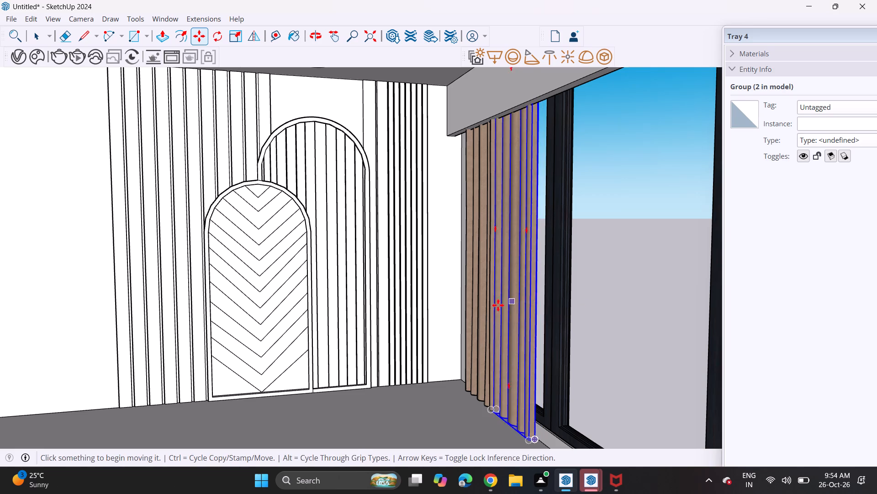
key("space")
left_click(435, 356)
Review the whole room from its open side with both curtain panels in place.
scroll(417, 344, "down", 4)
middle_click_drag(425, 359, 521, 336, "shift")
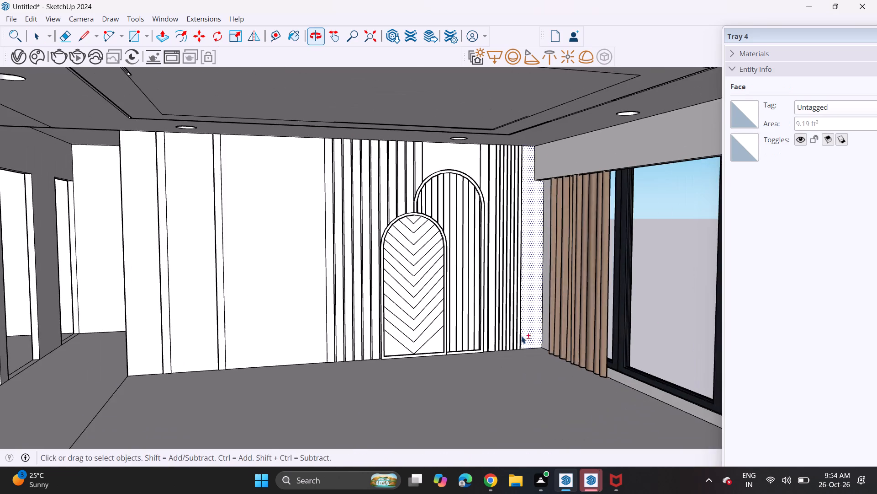
middle_click_drag(521, 336, 520, 336, "shift")
middle_click_drag(511, 335, 458, 326)
scroll(441, 308, "down", 4)
middle_click_drag(460, 326, 494, 333, "shift")
middle_click_drag(478, 333, 460, 324)
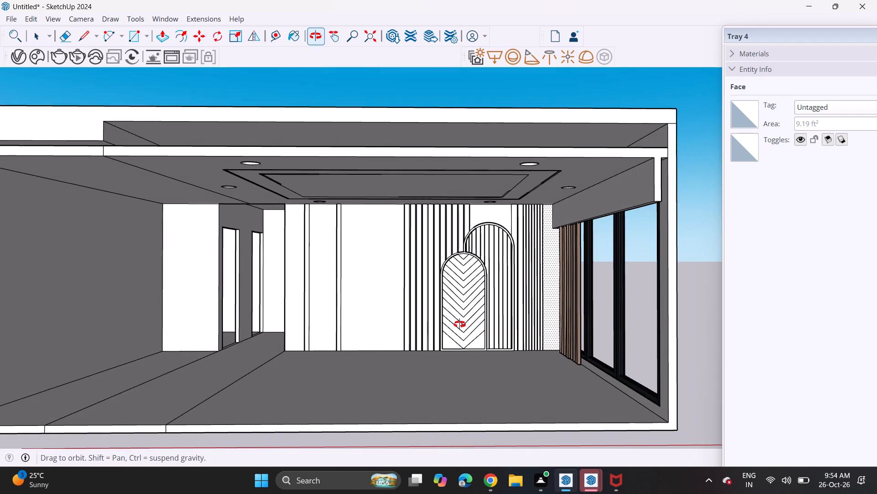
middle_click_drag(460, 324, 460, 323)
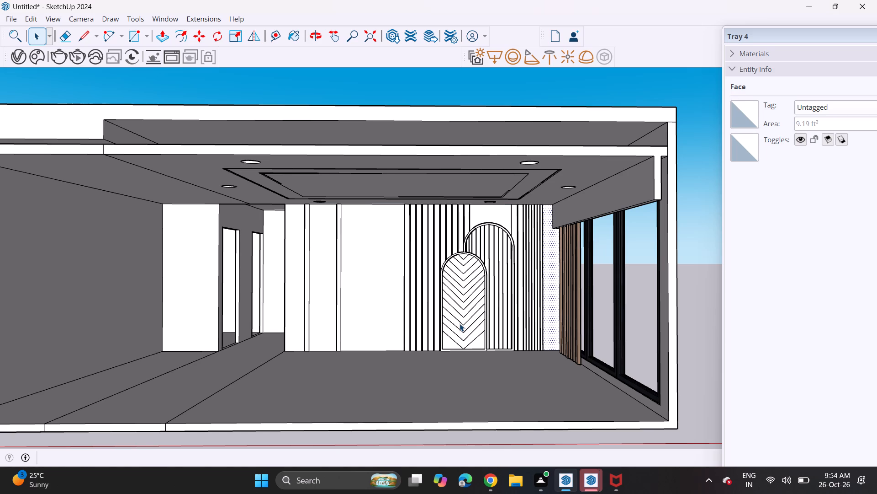
scroll(462, 274, "up", 1)
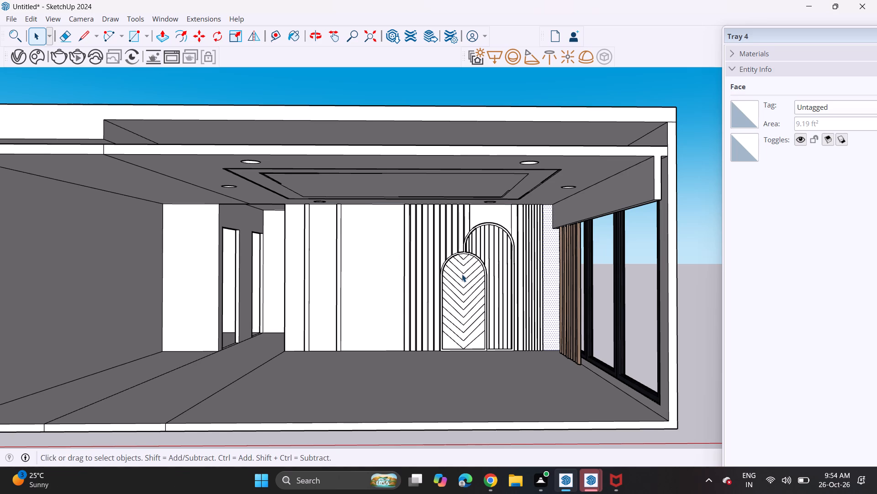
scroll(462, 274, "up", 1)
middle_click_drag(288, 231, 275, 266)
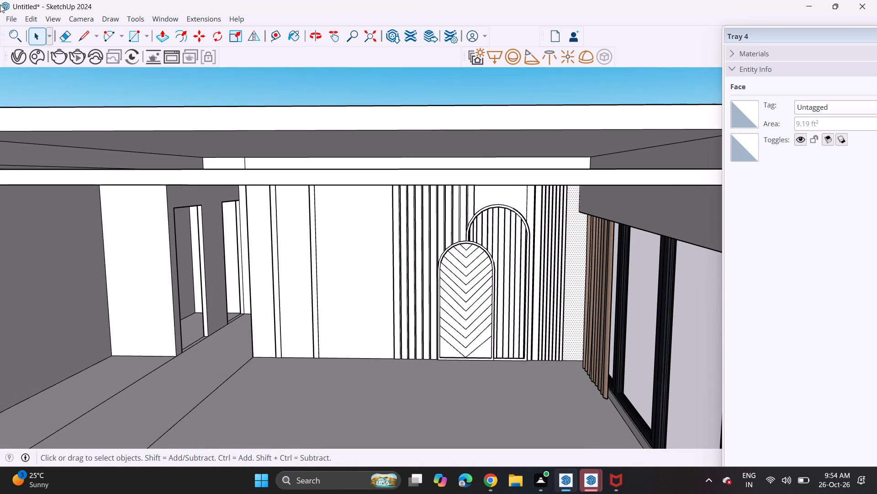
Import the door (1) model from the Downloads folder and place it in the room near the door openings.
left_click(7, 18)
left_click(43, 181)
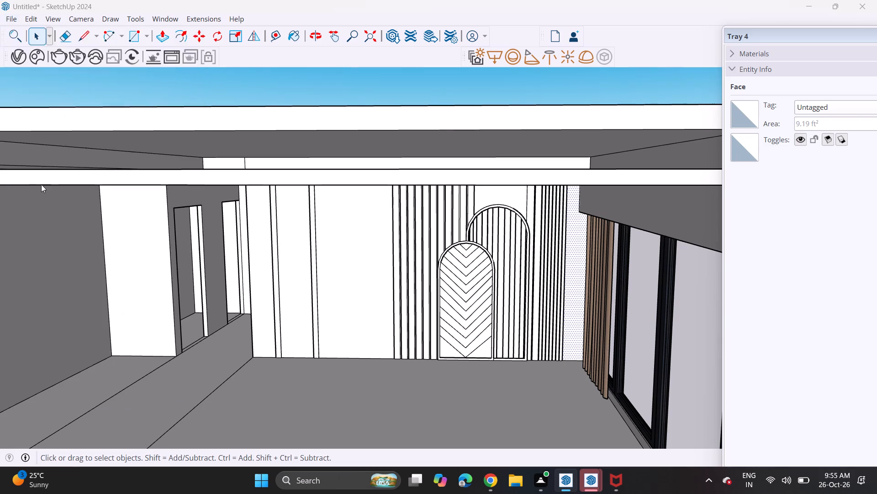
scroll(188, 195, "down", 5)
scroll(257, 175, "down", 3)
scroll(259, 179, "up", 1)
scroll(259, 179, "down", 5)
scroll(259, 182, "up", 1)
scroll(259, 182, "down", 3)
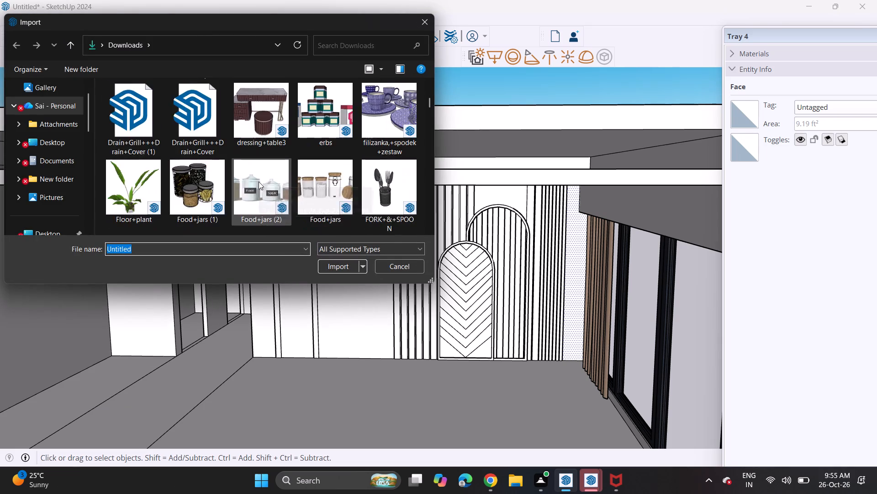
scroll(259, 182, "up", 1)
scroll(259, 182, "down", 6)
scroll(259, 182, "up", 1)
scroll(259, 182, "down", 12)
scroll(259, 189, "up", 1)
scroll(259, 189, "down", 7)
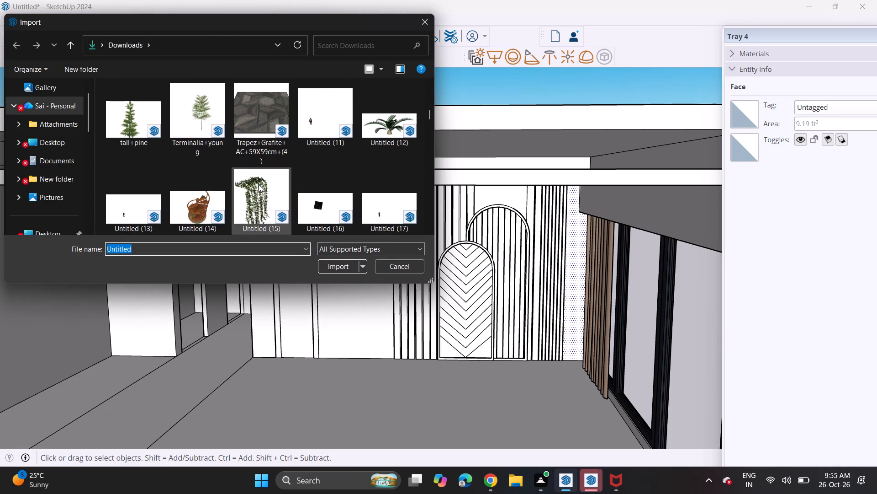
scroll(259, 184, "down", 8)
scroll(259, 184, "up", 1)
scroll(259, 184, "down", 7)
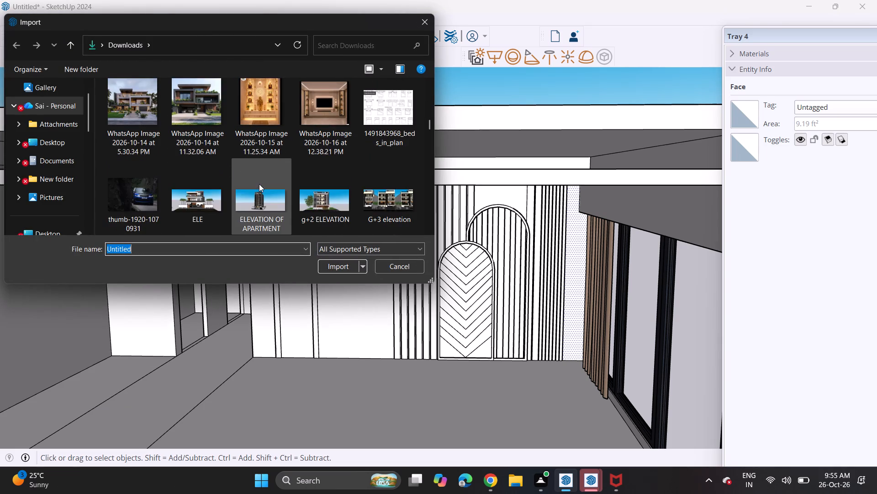
scroll(259, 184, "down", 5)
scroll(283, 234, "up", 1)
scroll(281, 236, "down", 11)
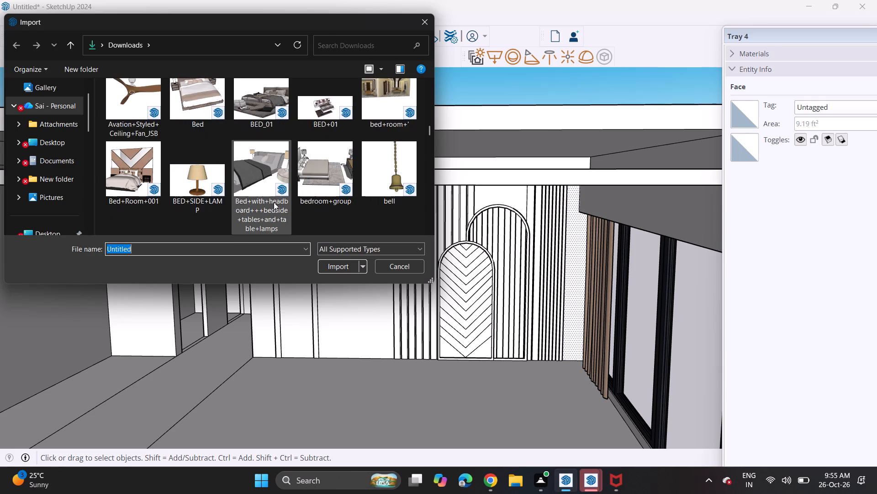
scroll(274, 202, "down", 11)
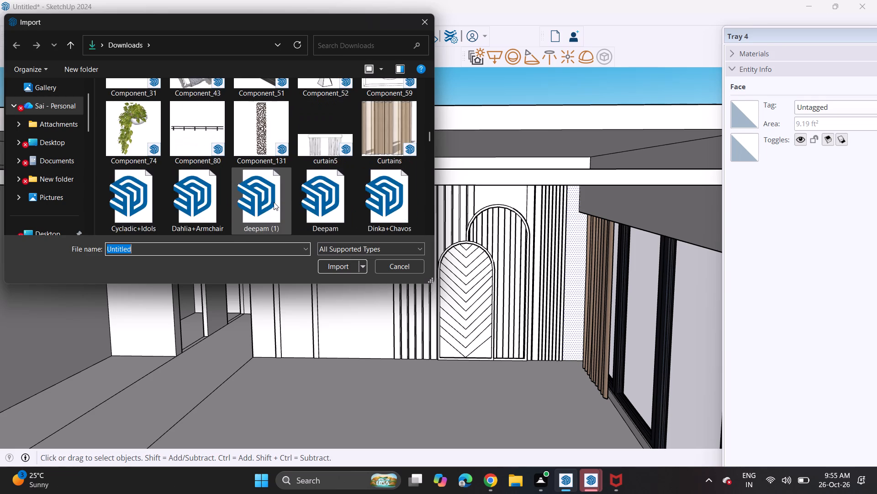
left_click(202, 114)
left_click(329, 268)
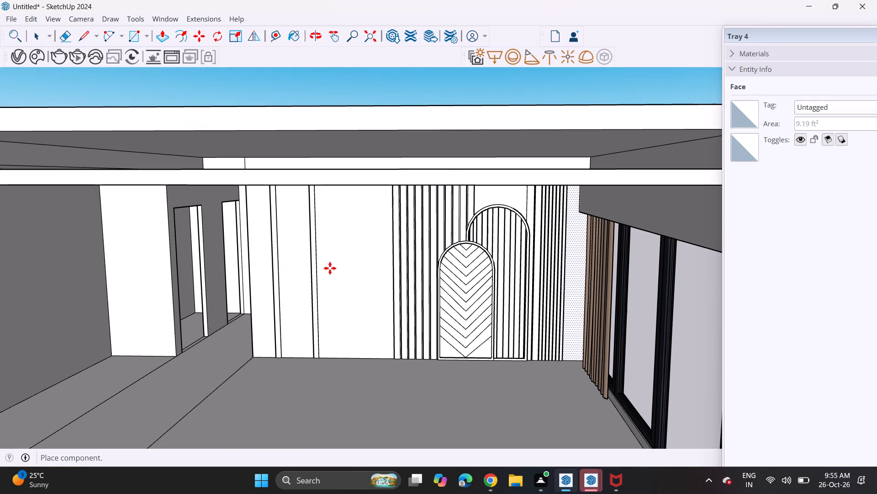
left_click(92, 357)
Rotate the imported door horizontally about a point on the floor so it stands parallel to the wall with the door openings.
left_click(224, 37)
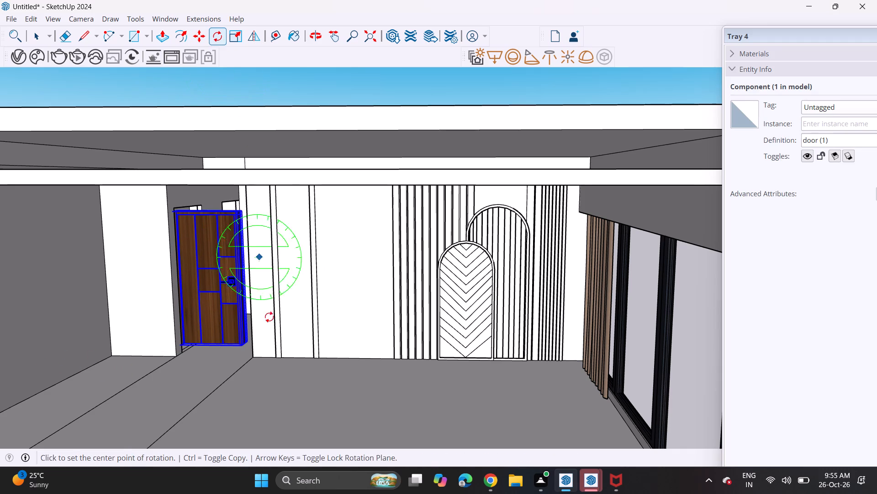
middle_click_drag(273, 344, 264, 375)
left_click(264, 419)
left_click(232, 411)
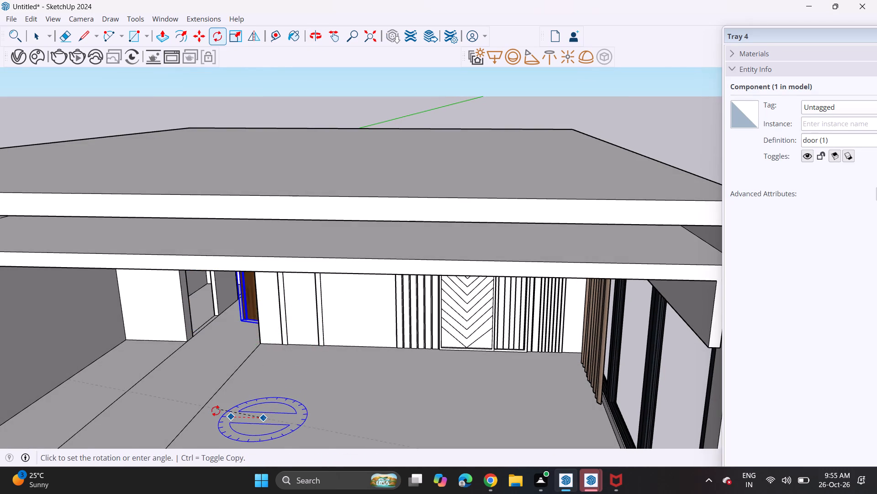
left_click(252, 436)
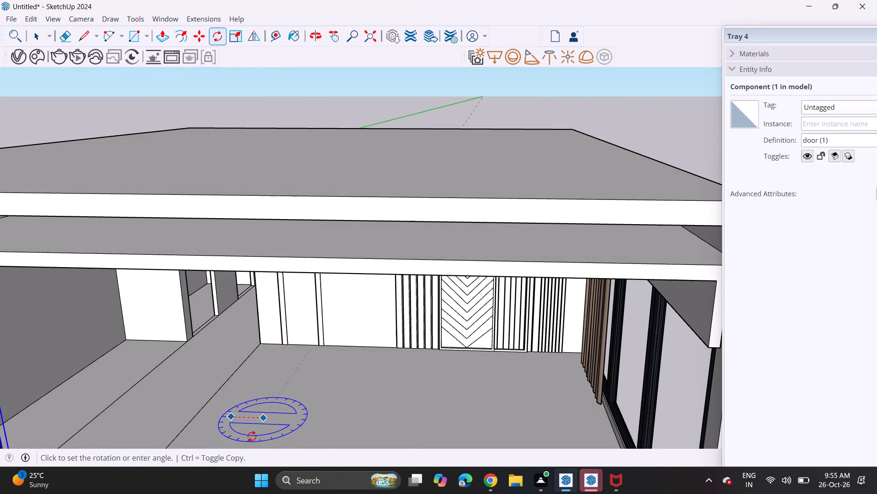
Move the door into the nearer door opening, aligning its bottom corner with the opening's bottom corner.
scroll(227, 394, "down", 7)
middle_click_drag(185, 385, 129, 327)
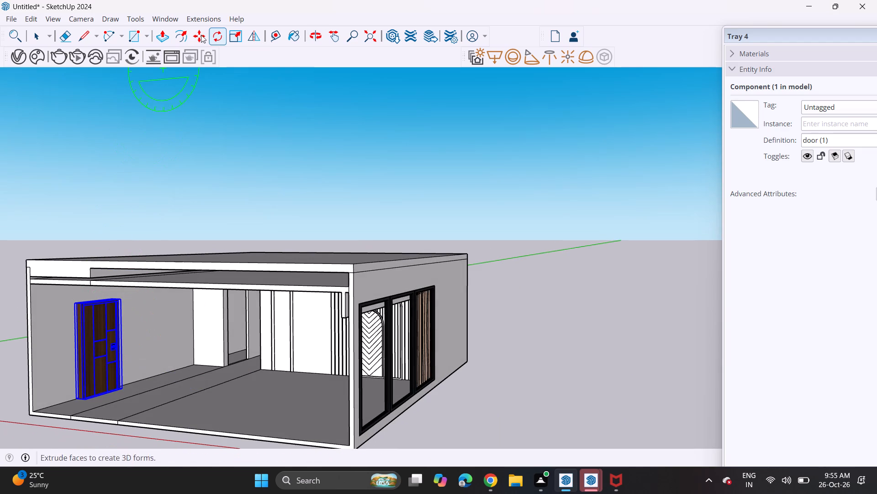
left_click(196, 38)
scroll(115, 365, "up", 2)
scroll(106, 377, "down", 1)
scroll(98, 382, "up", 2)
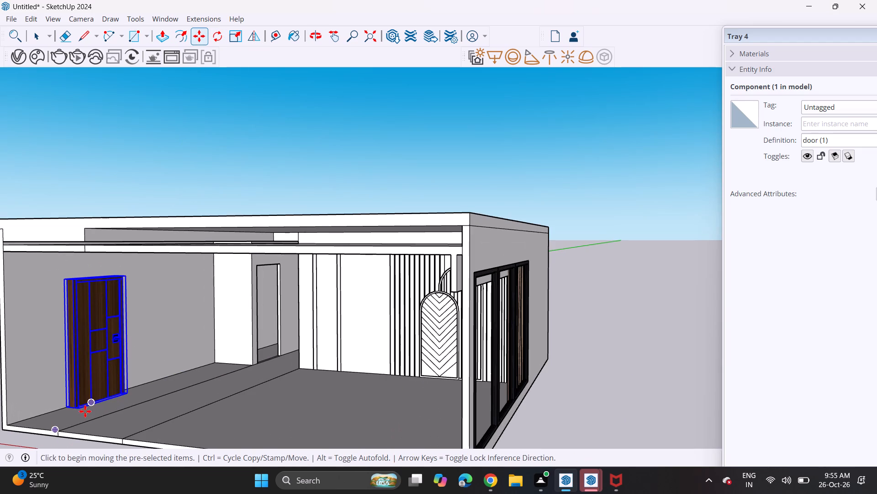
left_click(76, 408)
scroll(247, 351, "up", 2)
scroll(250, 351, "down", 1)
scroll(253, 351, "up", 9)
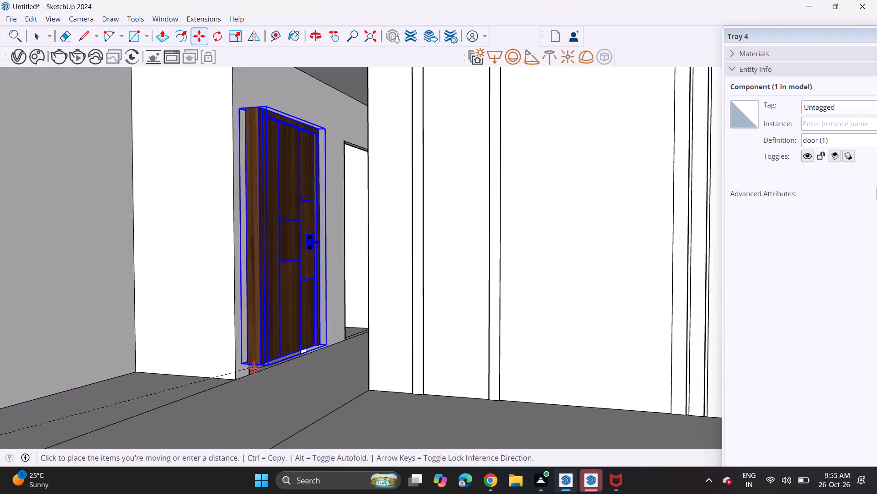
left_click(273, 350)
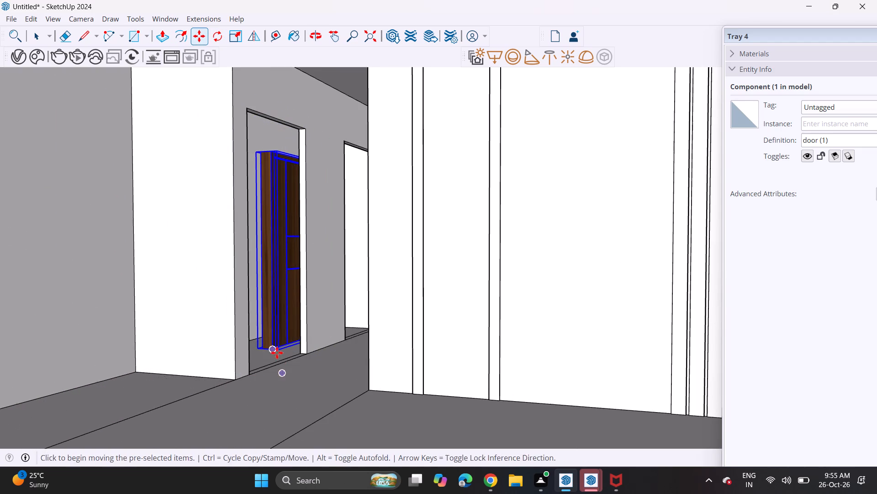
middle_click_drag(279, 365, 283, 394)
scroll(287, 338, "up", 4)
left_click(269, 327)
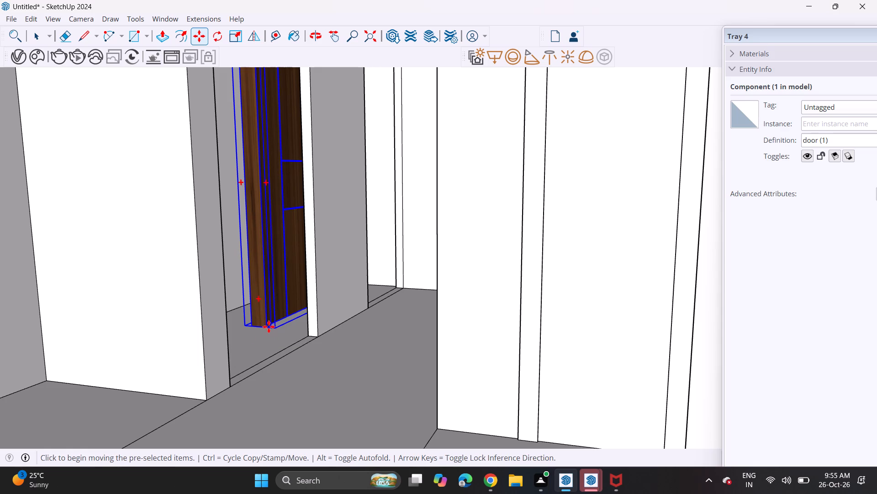
left_click(232, 387)
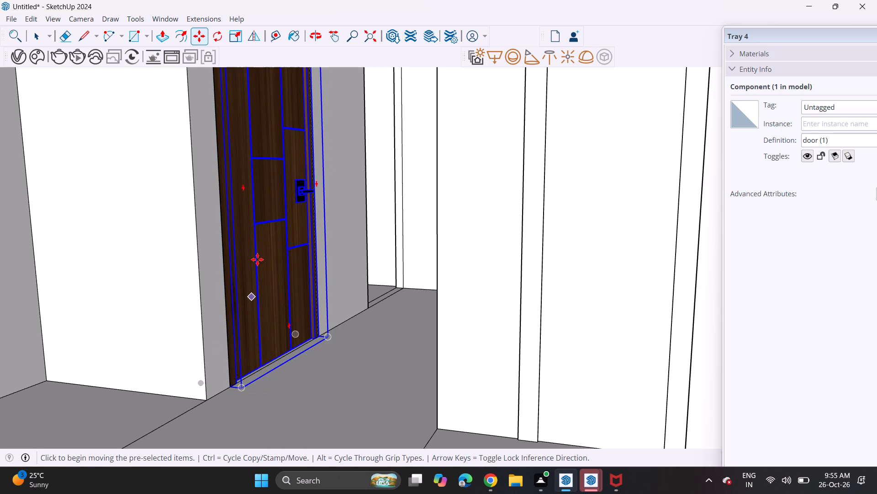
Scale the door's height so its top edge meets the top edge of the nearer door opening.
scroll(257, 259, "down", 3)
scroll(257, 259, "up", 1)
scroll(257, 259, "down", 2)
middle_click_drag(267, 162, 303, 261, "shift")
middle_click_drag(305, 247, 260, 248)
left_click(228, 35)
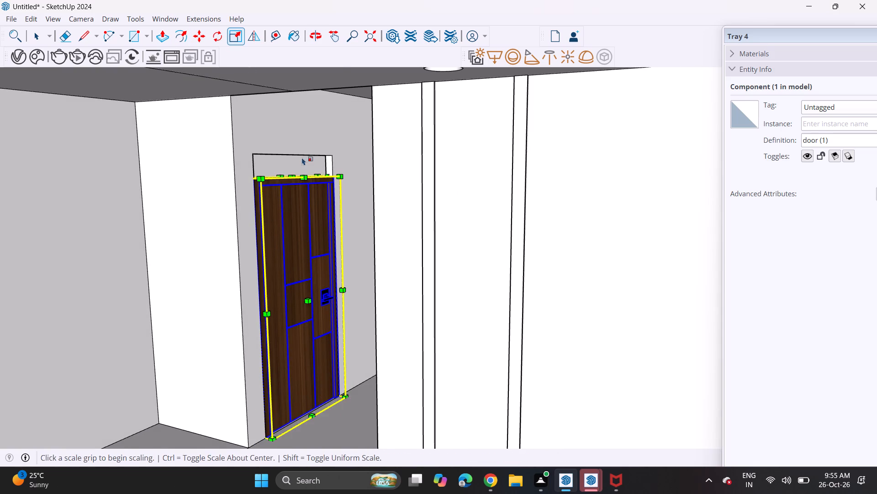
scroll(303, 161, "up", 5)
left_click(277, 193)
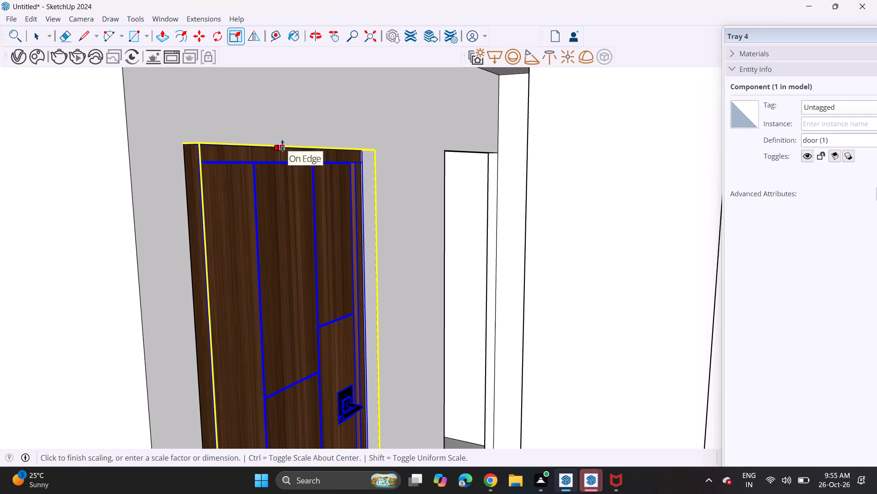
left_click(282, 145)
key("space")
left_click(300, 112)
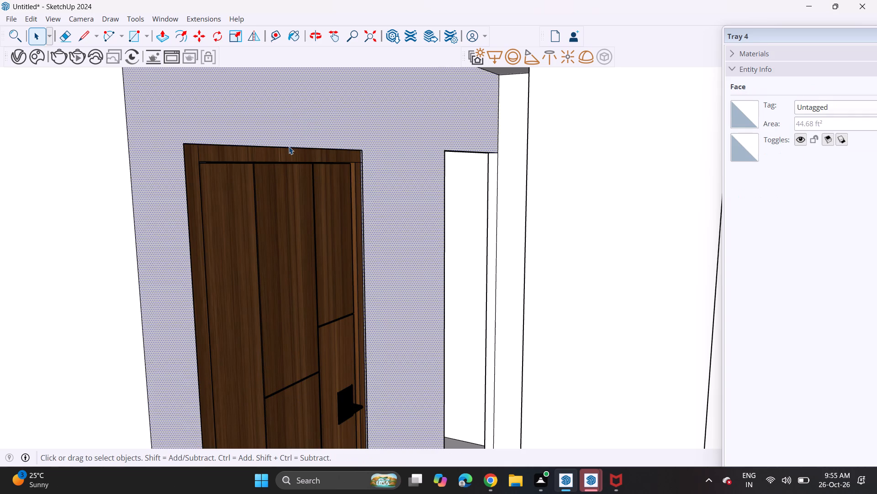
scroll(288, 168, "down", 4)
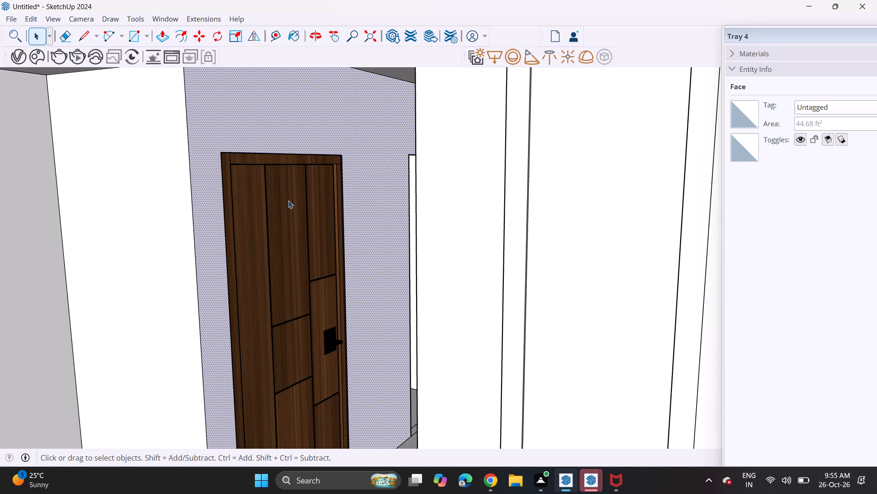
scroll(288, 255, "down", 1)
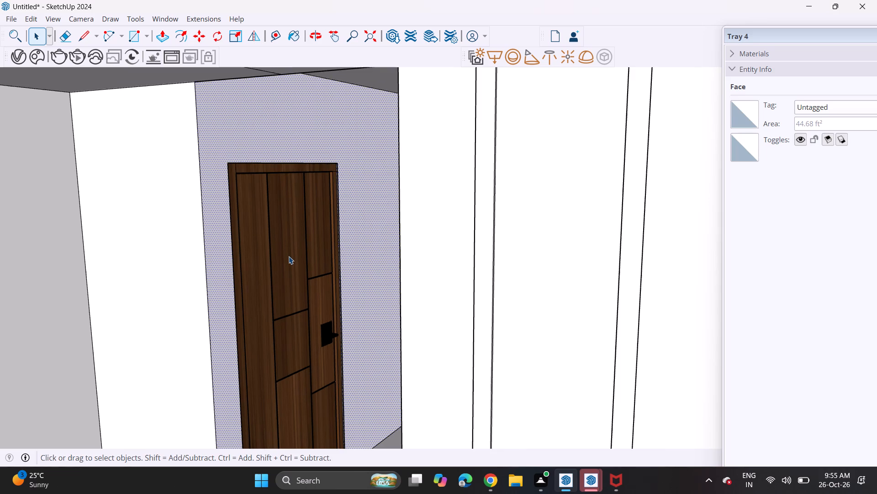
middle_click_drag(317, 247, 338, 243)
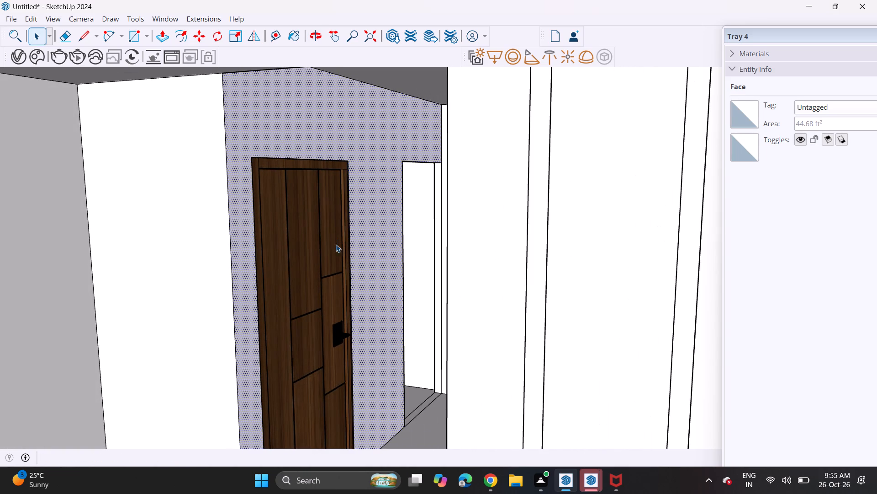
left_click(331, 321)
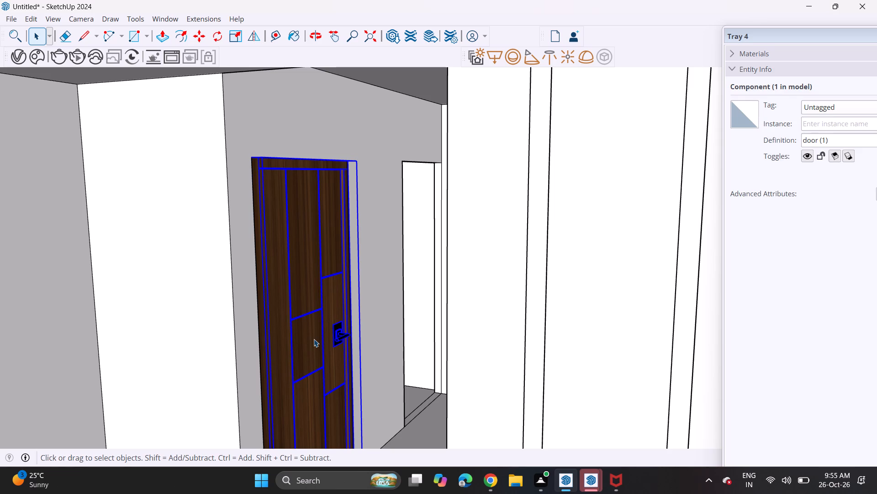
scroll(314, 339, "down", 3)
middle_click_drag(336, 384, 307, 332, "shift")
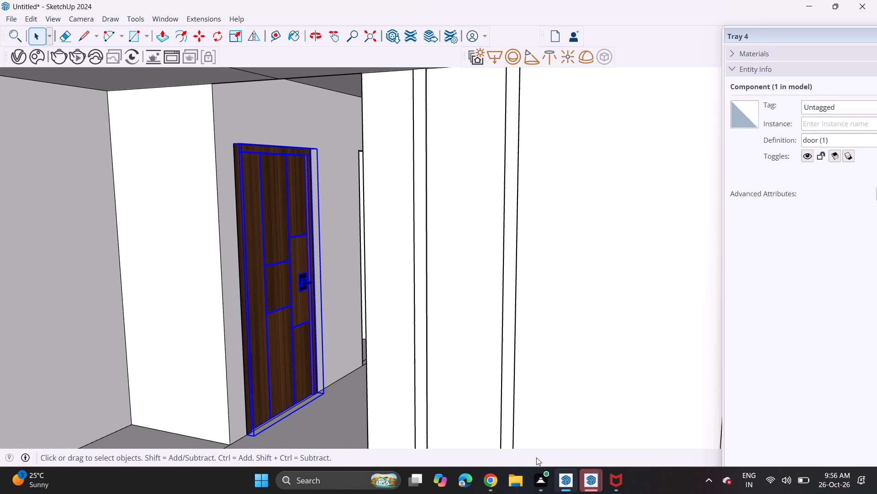
Switch to 3D Warehouse in Chrome and search its models for "door".
left_click(495, 478)
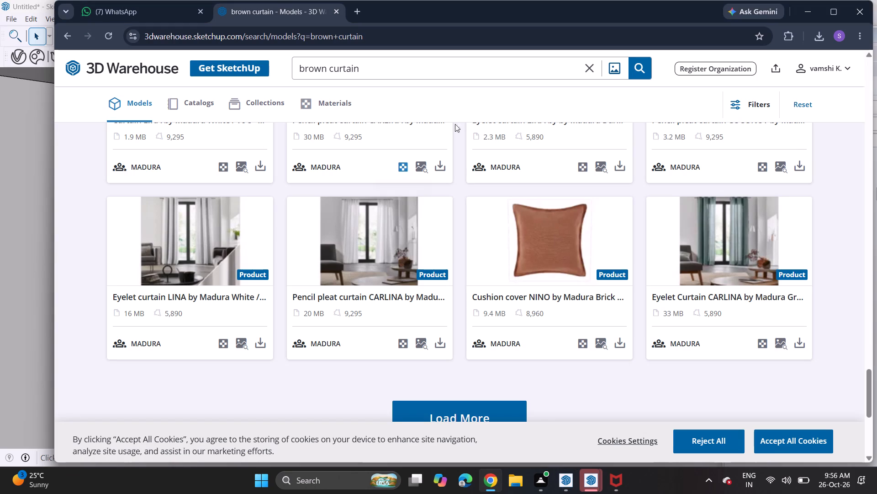
left_click(590, 67)
type("door")
key("Return")
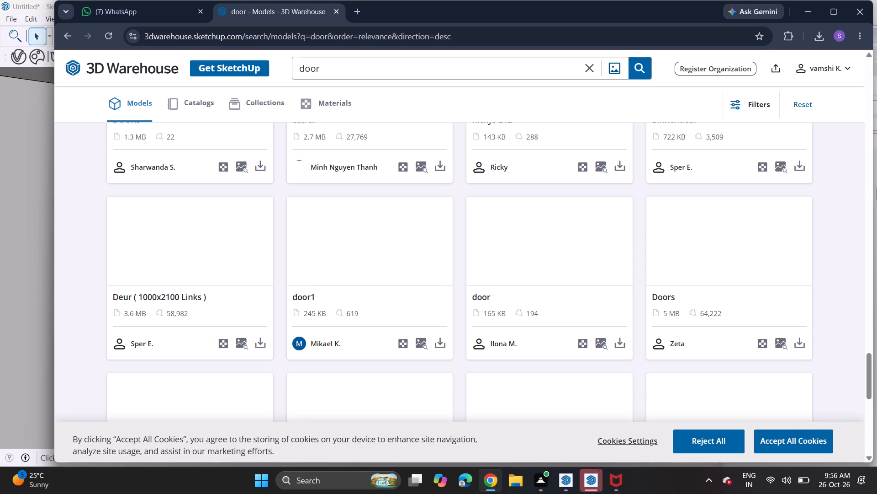
Browse the door models, loading more results, to look for a suitable replacement door.
scroll(453, 285, "up", 4)
scroll(453, 285, "down", 2)
scroll(453, 285, "up", 1)
scroll(453, 285, "down", 2)
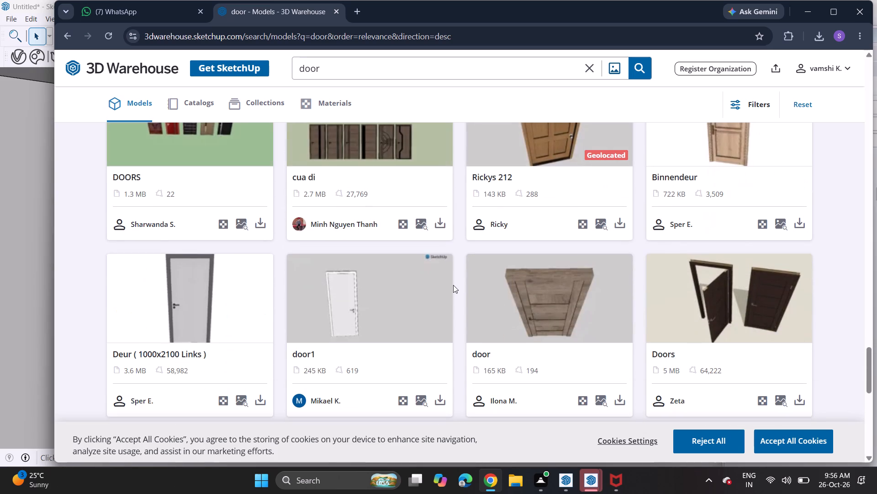
scroll(453, 285, "down", 3)
scroll(453, 285, "up", 1)
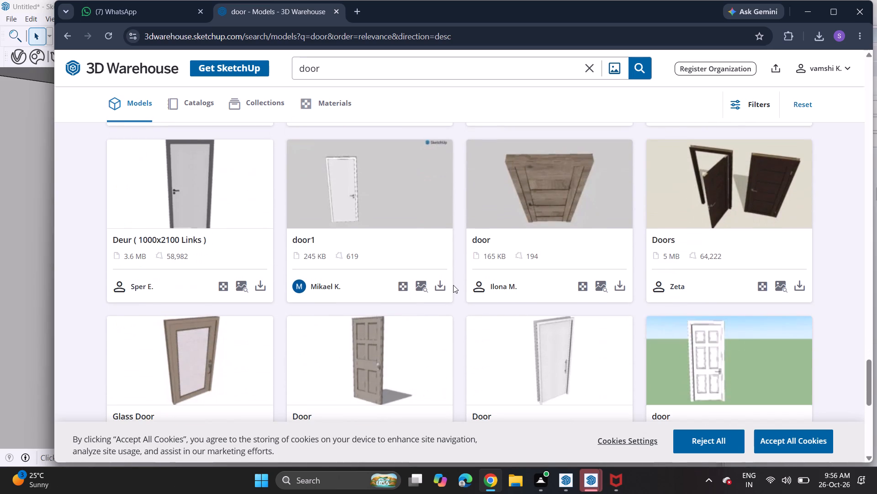
scroll(453, 285, "down", 3)
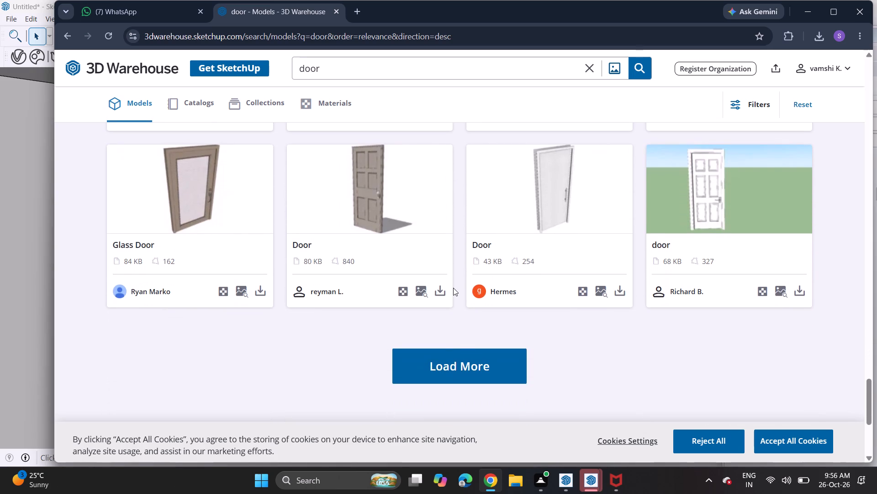
left_click(461, 374)
scroll(461, 317, "up", 10)
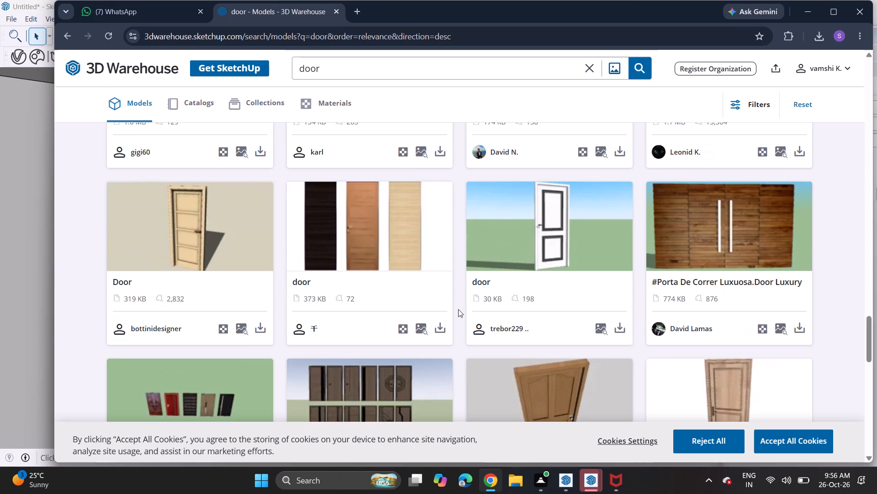
scroll(458, 309, "up", 5)
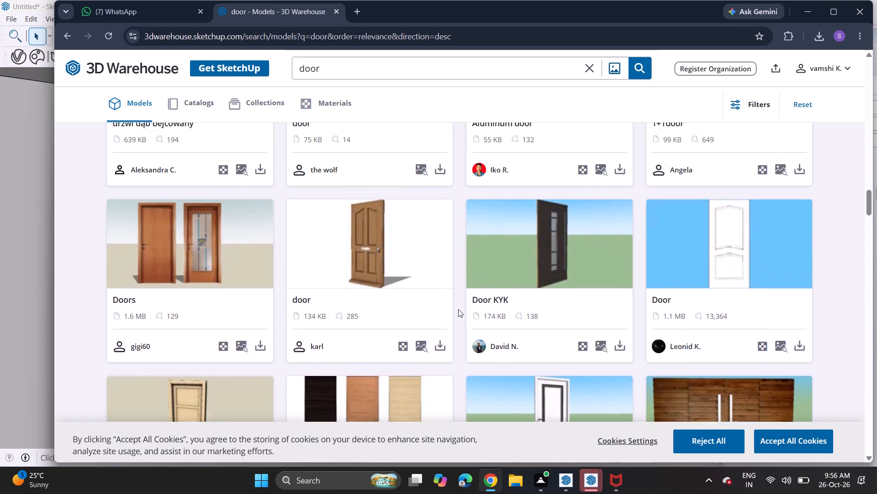
scroll(458, 309, "up", 1)
scroll(458, 309, "down", 1)
scroll(458, 309, "up", 4)
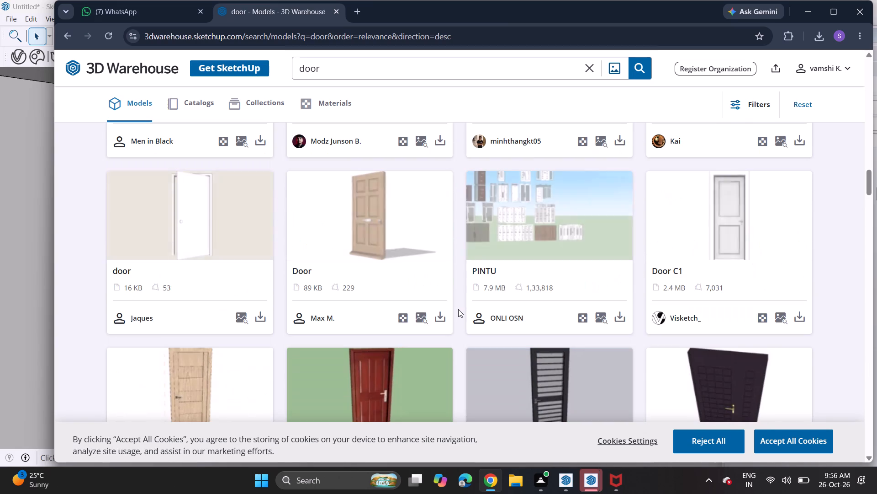
scroll(458, 309, "up", 10)
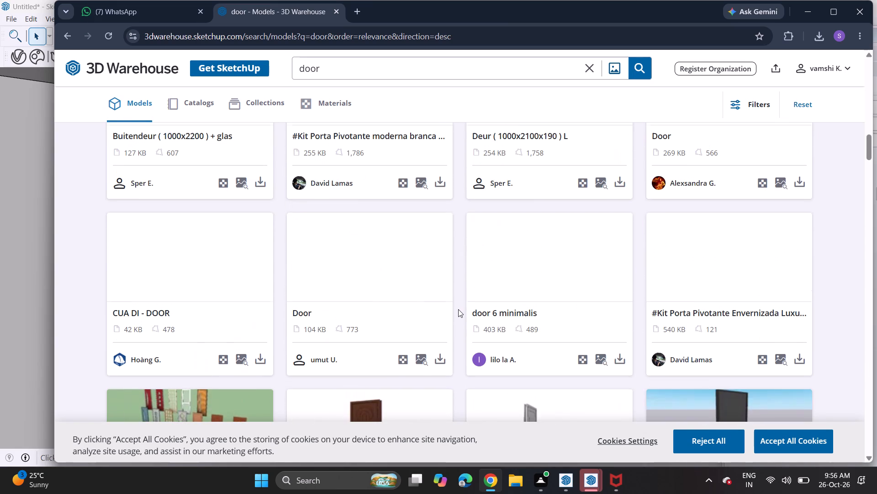
scroll(458, 309, "up", 3)
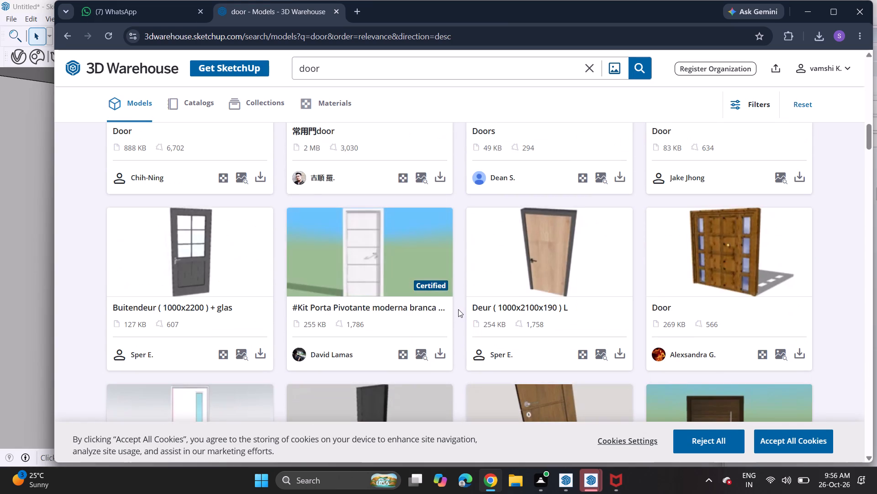
scroll(458, 309, "up", 7)
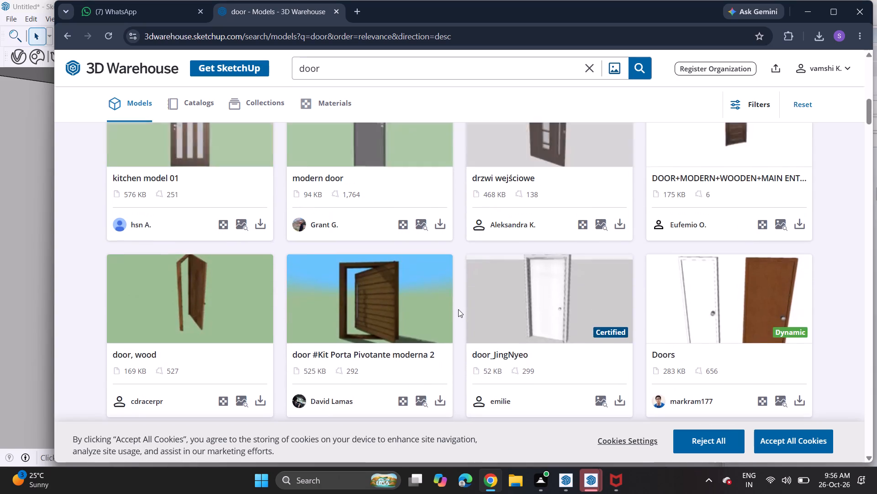
scroll(458, 309, "up", 7)
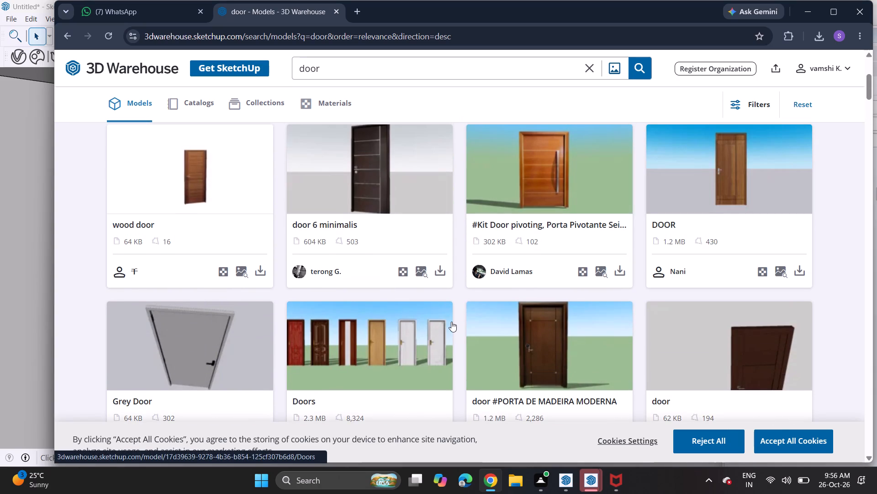
Download the Grey Door model from the search results.
scroll(273, 374, "down", 3)
left_click(268, 275)
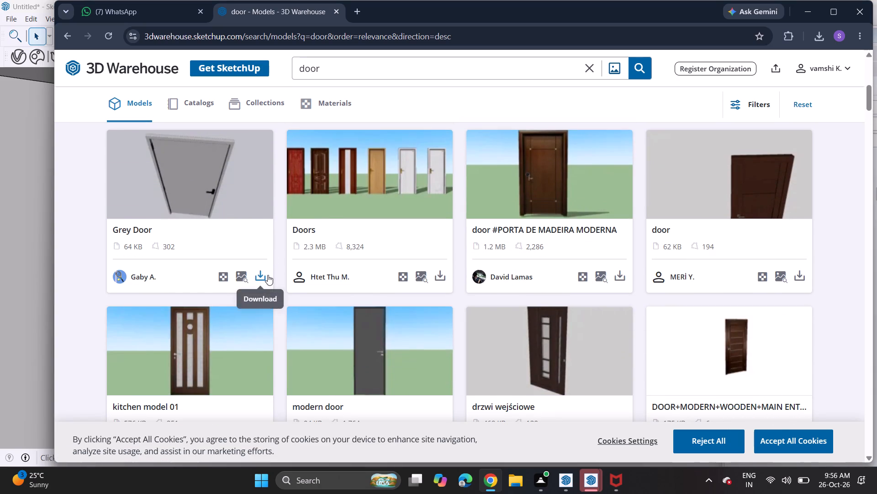
left_click(298, 304)
Browse further through the door results for other suitable door models.
scroll(295, 292, "down", 2)
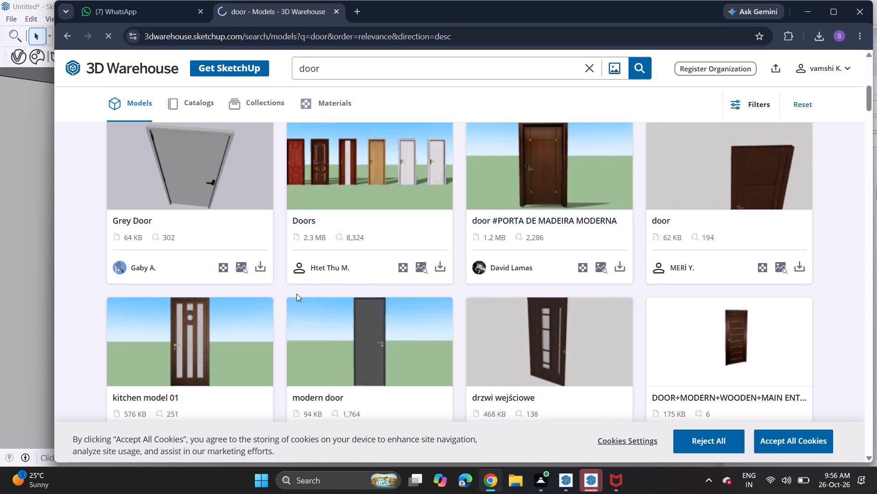
scroll(296, 294, "down", 2)
scroll(416, 277, "down", 17)
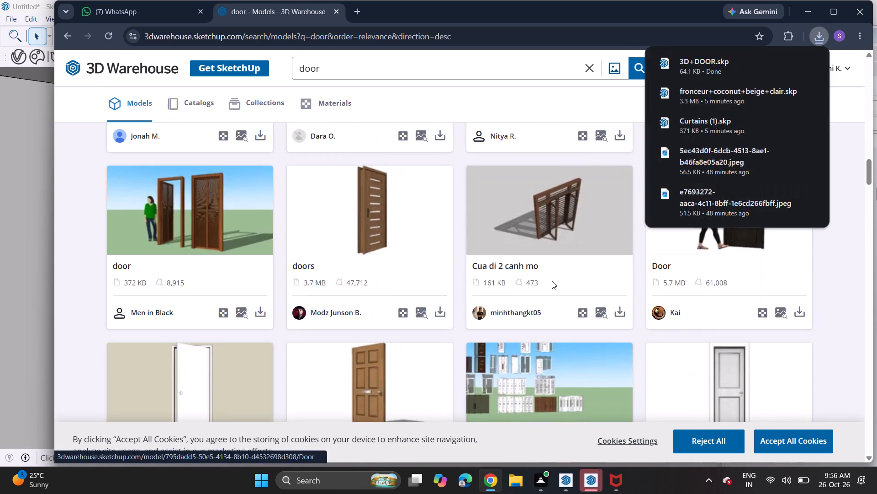
scroll(552, 281, "down", 5)
scroll(417, 296, "down", 11)
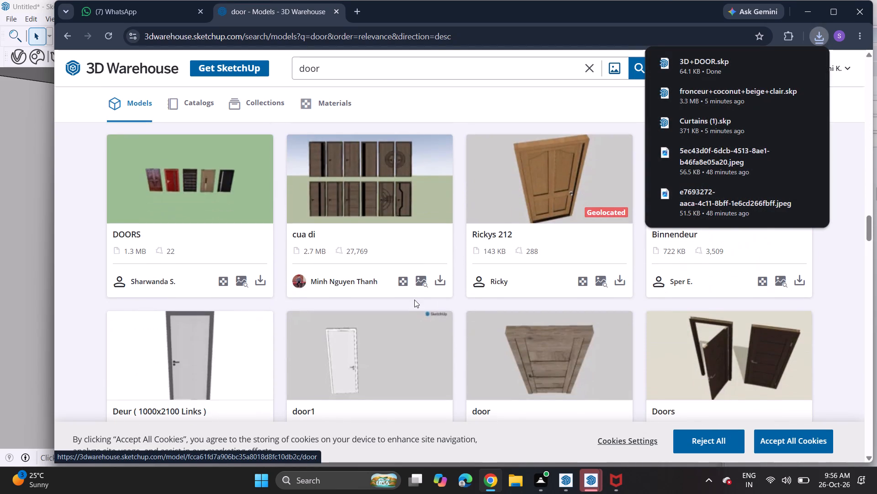
scroll(414, 300, "down", 2)
Return to SketchUp and delete the wooden door from the nearer door opening.
left_click(24, 263)
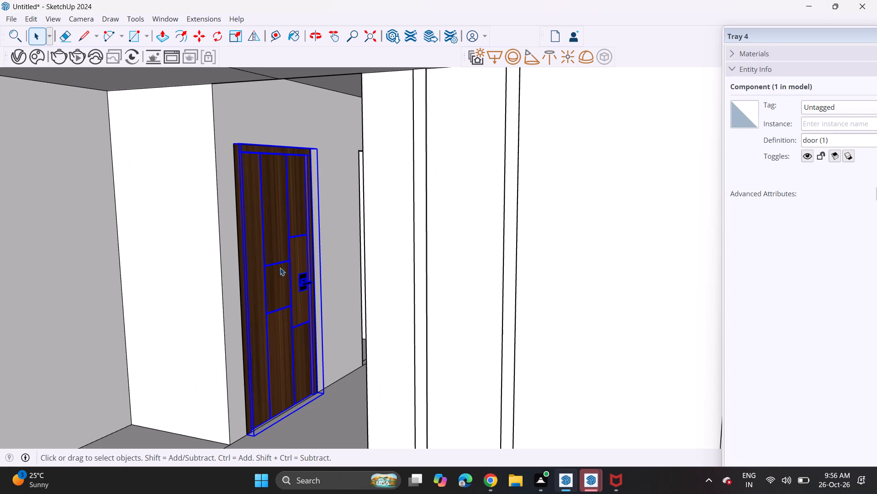
left_click(279, 268)
key("Delete")
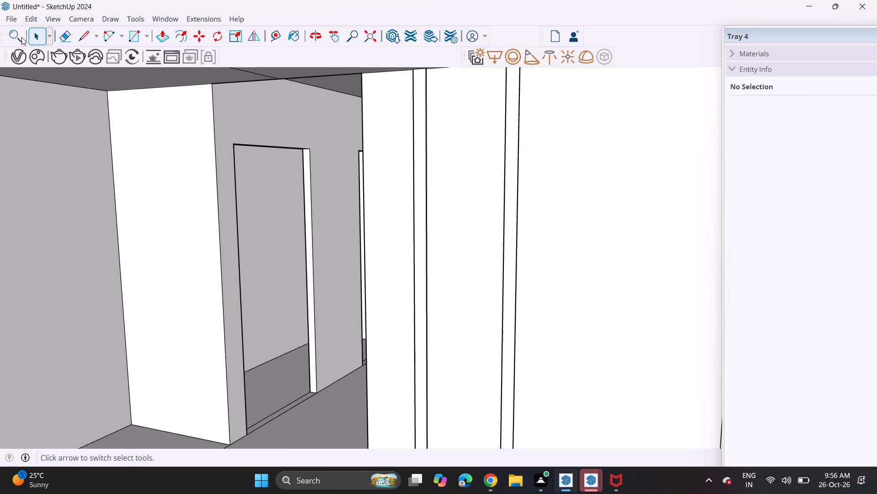
Import the downloaded 3D DOOR model from the Downloads folder and place it on the floor beside the nearer door opening.
left_click(14, 17)
left_click(46, 183)
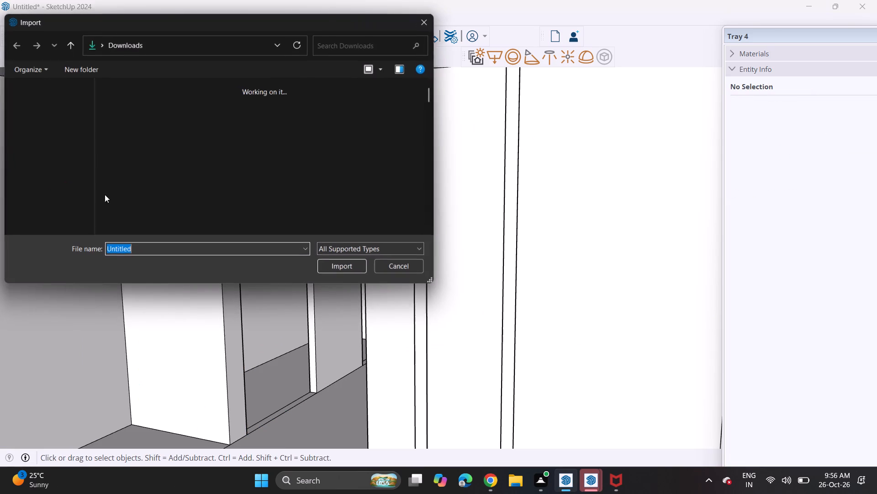
left_click(143, 125)
left_click(329, 263)
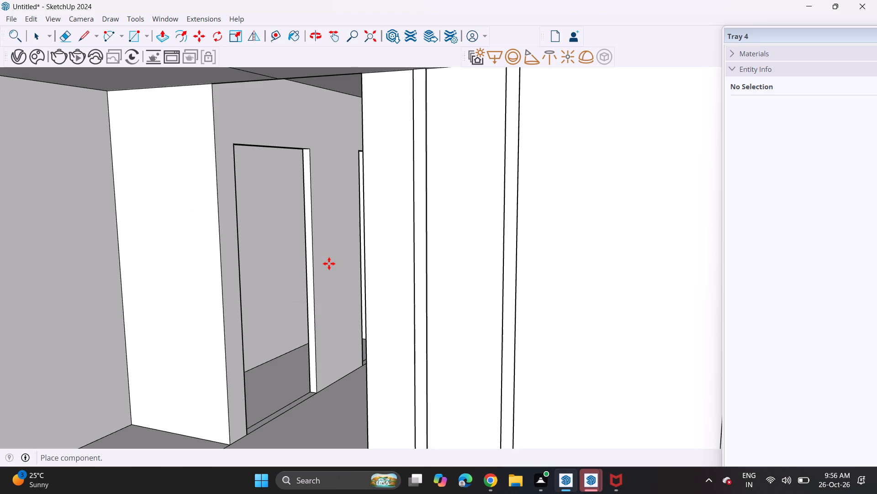
scroll(240, 378, "down", 5)
middle_click_drag(257, 364, 322, 254)
middle_click_drag(312, 326, 394, 201, "shift")
scroll(369, 302, "down", 5)
middle_click_drag(356, 309, 442, 150, "shift")
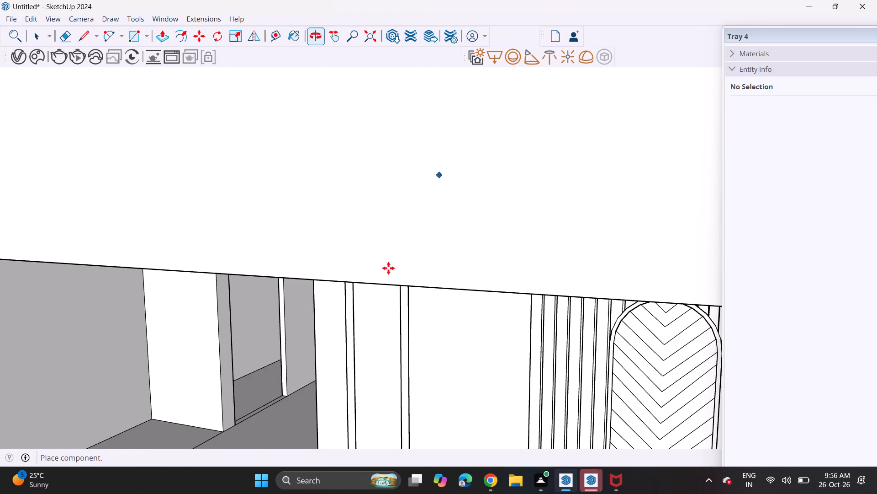
middle_click_drag(255, 448, 380, 261)
middle_click_drag(367, 277, 383, 343)
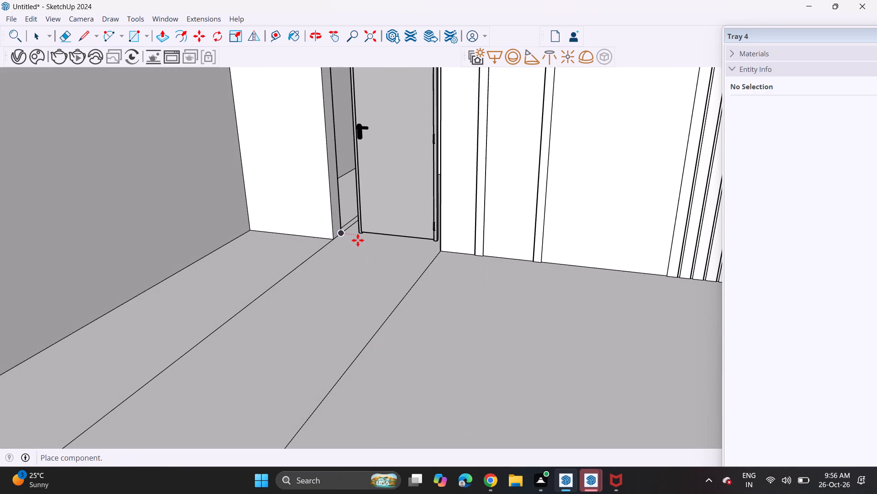
left_click(358, 240)
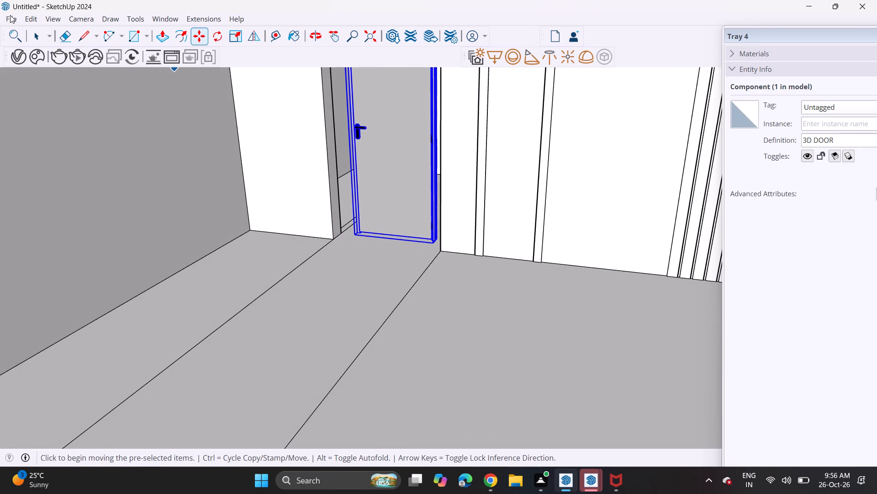
Switch to Chrome and download the Medzio stilius D2F door model from the 3D Warehouse door results.
left_click(491, 486)
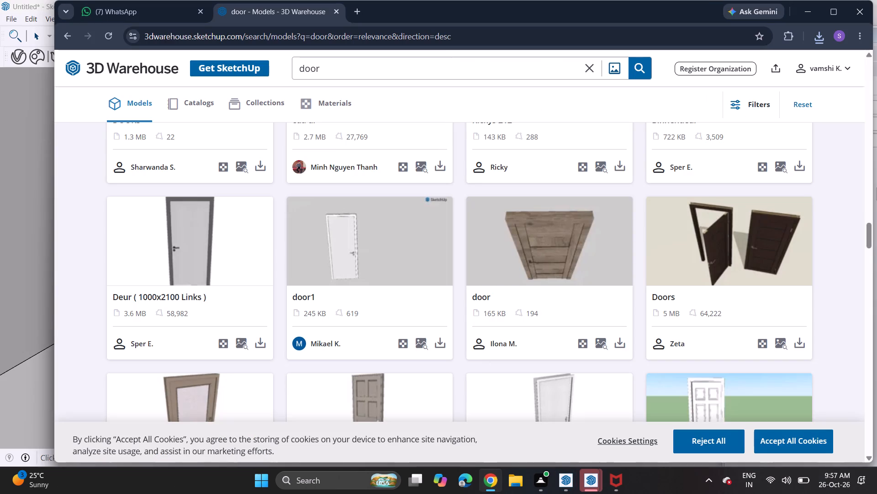
scroll(502, 310, "down", 10)
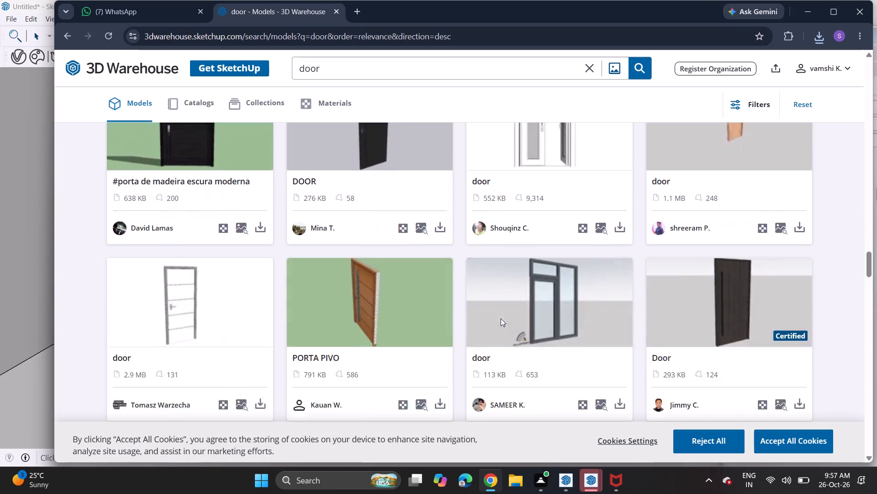
scroll(501, 318, "down", 4)
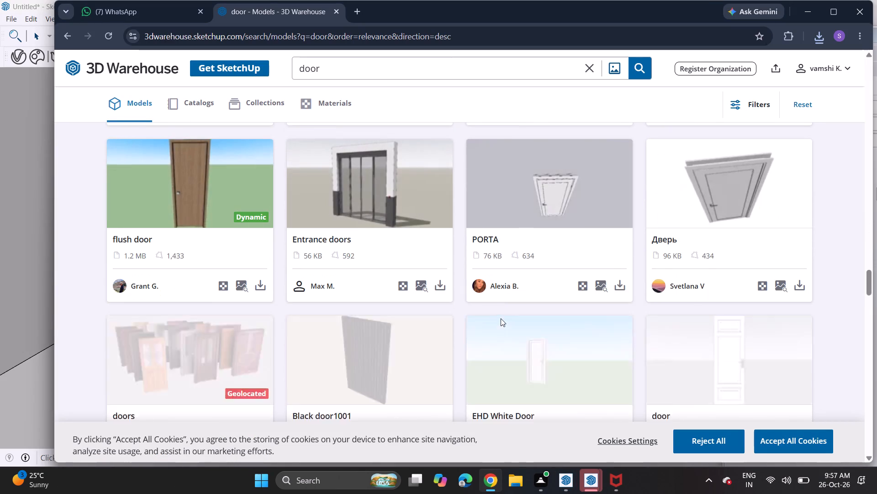
scroll(501, 318, "down", 4)
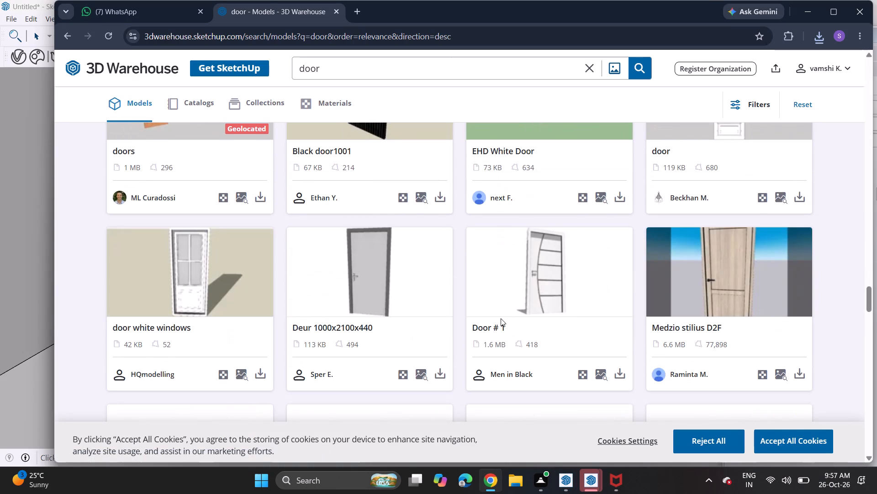
scroll(501, 318, "down", 1)
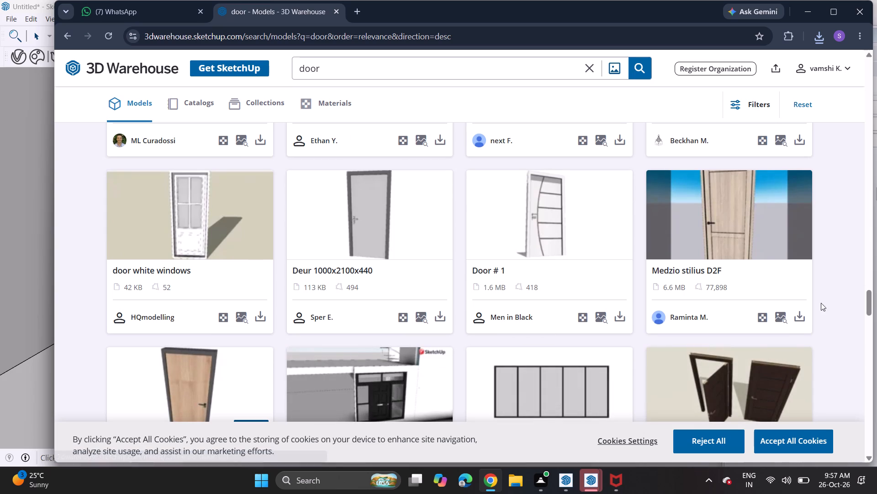
left_click(797, 319)
left_click(745, 338)
Browse further through the 3D Warehouse door results for another suitable door model.
scroll(430, 321, "down", 4)
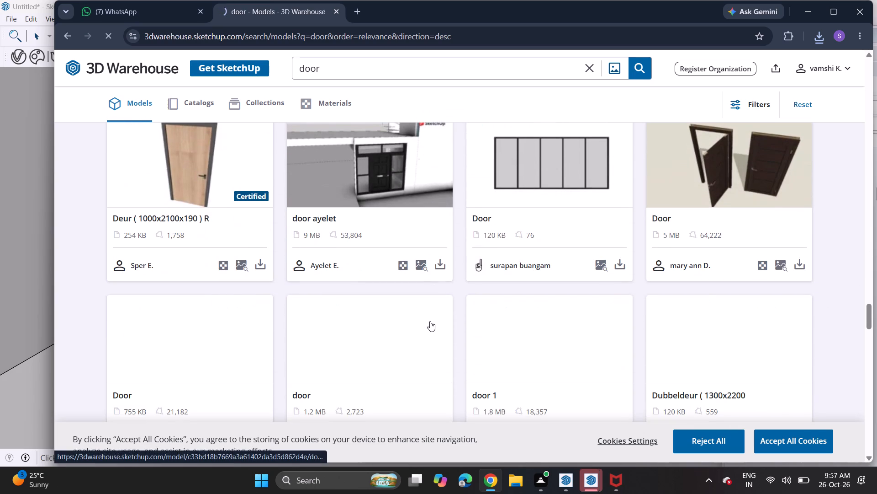
scroll(430, 321, "down", 2)
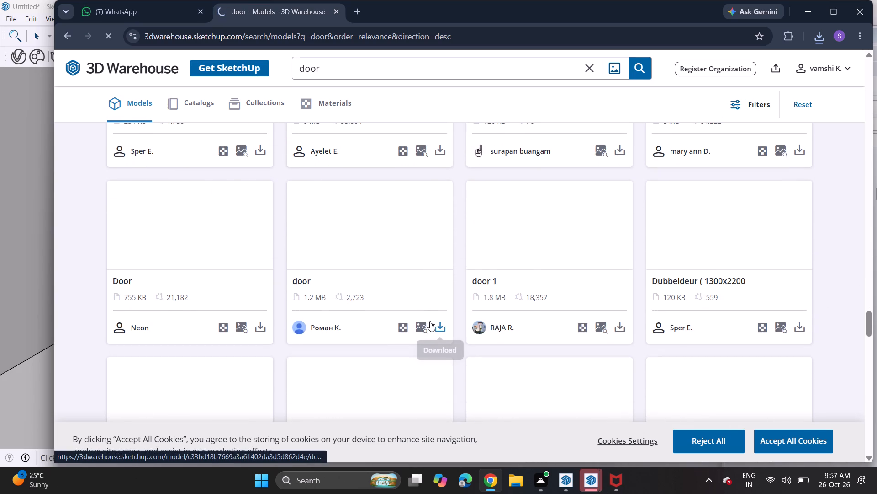
scroll(434, 321, "down", 2)
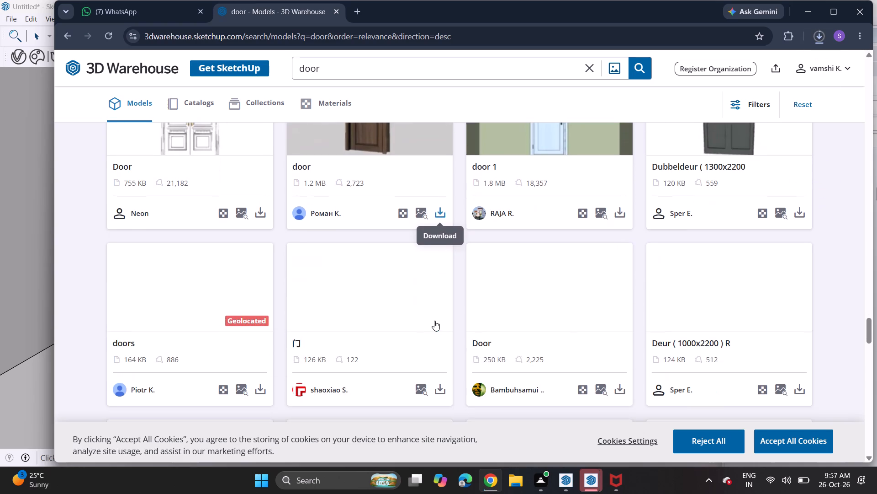
scroll(435, 317, "down", 2)
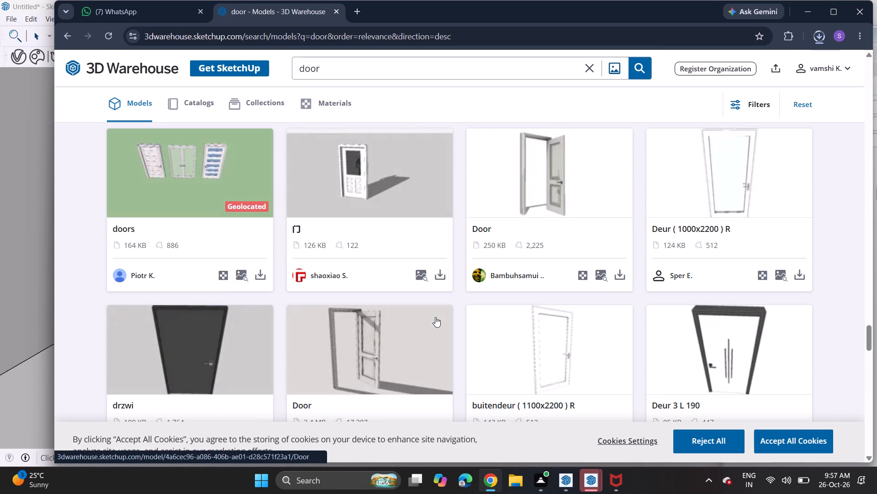
scroll(435, 317, "up", 1)
scroll(434, 317, "down", 5)
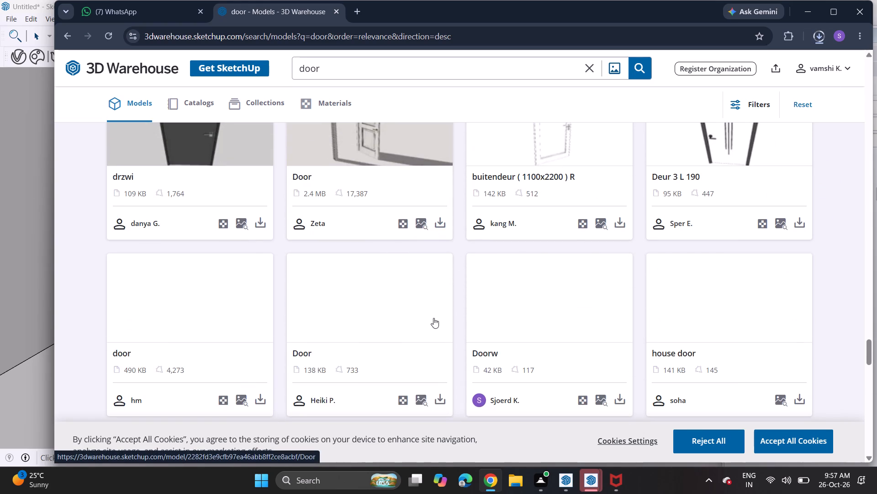
scroll(433, 318, "down", 2)
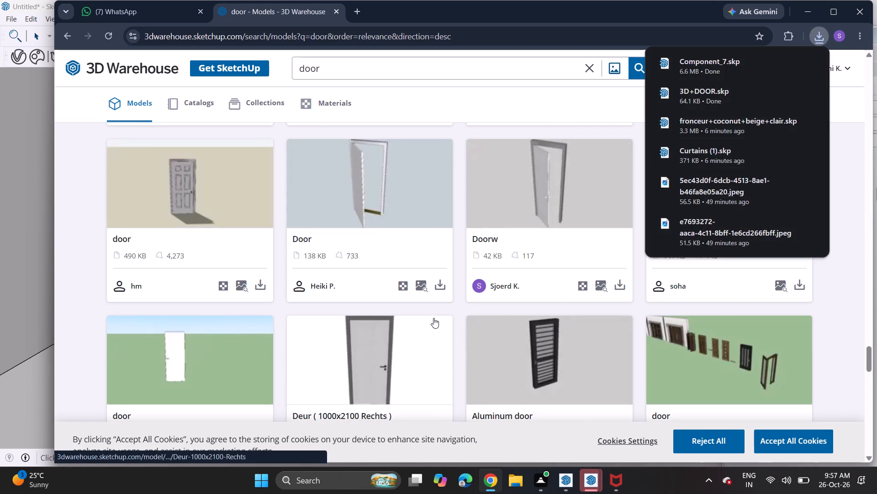
scroll(433, 318, "down", 1)
scroll(433, 318, "up", 1)
scroll(434, 317, "down", 3)
scroll(434, 317, "up", 1)
scroll(433, 315, "down", 1)
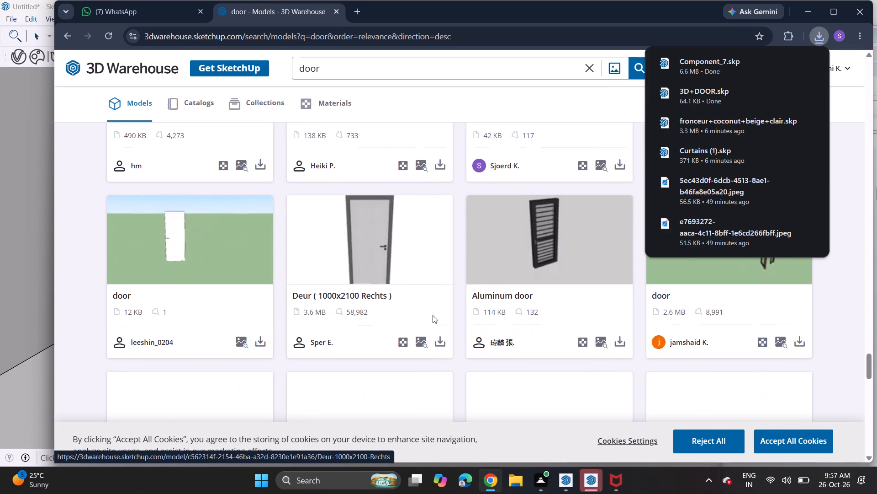
scroll(433, 315, "down", 8)
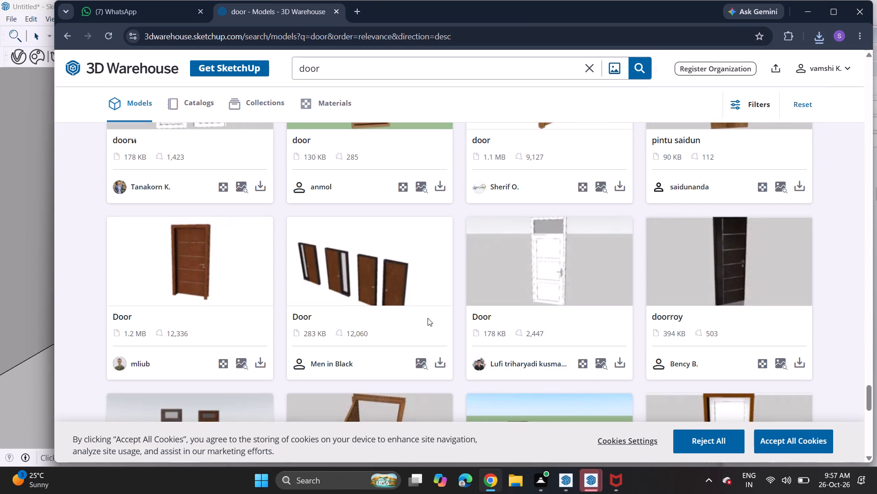
scroll(428, 318, "down", 3)
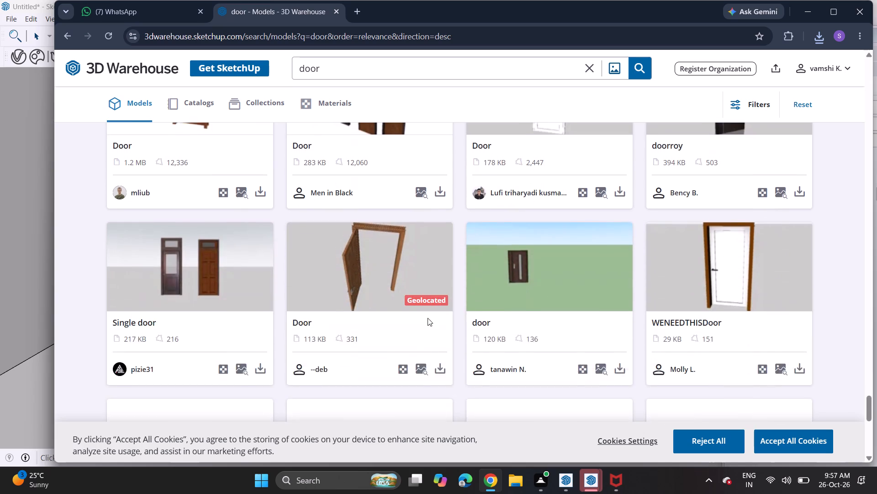
scroll(428, 318, "up", 1)
scroll(428, 318, "down", 5)
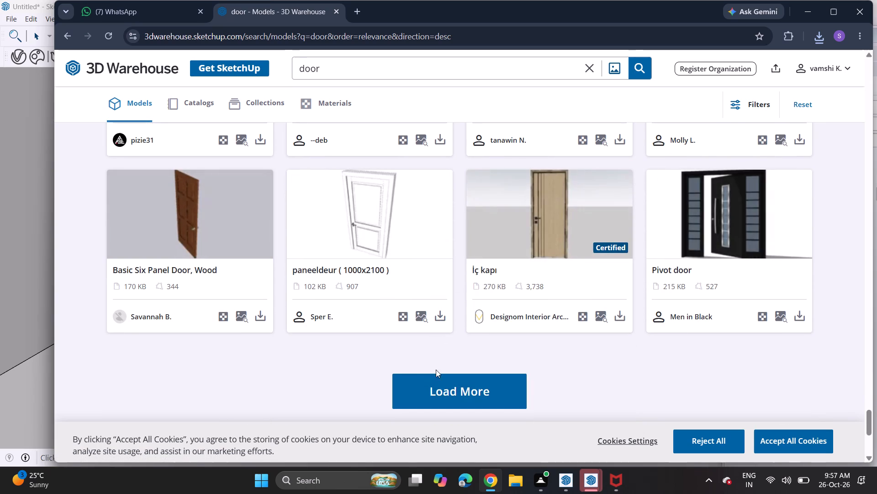
Load more door results and download the certified İç kapı door model.
left_click(439, 394)
scroll(444, 358, "down", 1)
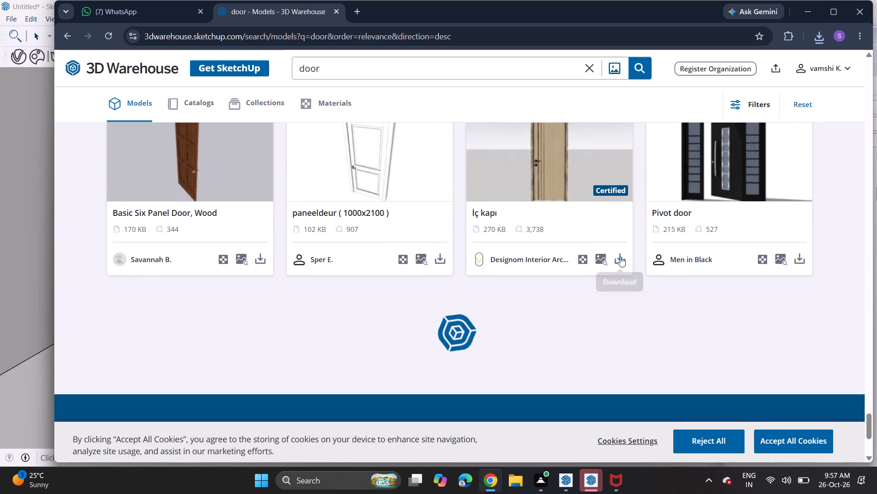
left_click(618, 258)
left_click(625, 285)
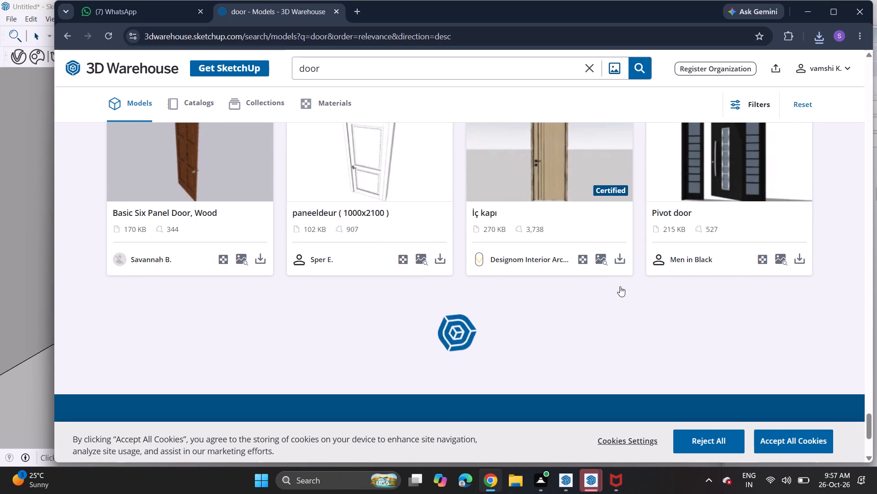
Look through the additional door results for other suitable door models.
scroll(596, 307, "down", 2)
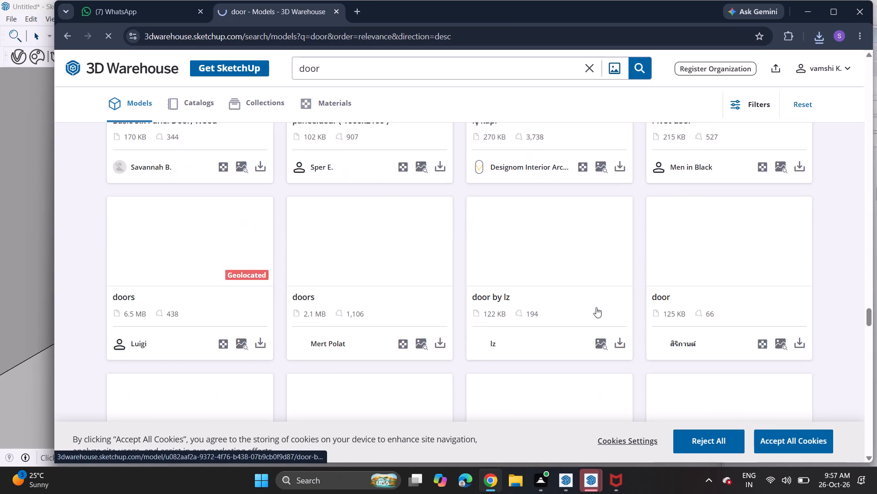
scroll(596, 307, "down", 5)
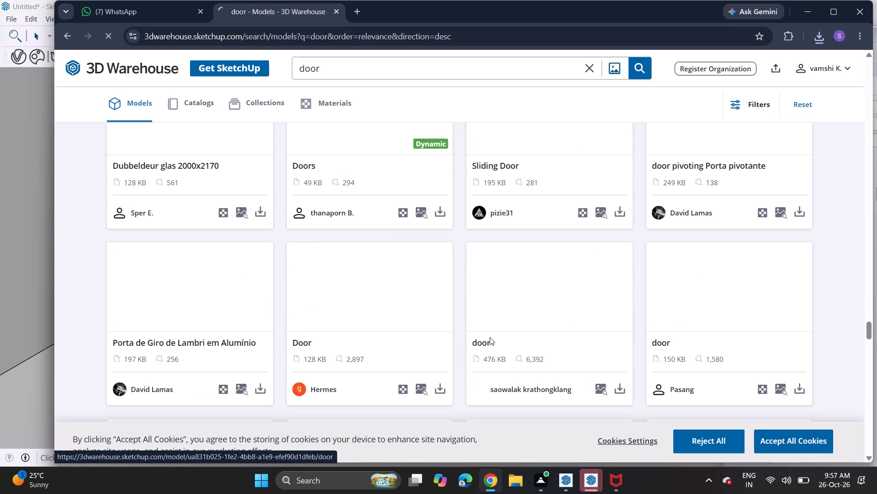
scroll(490, 337, "up", 4)
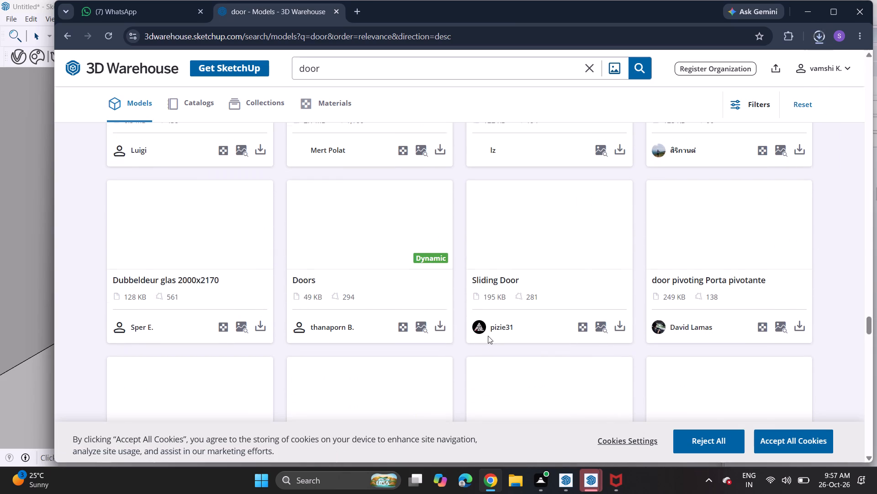
scroll(488, 336, "up", 2)
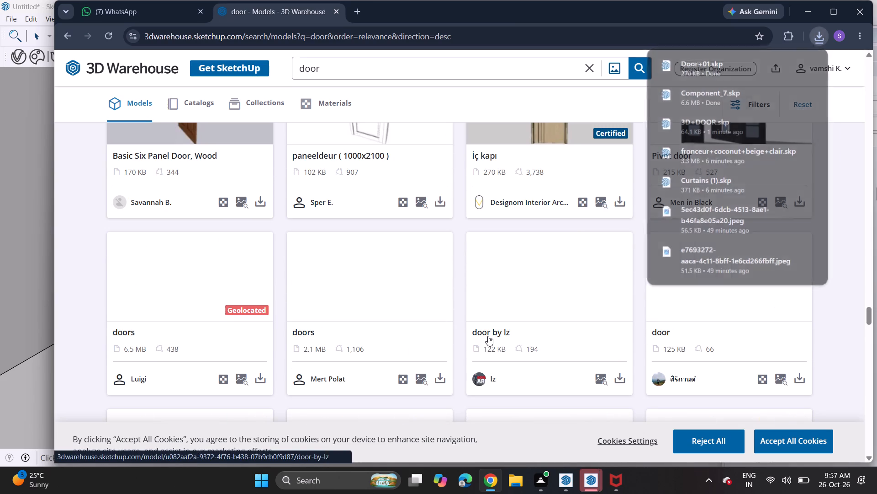
scroll(488, 336, "down", 2)
scroll(488, 336, "up", 5)
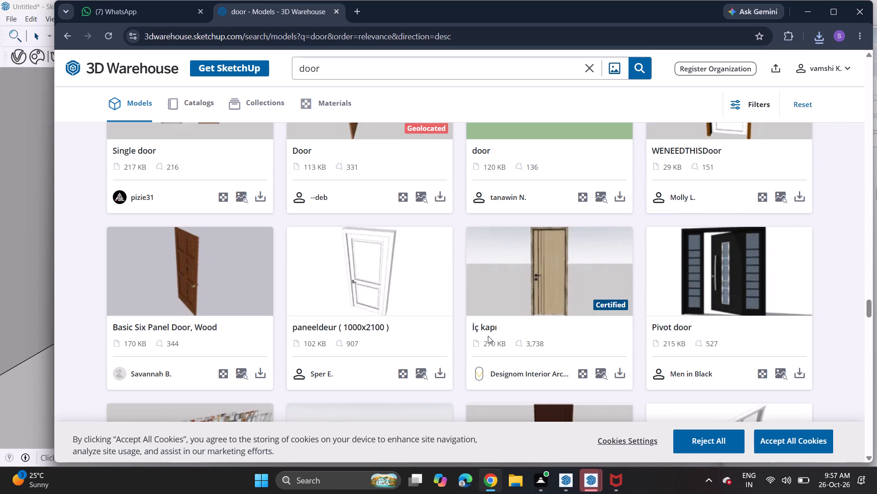
scroll(488, 336, "down", 3)
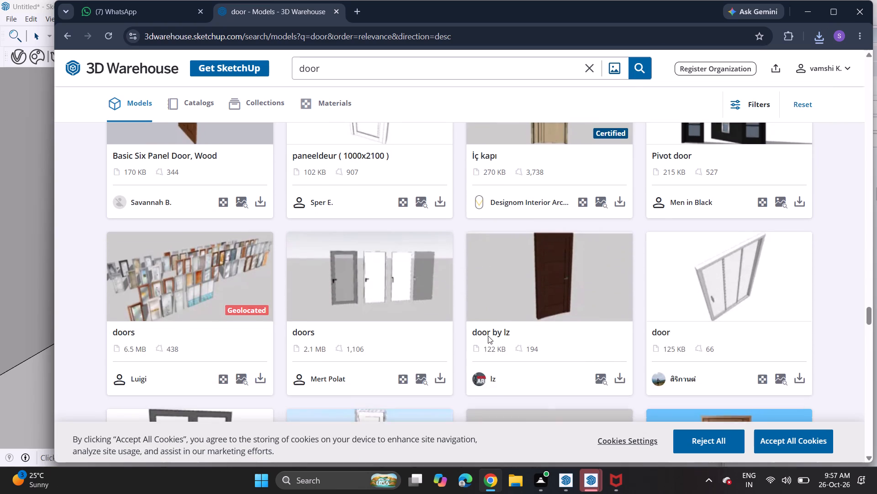
scroll(488, 336, "down", 2)
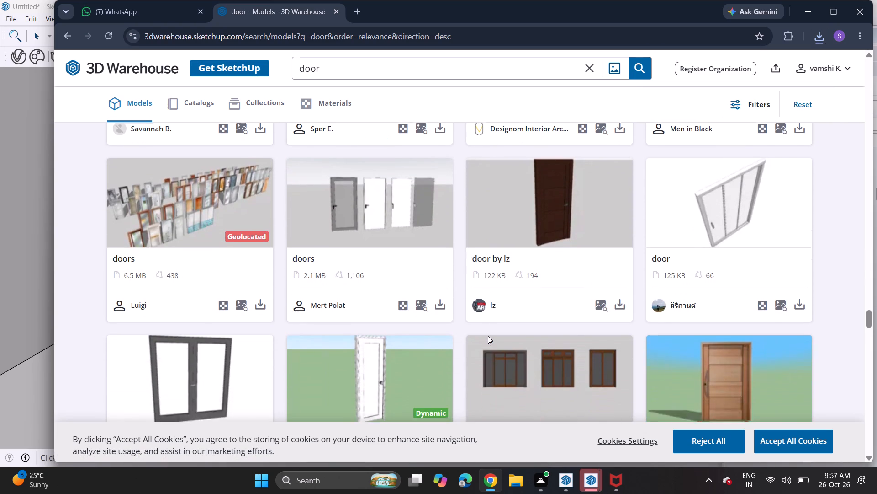
scroll(488, 336, "down", 7)
scroll(488, 336, "up", 1)
scroll(488, 336, "down", 7)
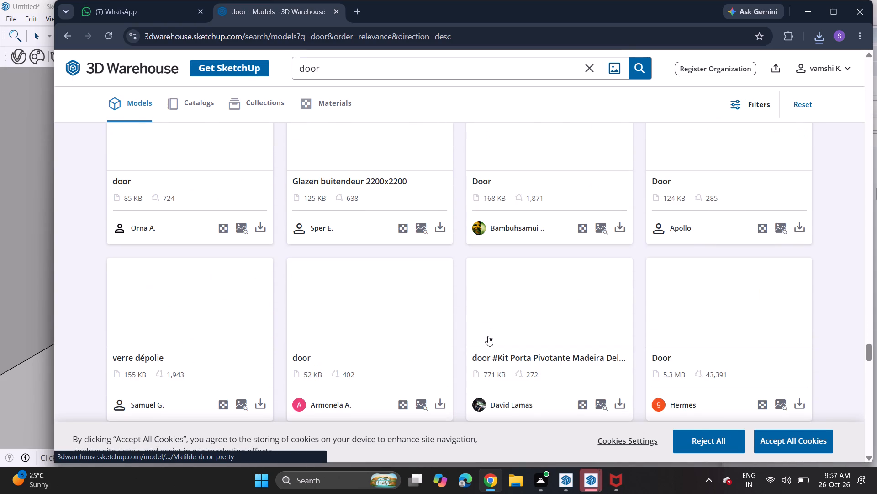
scroll(488, 336, "up", 2)
scroll(488, 336, "down", 6)
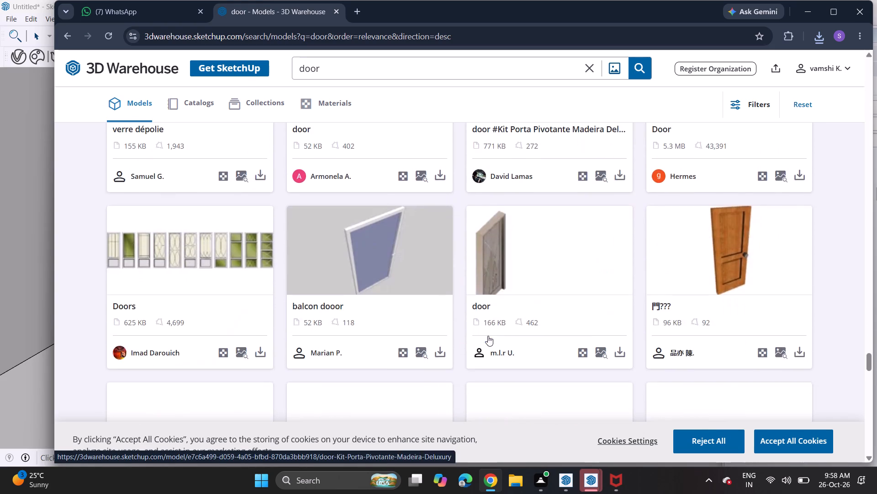
scroll(488, 336, "down", 13)
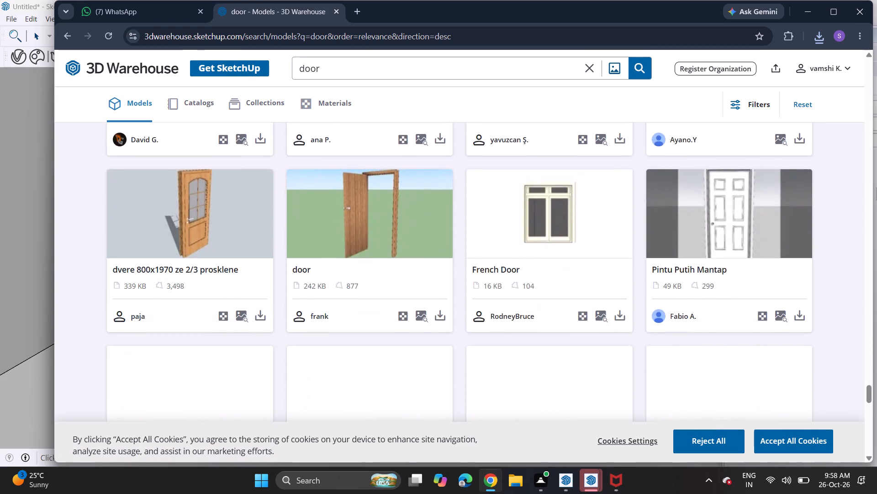
scroll(486, 334, "up", 1)
scroll(486, 334, "down", 4)
scroll(486, 325, "up", 1)
scroll(486, 329, "down", 4)
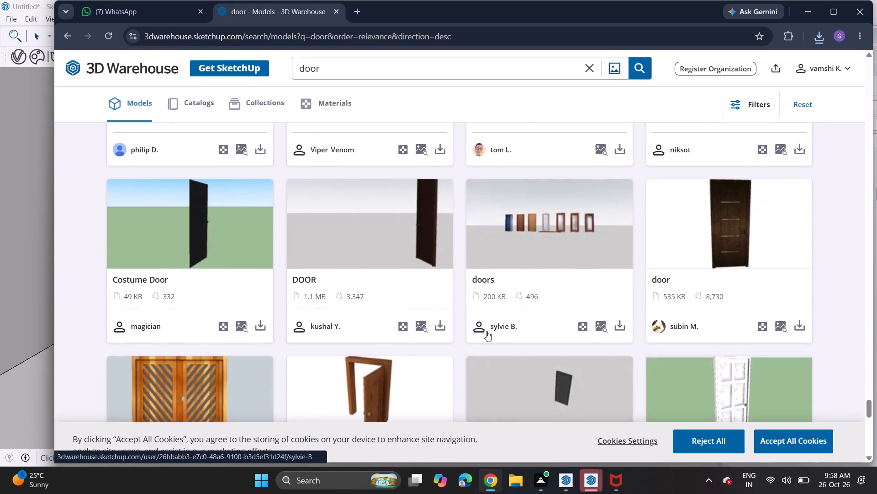
scroll(486, 331, "down", 1)
Return to SketchUp and delete the selected 3D DOOR component beside the nearer door opening.
left_click(562, 478)
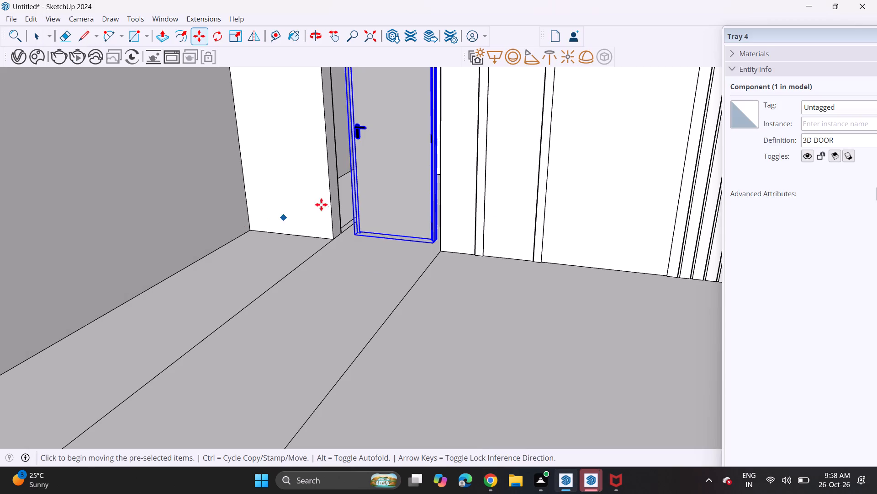
key("Delete")
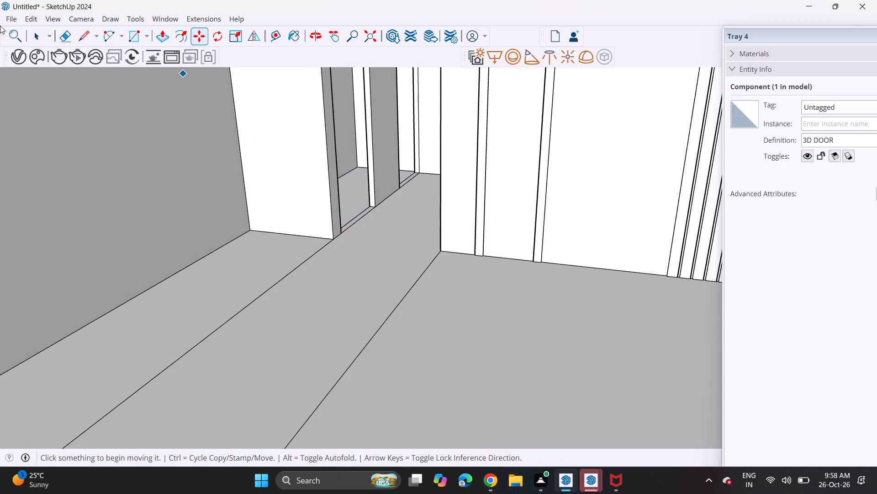
Import Component_7 from the Downloads folder and place the wooden door at the bottom corner of the nearer door opening.
left_click(5, 16)
left_click(54, 184)
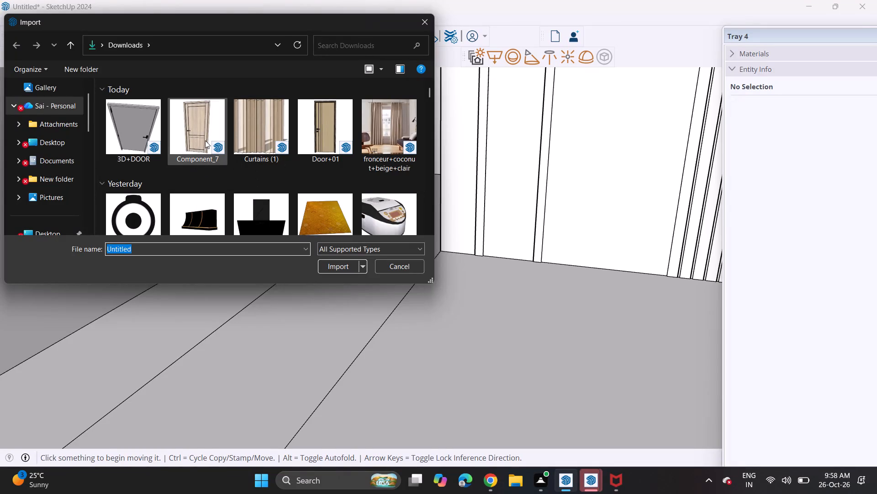
left_click(205, 140)
left_click(295, 138)
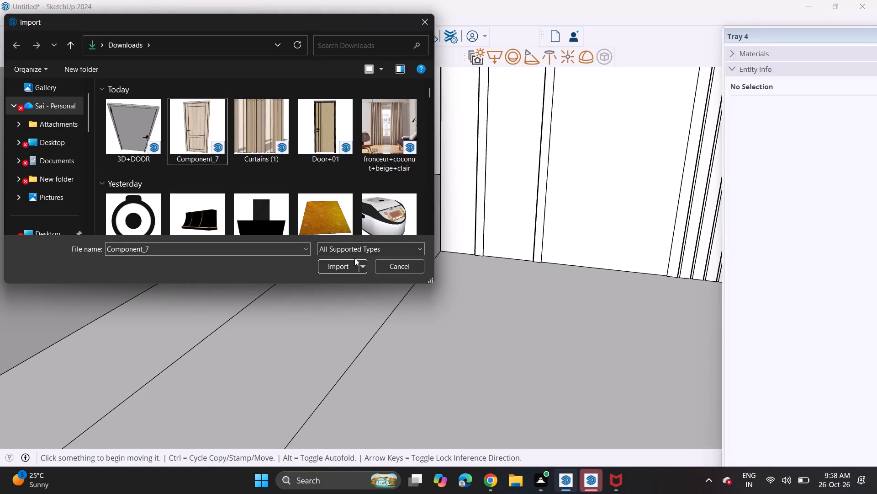
left_click(343, 260)
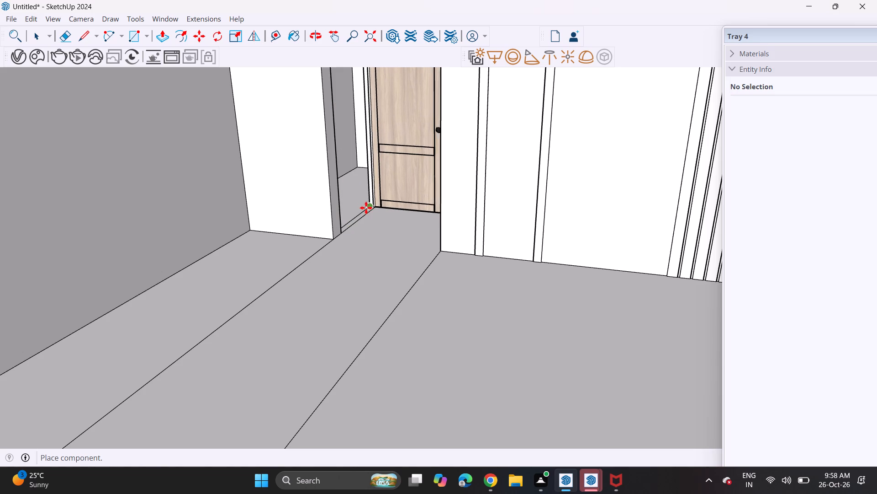
left_click(366, 208)
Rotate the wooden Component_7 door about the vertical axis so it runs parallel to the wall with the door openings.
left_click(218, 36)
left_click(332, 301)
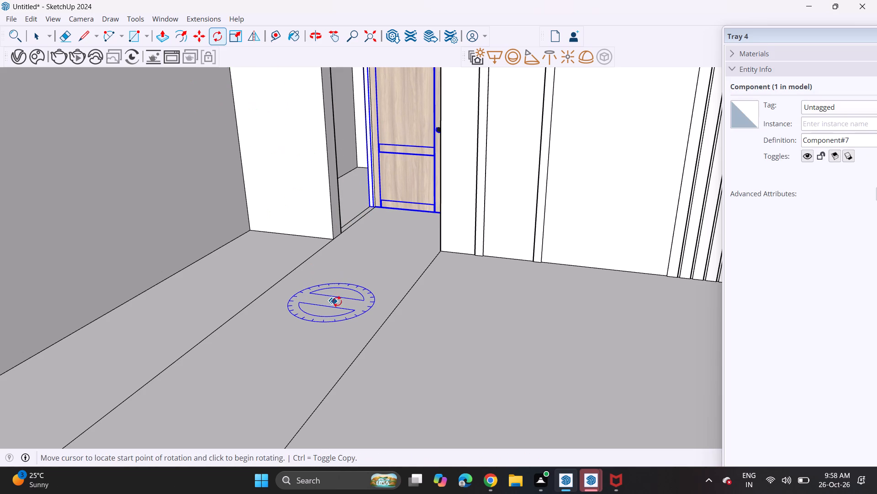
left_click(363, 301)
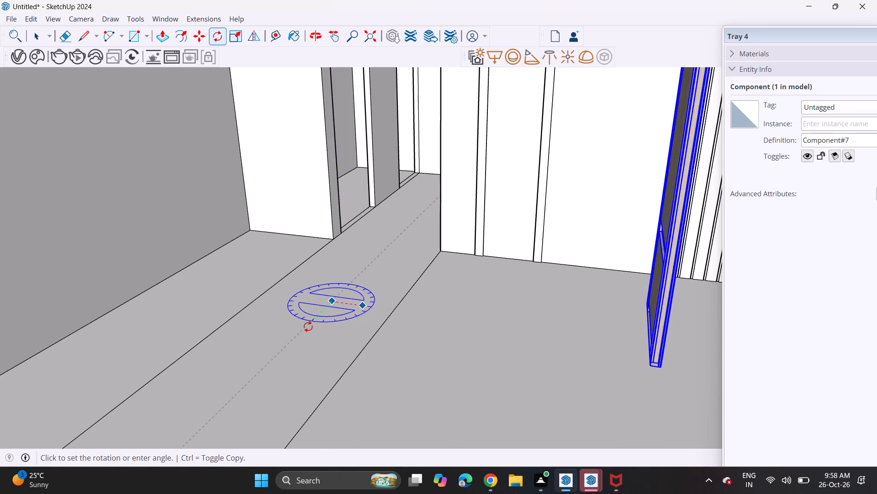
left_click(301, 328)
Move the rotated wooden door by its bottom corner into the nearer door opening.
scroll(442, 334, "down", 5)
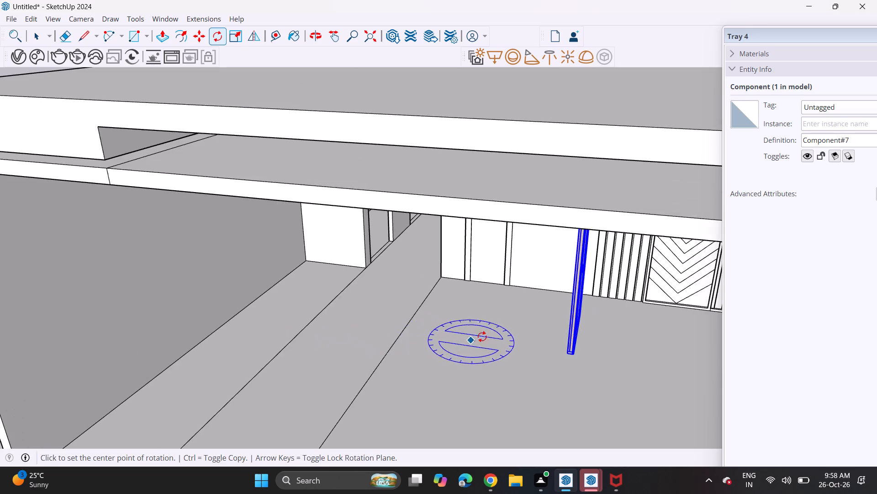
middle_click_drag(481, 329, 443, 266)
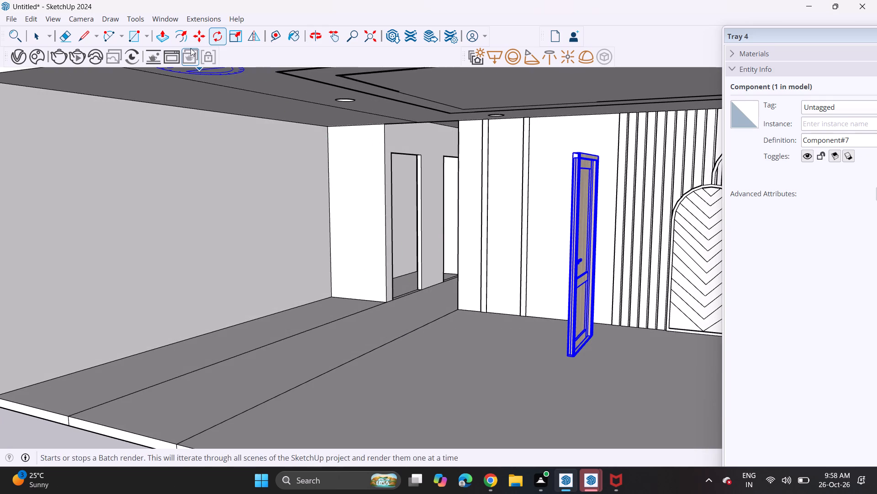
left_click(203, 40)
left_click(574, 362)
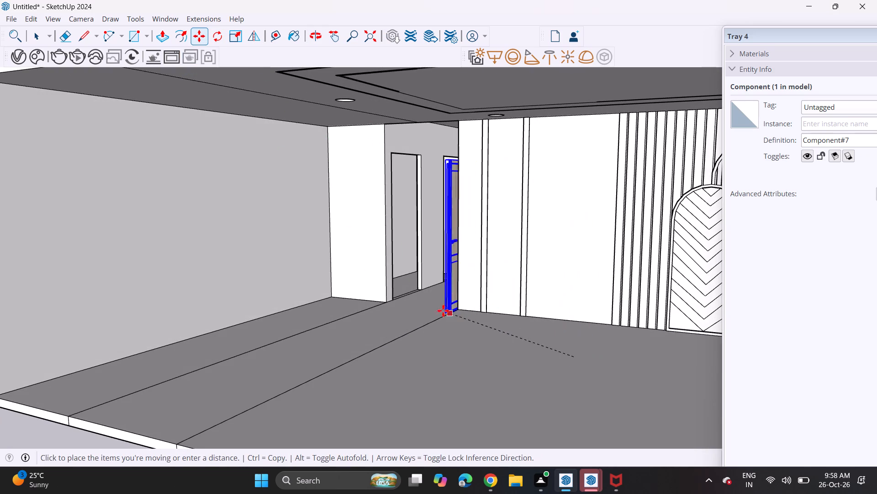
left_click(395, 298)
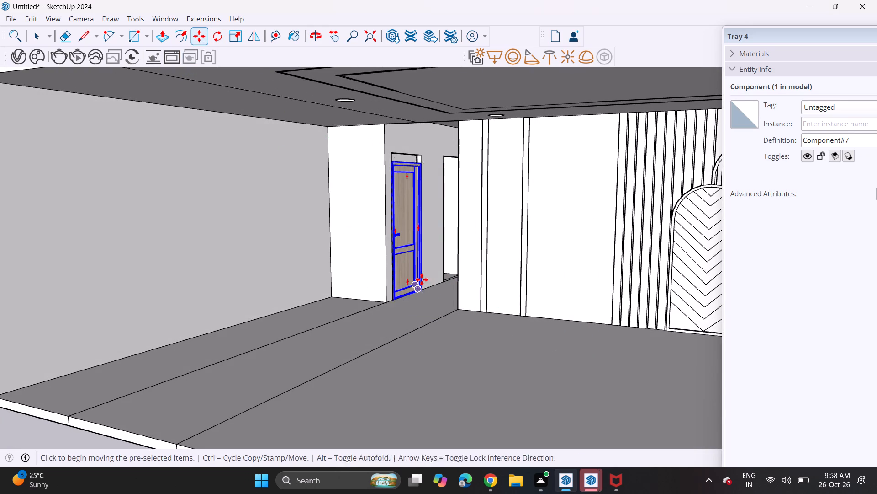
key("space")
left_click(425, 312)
Check the fit of the wooden Component_7 door in the nearer opening and delete it.
middle_click_drag(410, 325, 444, 316)
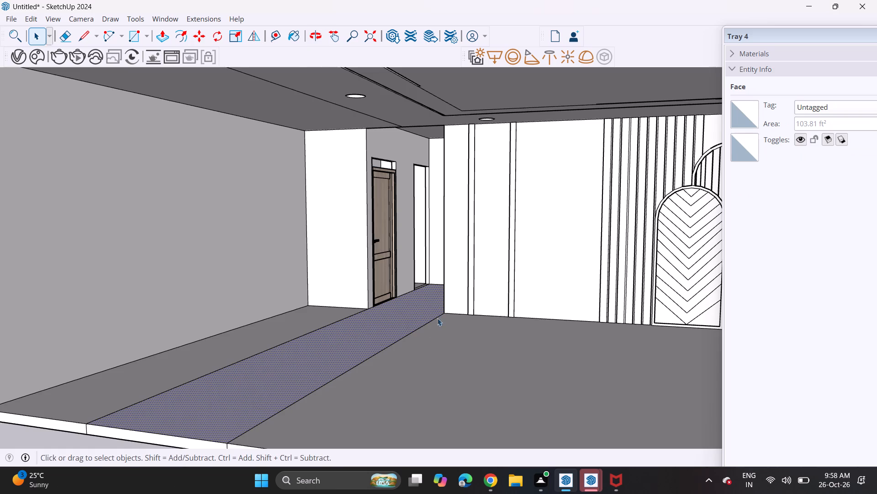
scroll(409, 322, "up", 8)
middle_click_drag(379, 309, 359, 353)
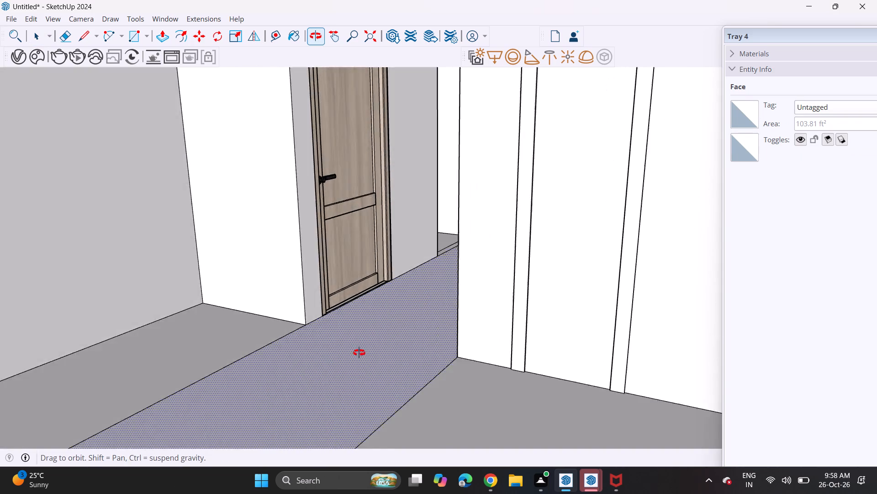
middle_click_drag(359, 353, 301, 337)
scroll(313, 326, "down", 1)
scroll(317, 329, "up", 1)
scroll(326, 336, "down", 4)
scroll(334, 358, "up", 1)
middle_click_drag(349, 339, 363, 328)
left_click(317, 263)
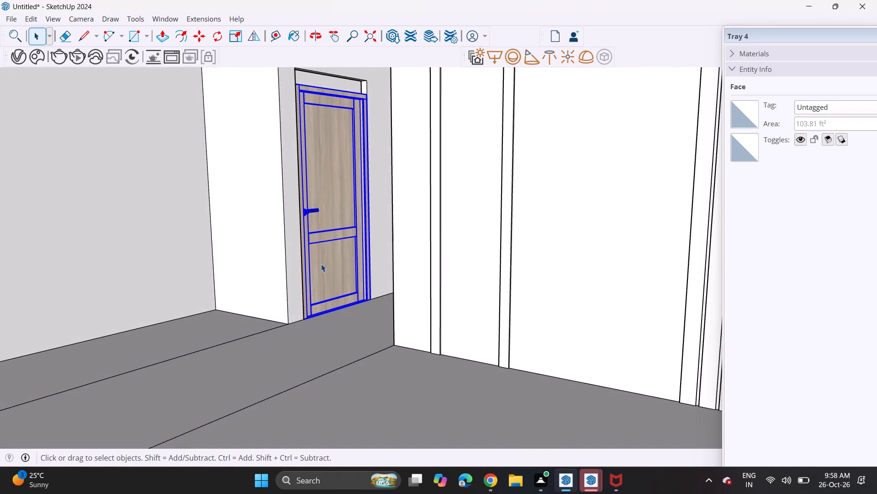
key("Delete")
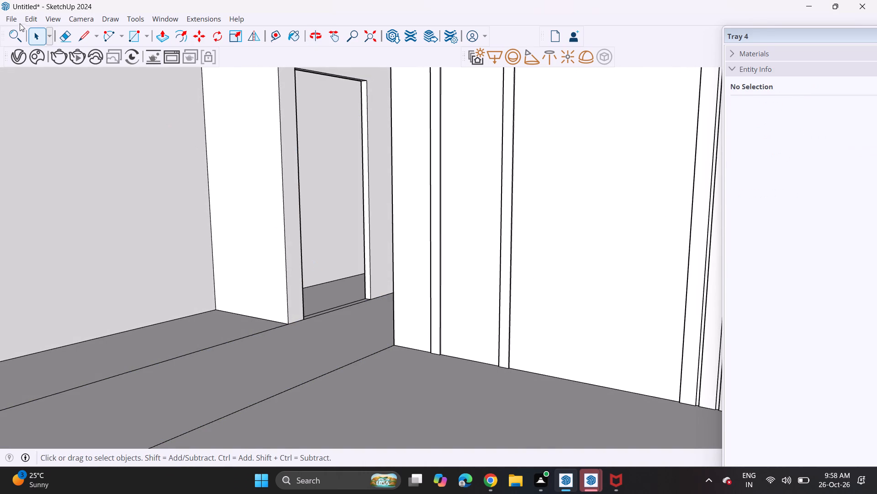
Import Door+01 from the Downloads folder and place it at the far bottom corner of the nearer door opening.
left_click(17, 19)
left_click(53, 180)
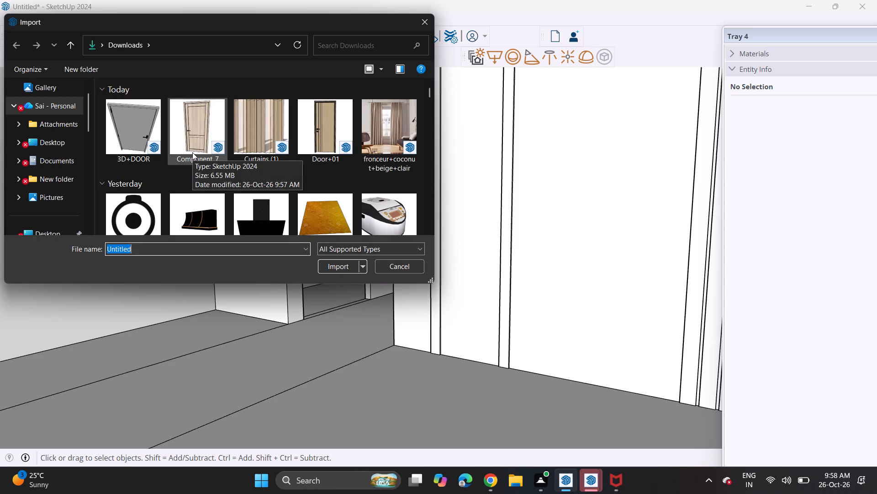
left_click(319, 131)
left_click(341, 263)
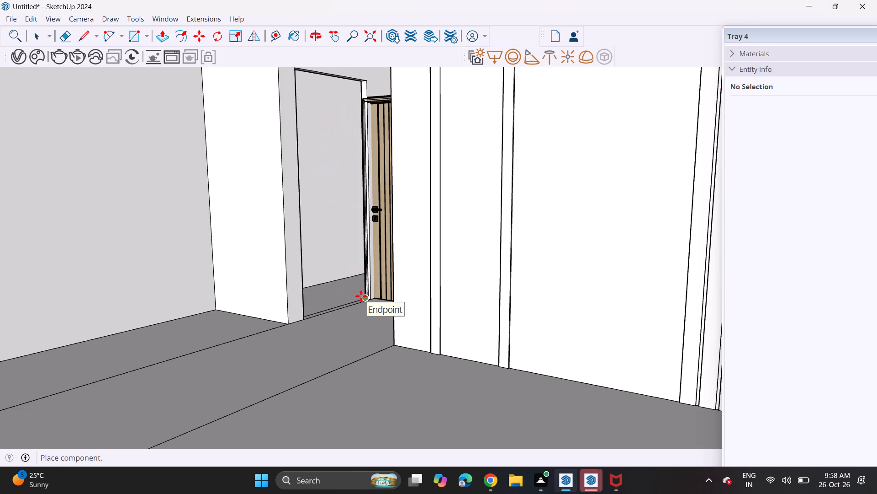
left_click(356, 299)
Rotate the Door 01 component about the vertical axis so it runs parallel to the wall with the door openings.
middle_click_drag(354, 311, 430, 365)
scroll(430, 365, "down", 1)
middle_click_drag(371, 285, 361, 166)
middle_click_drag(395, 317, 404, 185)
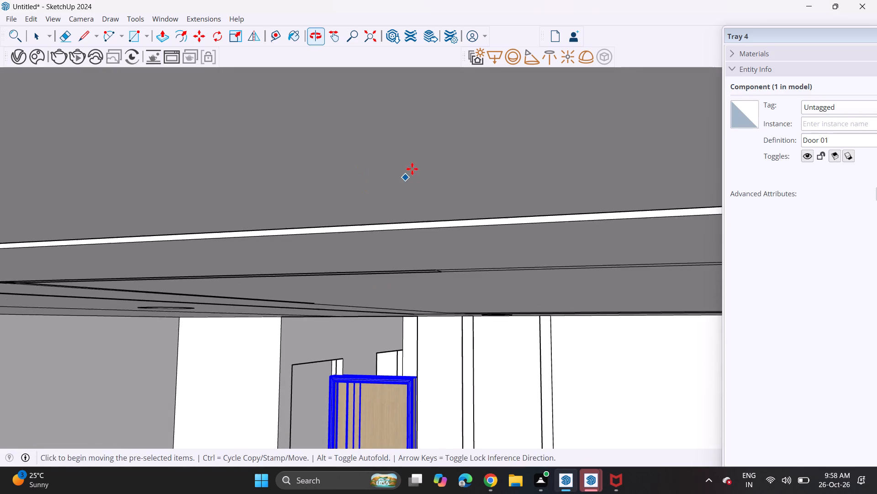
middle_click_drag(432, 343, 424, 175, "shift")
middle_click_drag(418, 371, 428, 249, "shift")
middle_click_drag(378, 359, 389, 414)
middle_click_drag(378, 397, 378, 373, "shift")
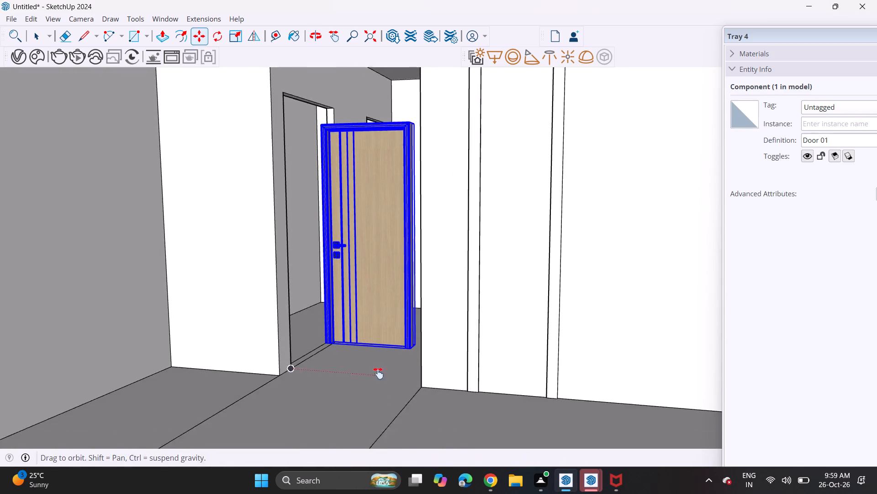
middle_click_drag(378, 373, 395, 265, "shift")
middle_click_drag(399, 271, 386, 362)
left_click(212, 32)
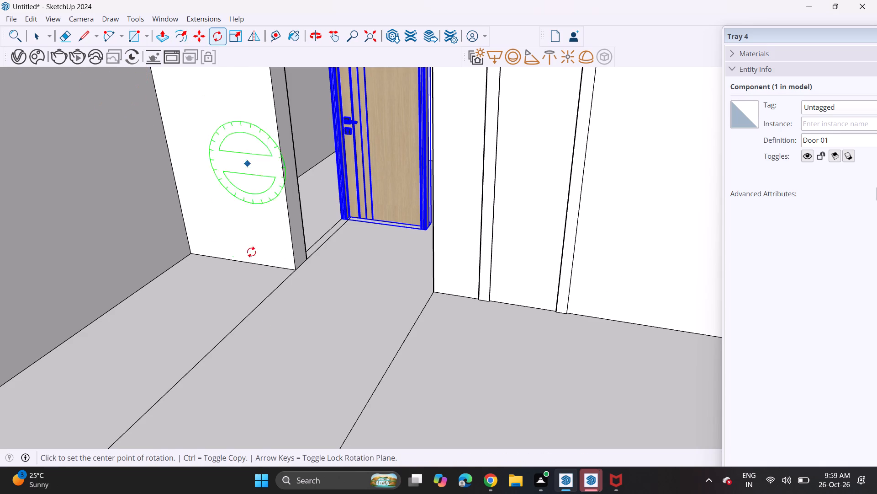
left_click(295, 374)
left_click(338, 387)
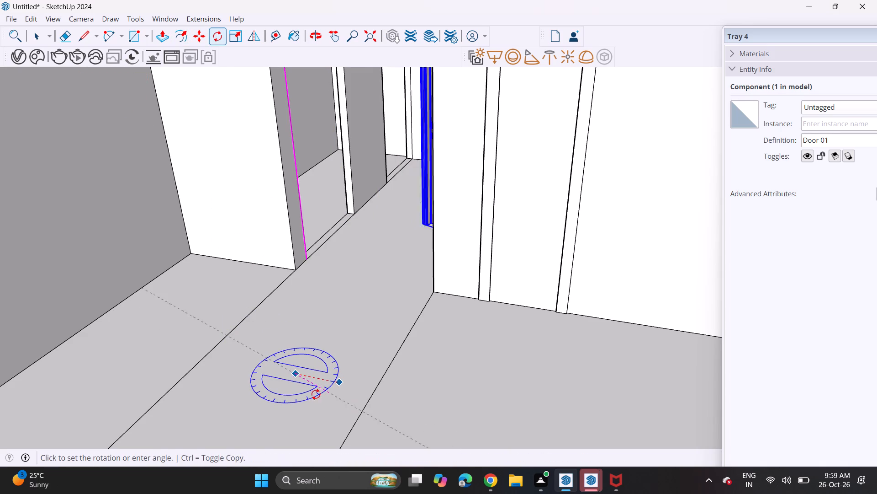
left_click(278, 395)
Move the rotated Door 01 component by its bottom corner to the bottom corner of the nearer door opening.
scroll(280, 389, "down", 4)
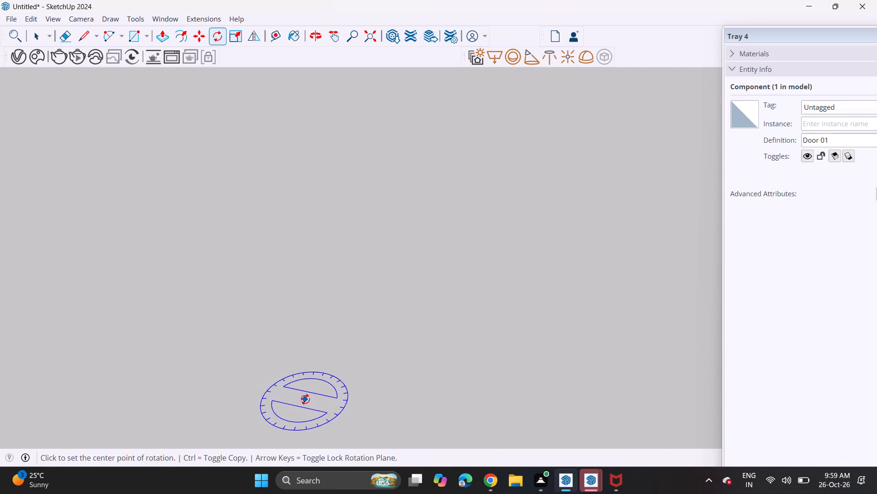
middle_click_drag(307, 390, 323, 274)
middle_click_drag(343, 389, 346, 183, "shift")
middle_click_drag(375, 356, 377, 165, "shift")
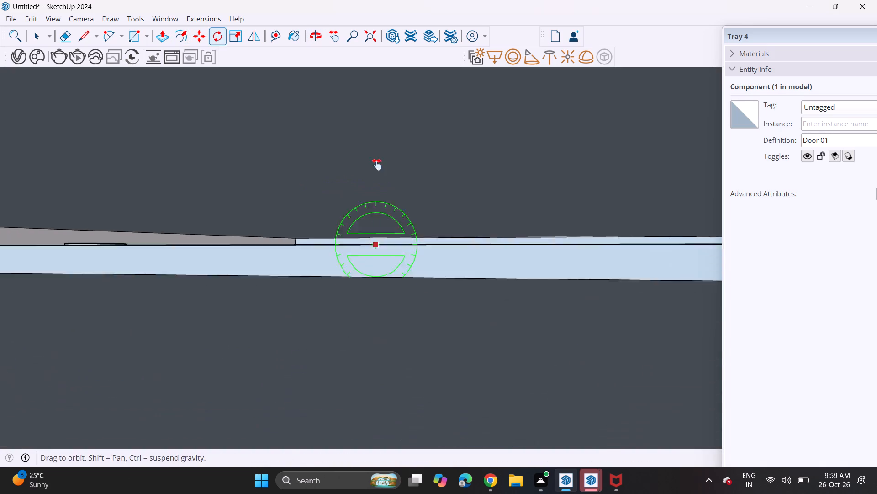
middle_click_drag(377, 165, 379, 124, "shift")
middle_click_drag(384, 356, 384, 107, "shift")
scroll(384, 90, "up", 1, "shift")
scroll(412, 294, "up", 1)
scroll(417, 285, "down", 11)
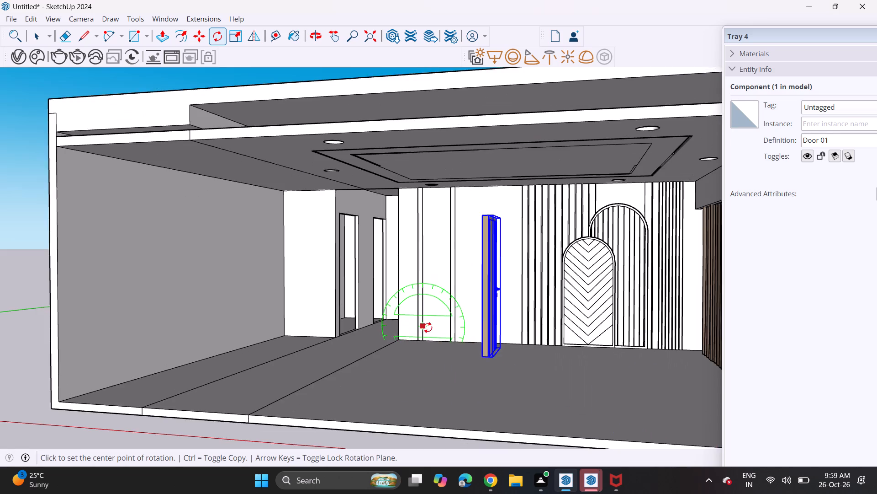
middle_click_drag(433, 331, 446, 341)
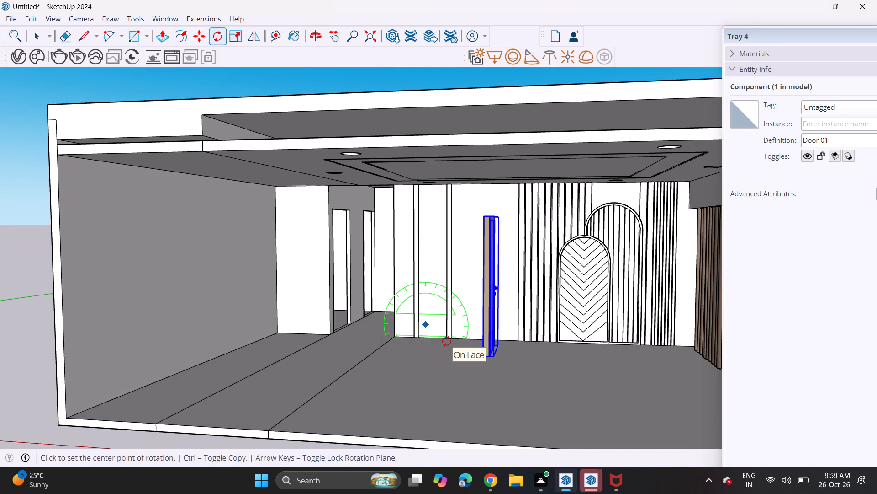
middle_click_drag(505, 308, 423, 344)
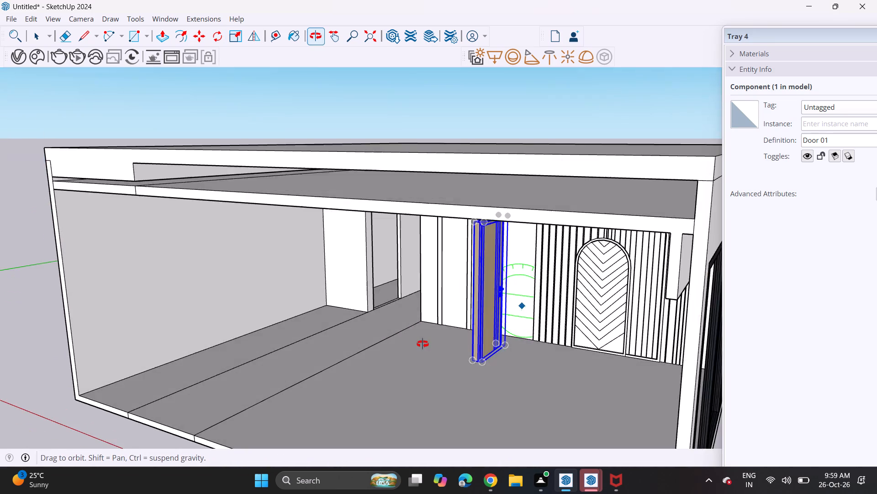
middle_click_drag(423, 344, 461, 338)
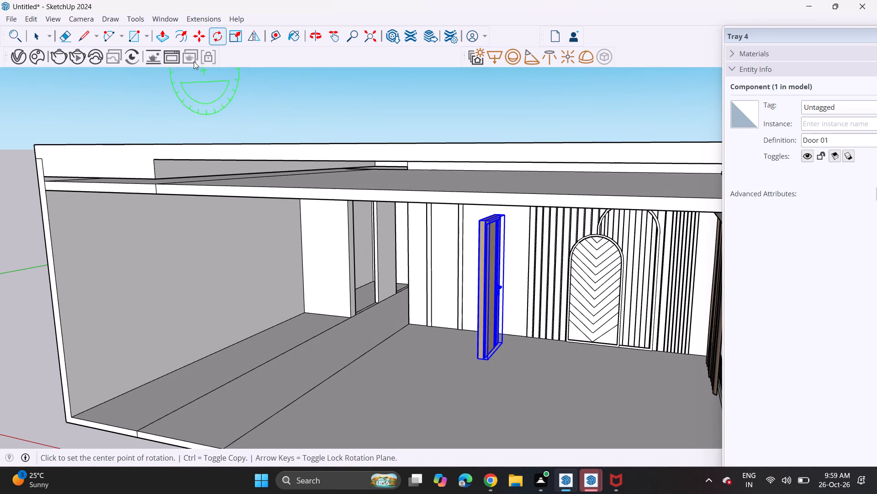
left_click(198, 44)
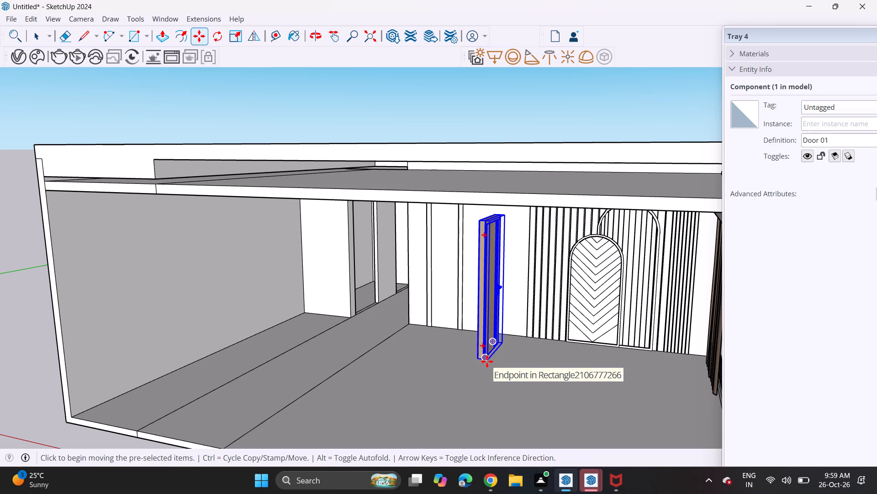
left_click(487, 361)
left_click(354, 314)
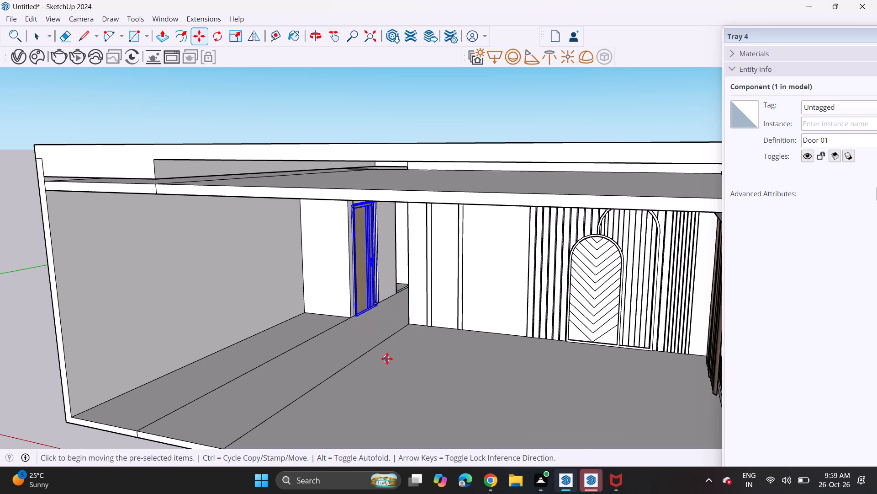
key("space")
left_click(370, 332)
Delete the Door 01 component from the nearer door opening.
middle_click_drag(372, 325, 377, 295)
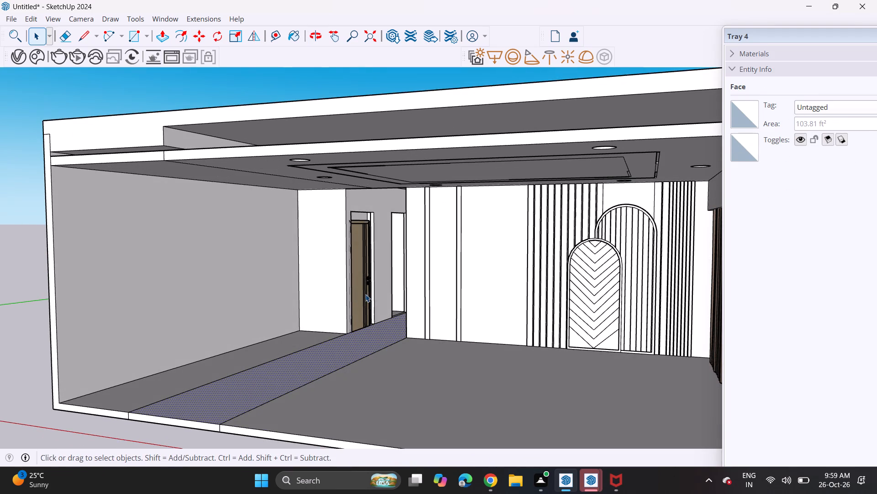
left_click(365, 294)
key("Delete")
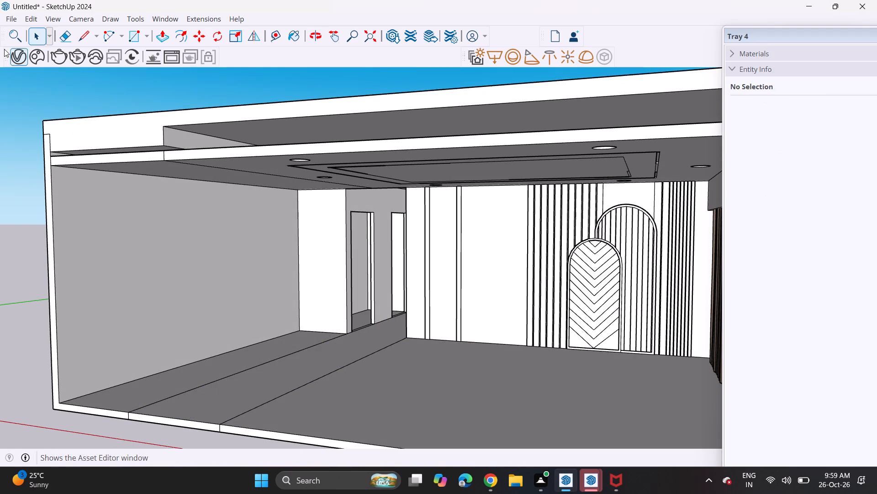
Import the dark wooden door (1) model from the Downloads folder and place it on the floor in front of the door openings.
left_click(14, 23)
left_click(32, 177)
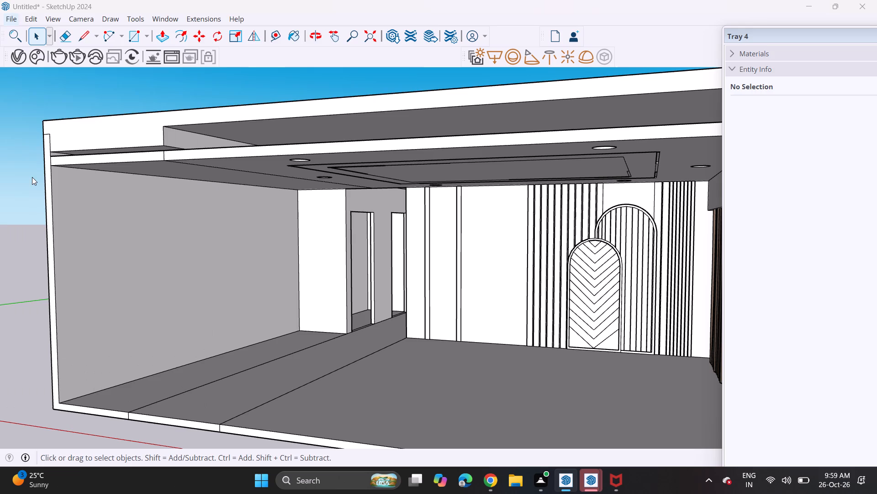
scroll(224, 182, "down", 3)
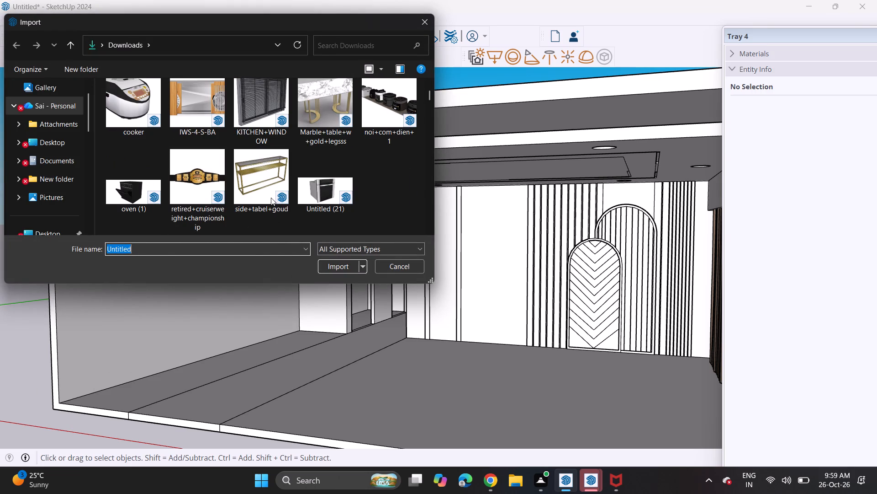
scroll(271, 196, "down", 9)
scroll(279, 195, "up", 1)
scroll(279, 195, "down", 19)
scroll(280, 197, "down", 11)
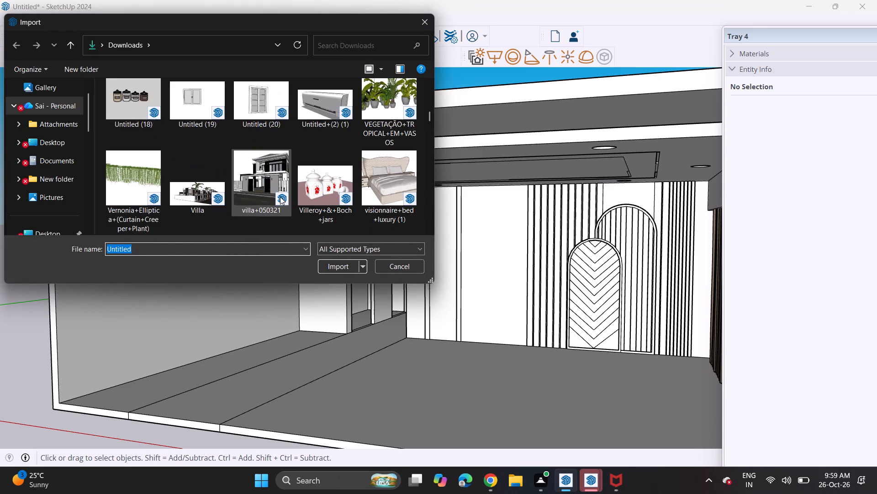
scroll(280, 197, "down", 14)
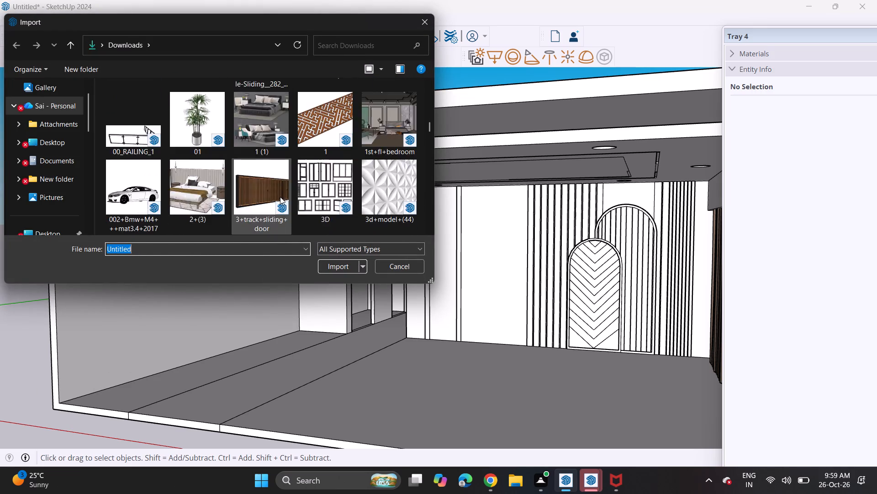
scroll(280, 197, "down", 9)
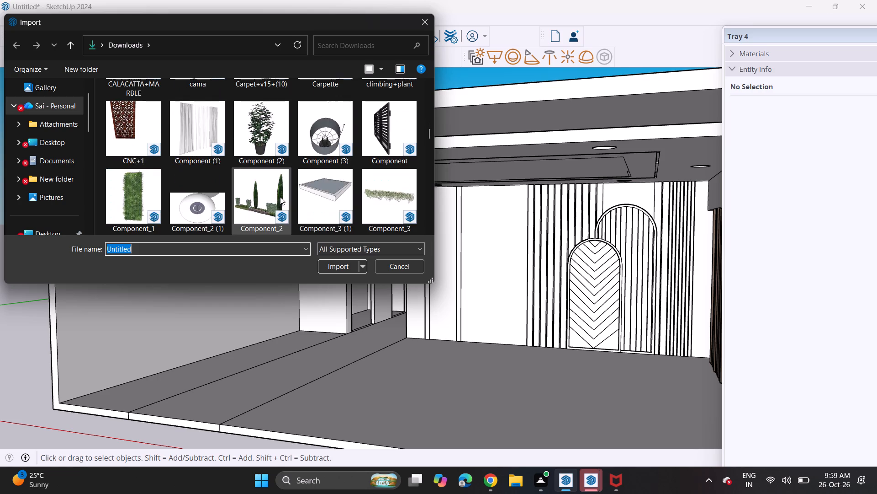
scroll(280, 197, "down", 5)
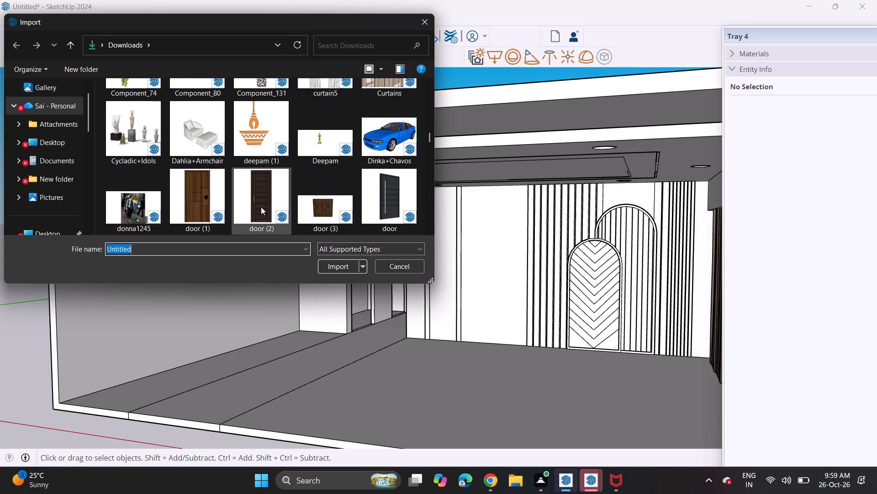
left_click(192, 204)
left_click(331, 267)
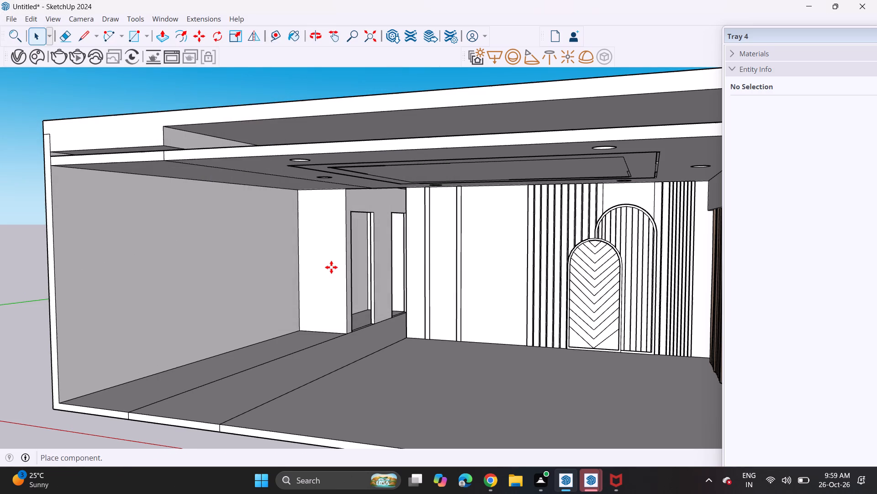
left_click(280, 337)
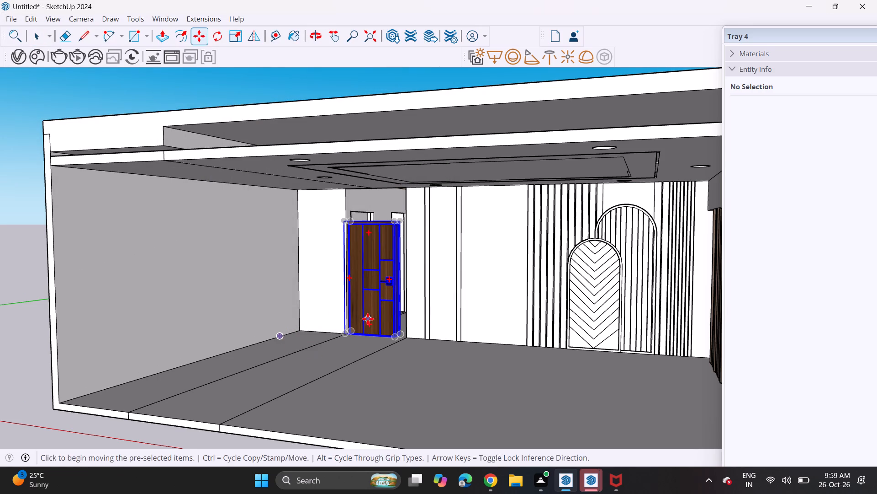
Rotate the dark wooden door (1) component 90° about the vertical axis so it runs parallel to the wall with the door openings.
middle_click_drag(368, 319, 393, 363)
left_click(212, 37)
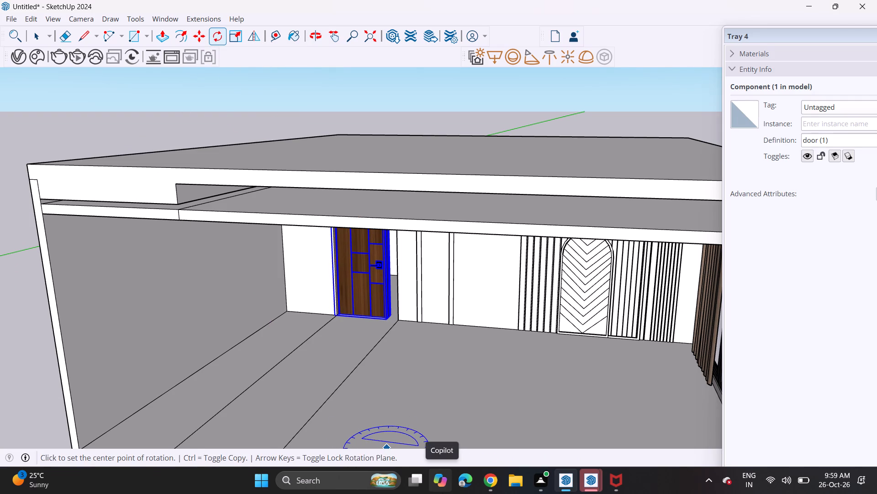
left_click(425, 421)
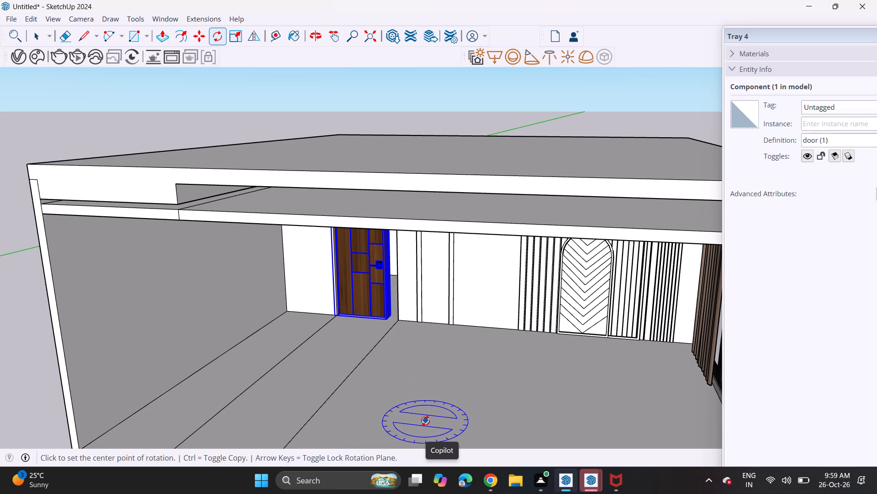
left_click(347, 412)
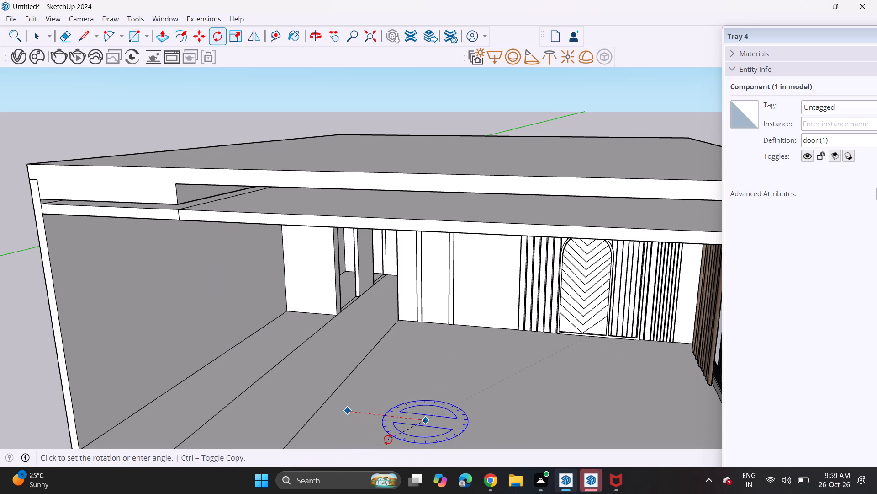
left_click(416, 442)
scroll(369, 430, "down", 6)
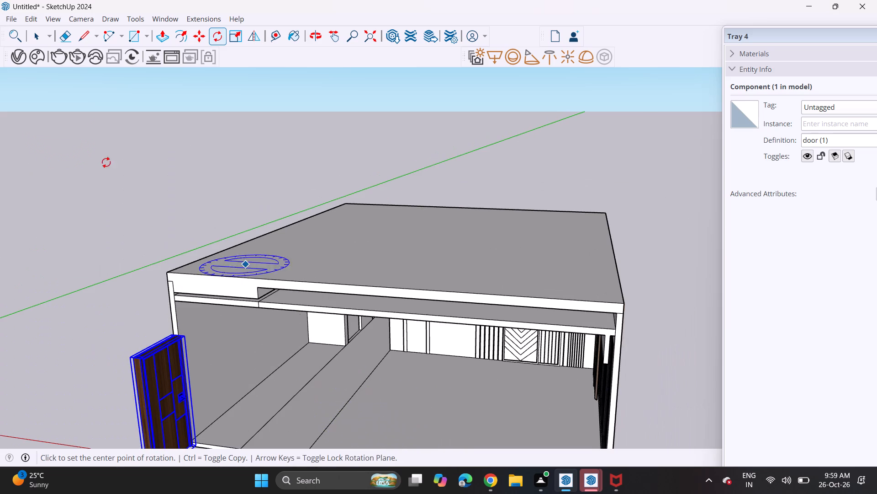
Move the rotated door (1) component by its bottom corner to the bottom corner of the nearer door opening.
left_click(199, 38)
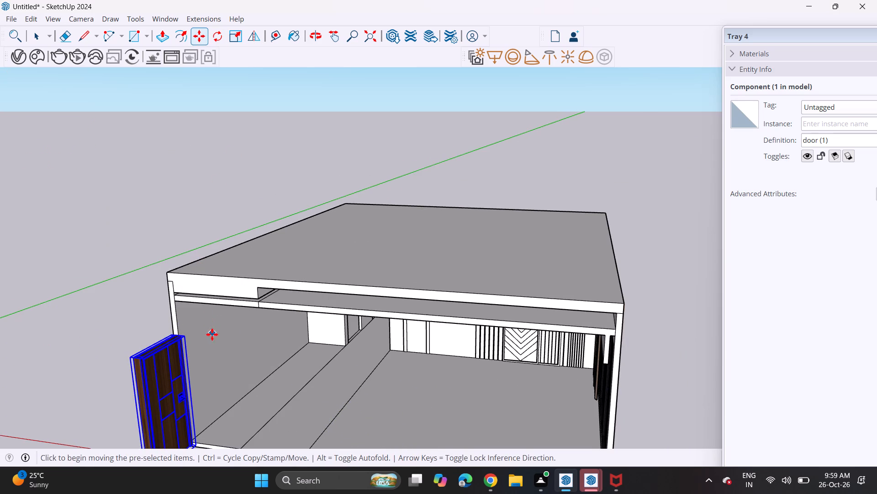
middle_click_drag(226, 375, 227, 267, "shift")
scroll(158, 349, "up", 8)
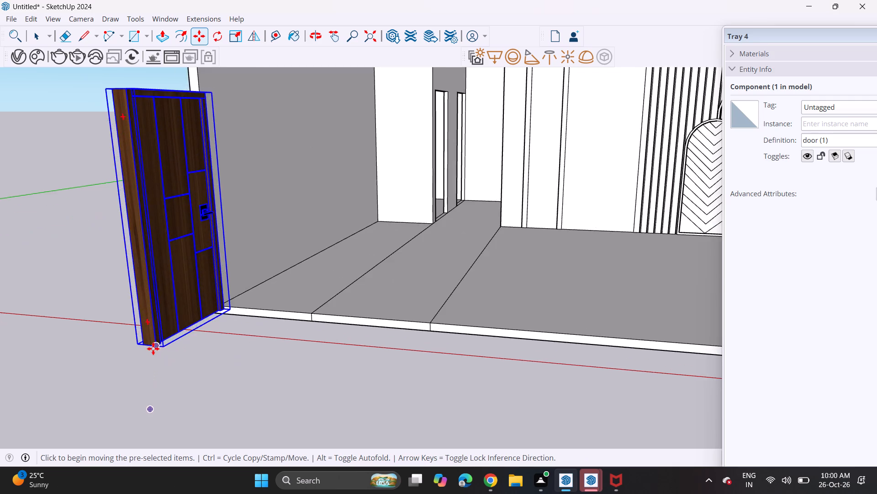
scroll(153, 349, "up", 6)
left_click(158, 346)
middle_click_drag(560, 182, 439, 274)
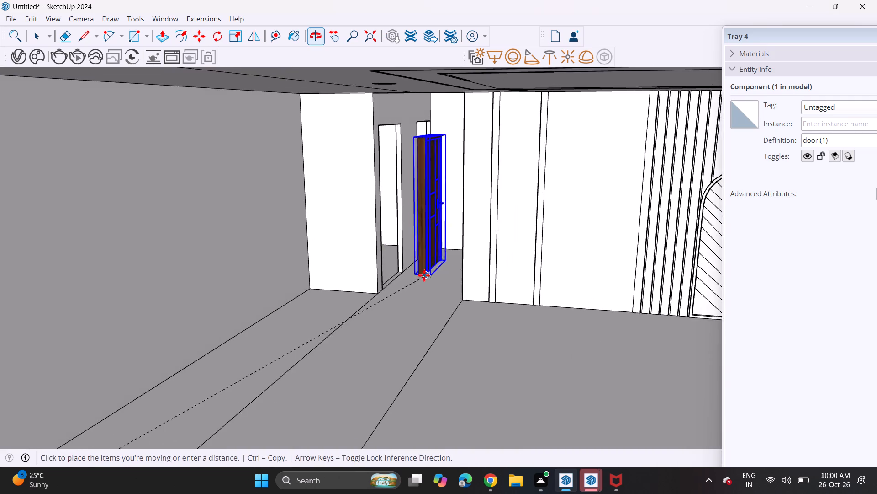
scroll(398, 277, "up", 3)
middle_click_drag(395, 277, 342, 312)
scroll(349, 301, "up", 2)
scroll(377, 275, "up", 5)
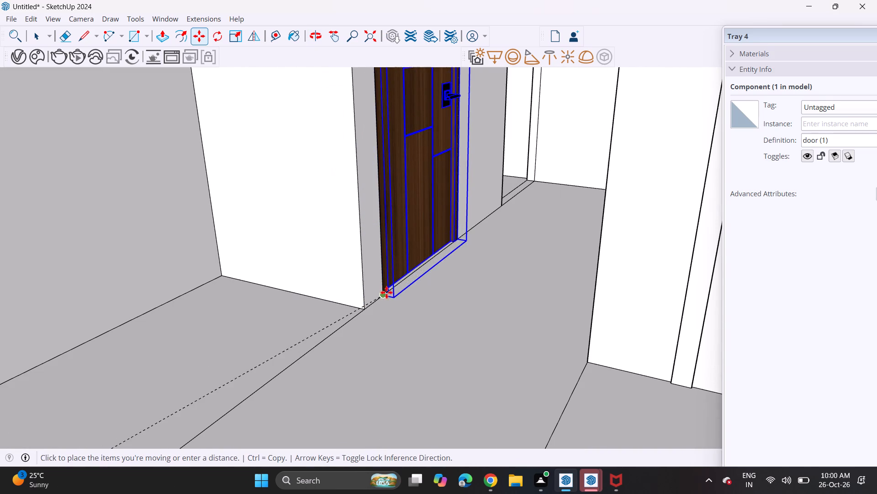
left_click(382, 294)
scroll(386, 301, "up", 6)
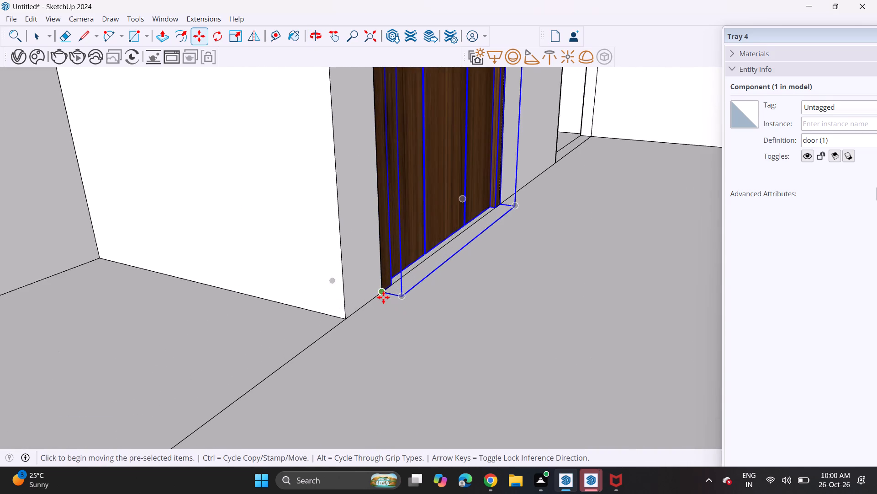
scroll(383, 297, "down", 12)
scroll(383, 297, "up", 1)
middle_click_drag(412, 276, 412, 373, "shift")
middle_click_drag(425, 322, 425, 244)
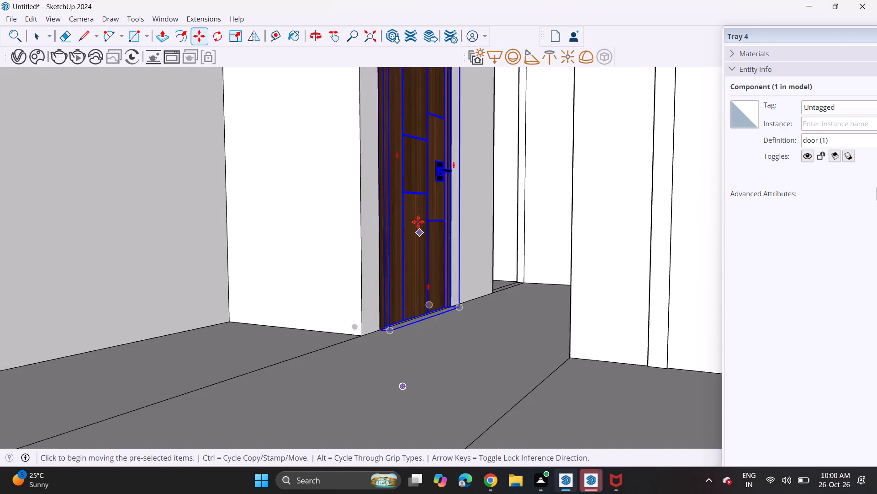
Scale the door (1) component upward so its top meets the top edge of the nearer opening.
middle_click_drag(417, 219, 414, 452, "shift")
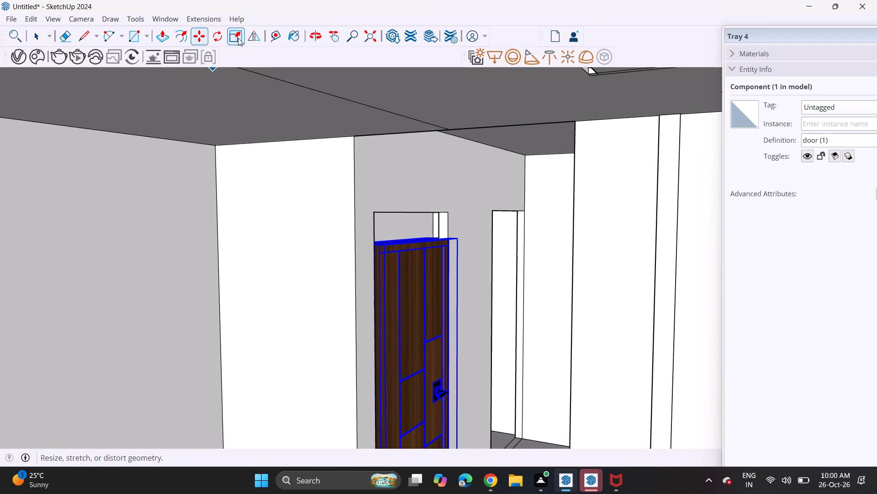
left_click(238, 38)
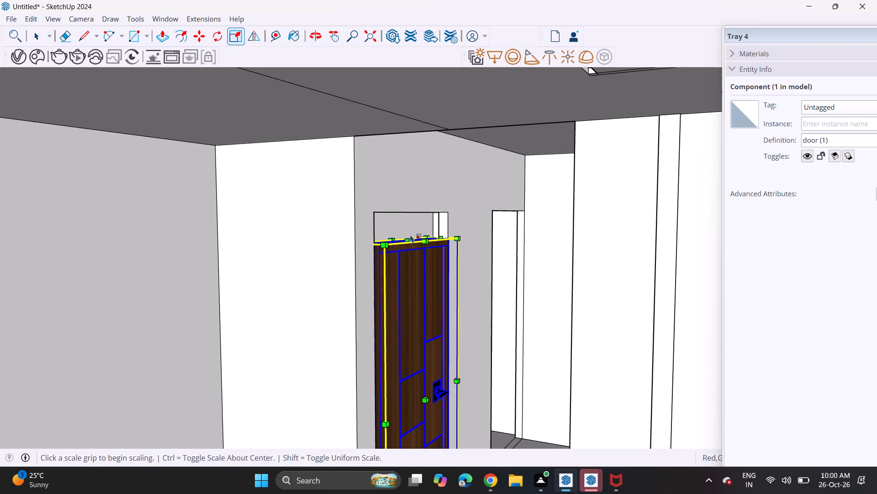
left_click(408, 237)
left_click(412, 213)
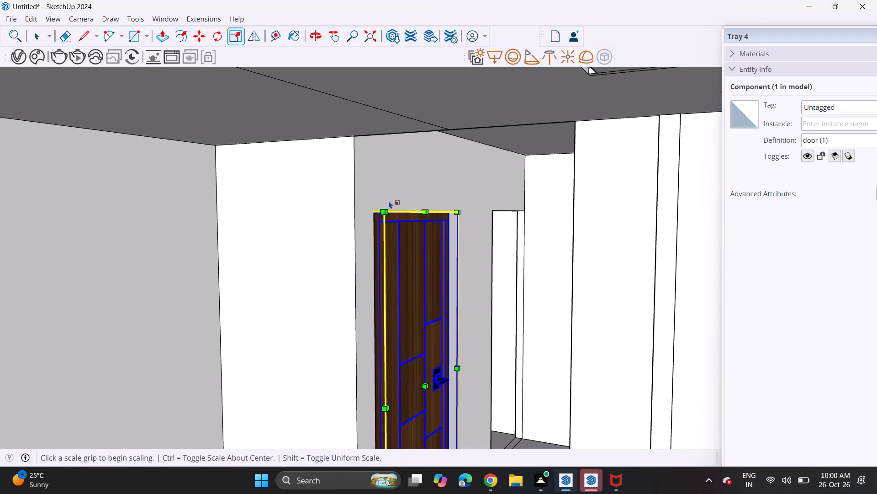
key("space")
left_click(391, 190)
Copy the fitted door by its bottom corner into the farther door opening.
scroll(443, 250, "down", 2)
middle_click_drag(444, 285, 390, 203, "shift")
middle_click_drag(423, 251, 444, 268)
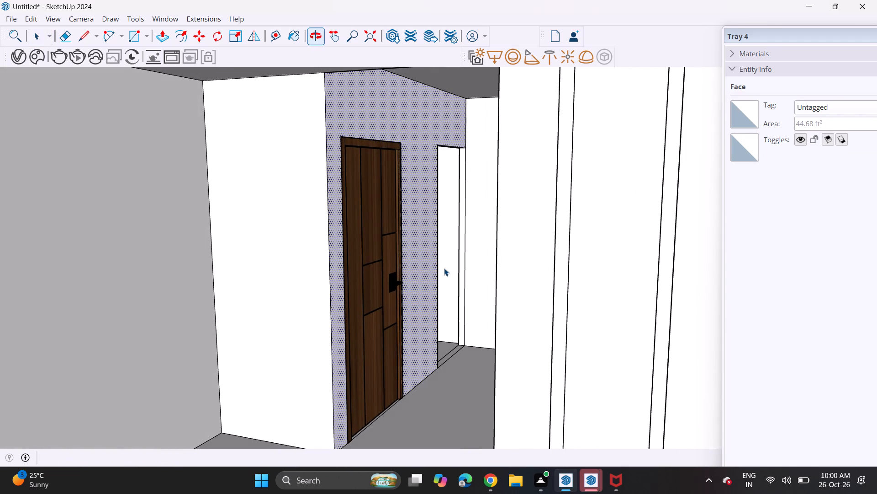
left_click(379, 293)
key("m")
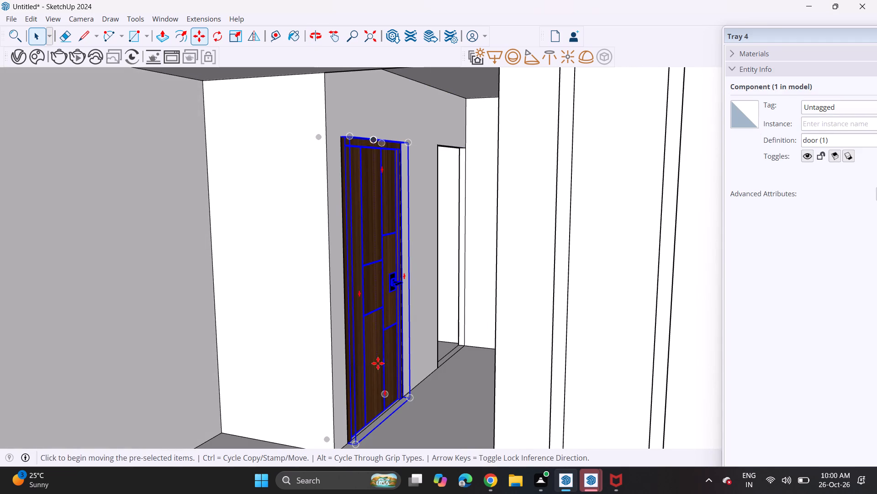
left_click(350, 444)
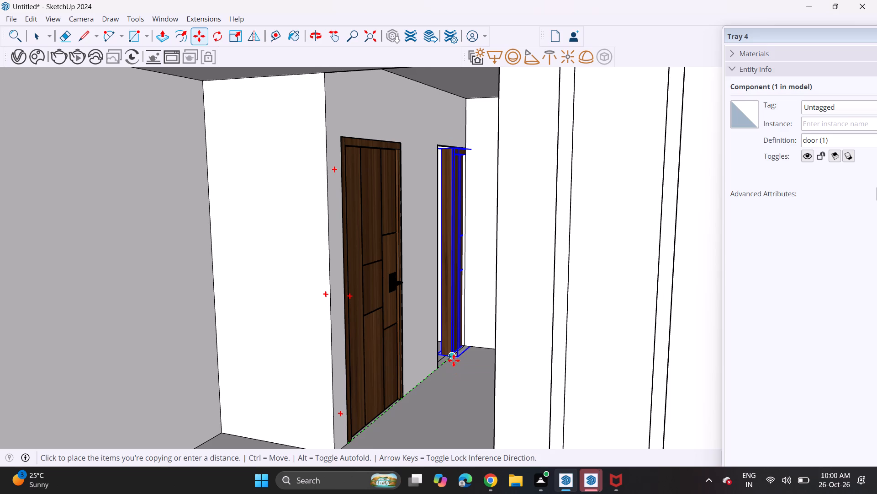
left_click(454, 360)
key("space")
left_click(465, 301)
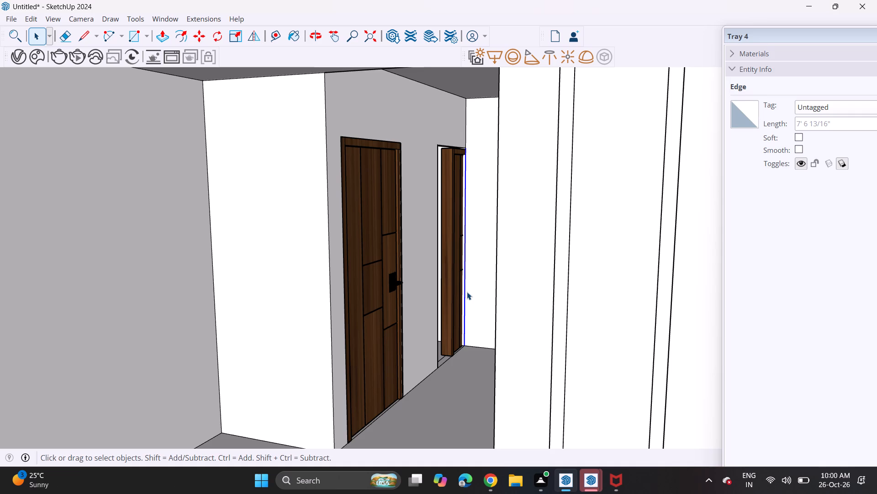
Push/Pull the side face of the farther opening until it meets the edge of the copied door.
scroll(455, 290, "up", 3)
scroll(427, 262, "up", 4)
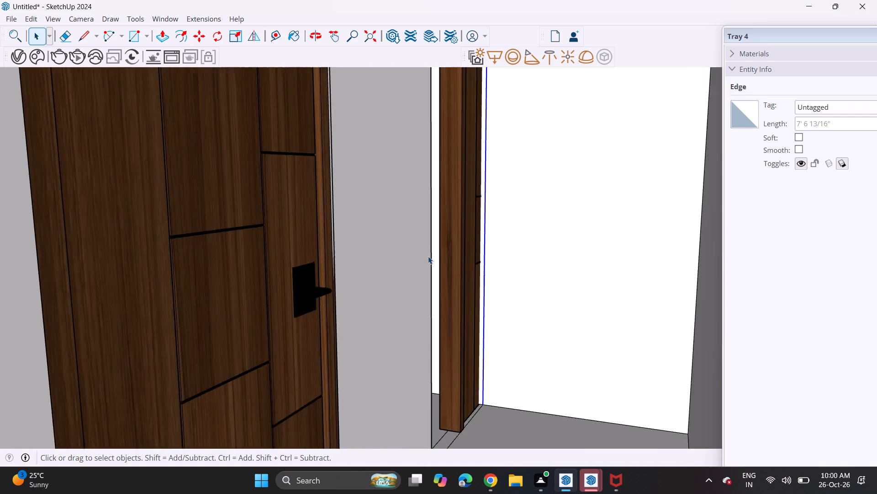
scroll(431, 253, "up", 9)
middle_click_drag(464, 263, 205, 291)
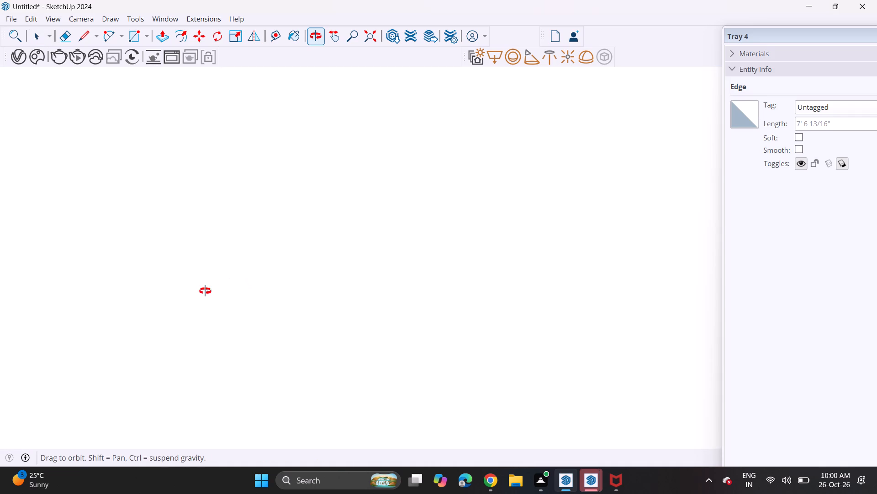
middle_click_drag(205, 291, 340, 272)
scroll(340, 272, "up", 4)
middle_click_drag(333, 267, 276, 300)
scroll(276, 300, "up", 1)
scroll(273, 298, "down", 1)
middle_click_drag(274, 303, 406, 256)
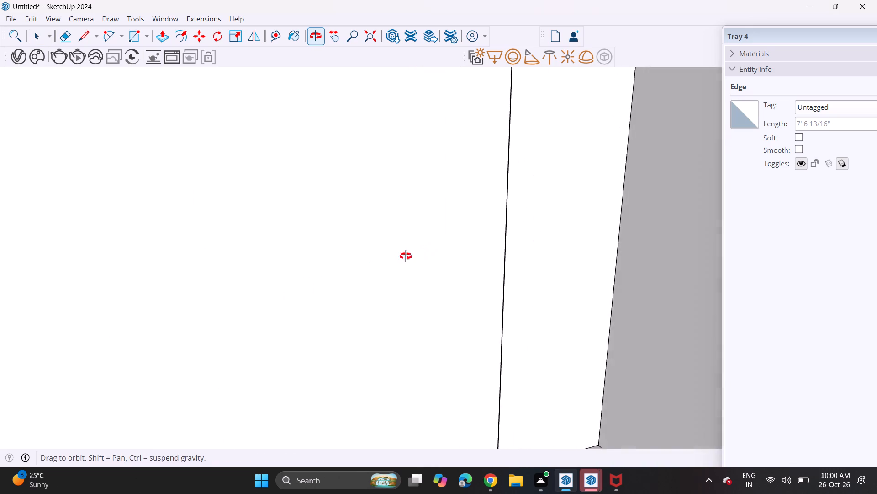
middle_click_drag(406, 256, 353, 271)
middle_click_drag(522, 261, 402, 270, "shift")
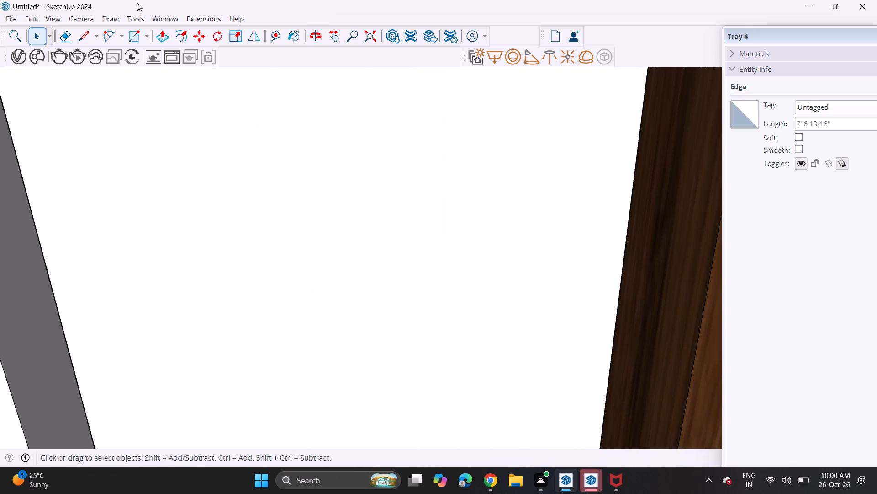
left_click(162, 32)
left_click(45, 356)
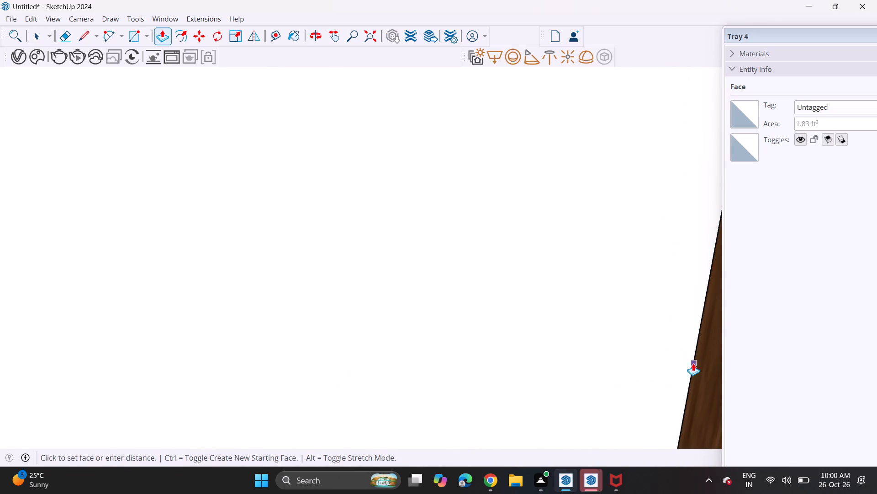
left_click(693, 363)
Shift the copied door slightly along the red axis within the farther opening.
scroll(559, 363, "up", 1)
middle_click_drag(576, 340, 677, 283)
scroll(625, 276, "down", 6)
scroll(615, 300, "up", 1)
middle_click_drag(597, 323, 771, 286)
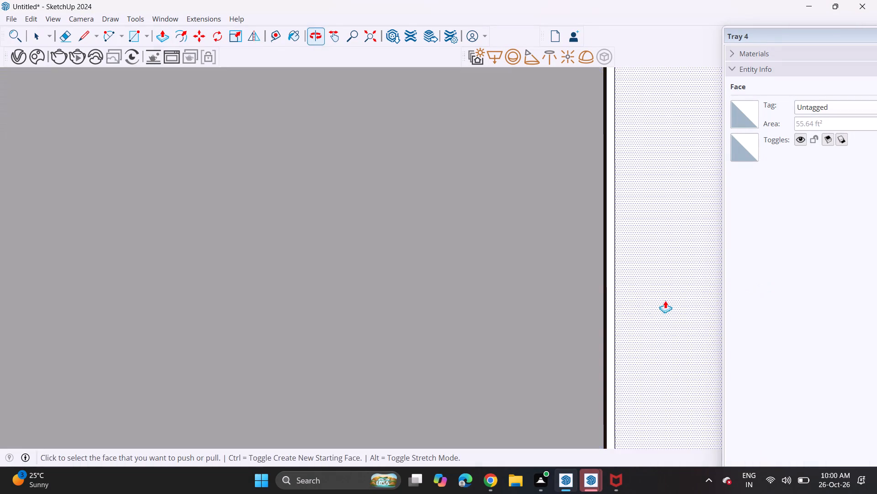
middle_click_drag(618, 306, 430, 377)
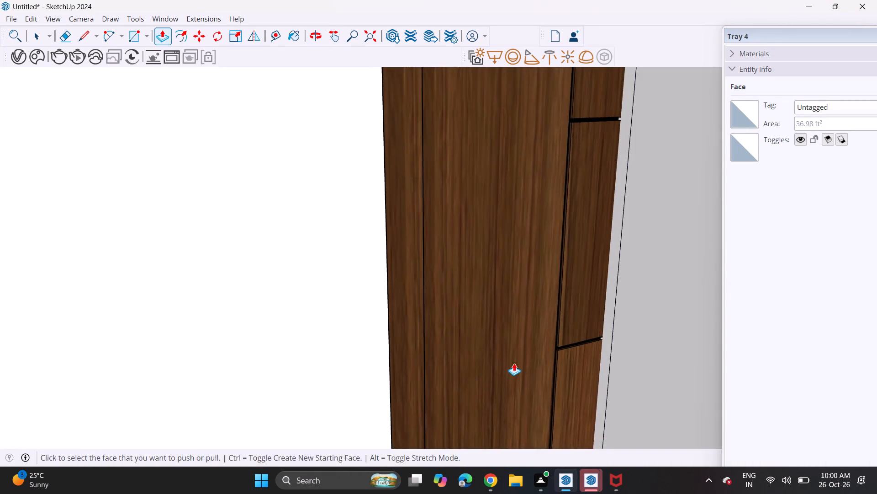
middle_click_drag(514, 363, 474, 255, "shift")
scroll(453, 295, "down", 2)
middle_click_drag(471, 310, 437, 247)
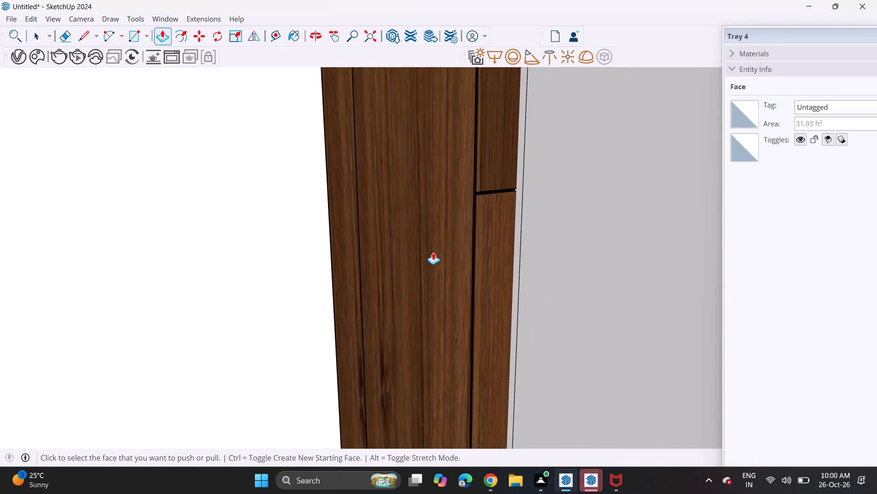
middle_click_drag(433, 266, 475, 291)
scroll(475, 295, "down", 4)
key("space")
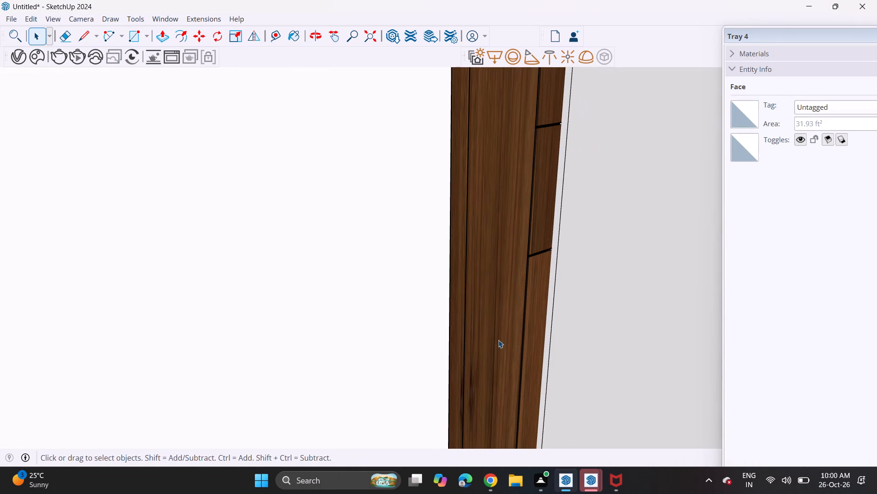
left_click(498, 340)
key("m")
left_click(498, 360)
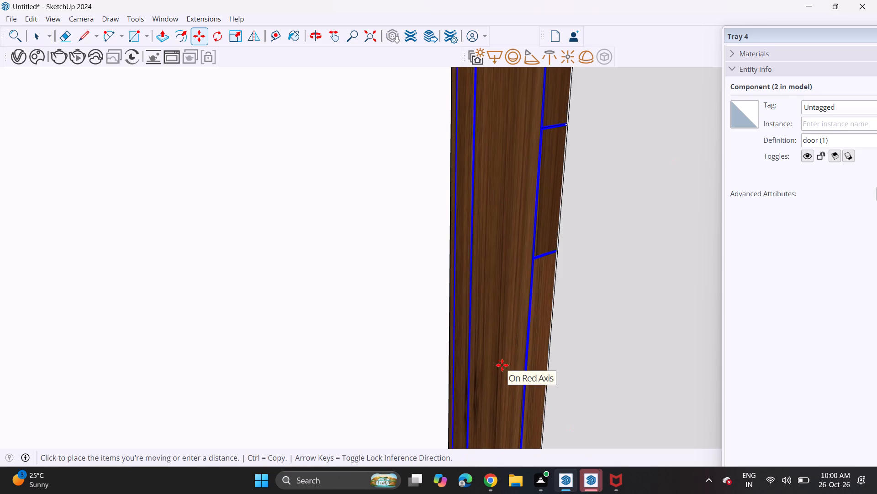
left_click(504, 366)
key("space")
left_click(586, 332)
Examine how both wooden doors sit in their openings and how the surrounding interior walls look.
middle_click_drag(538, 329, 601, 266)
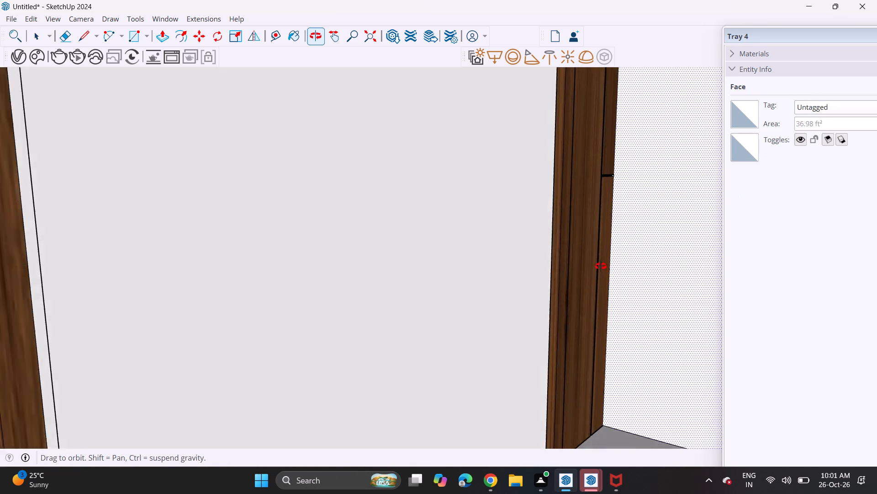
middle_click_drag(601, 266, 602, 265)
scroll(581, 259, "down", 1)
scroll(581, 263, "up", 1)
scroll(580, 271, "down", 5)
scroll(576, 285, "up", 1)
scroll(575, 285, "down", 1)
scroll(575, 285, "up", 2)
scroll(575, 286, "down", 2)
scroll(539, 282, "down", 3)
scroll(539, 289, "up", 1)
scroll(540, 291, "down", 8)
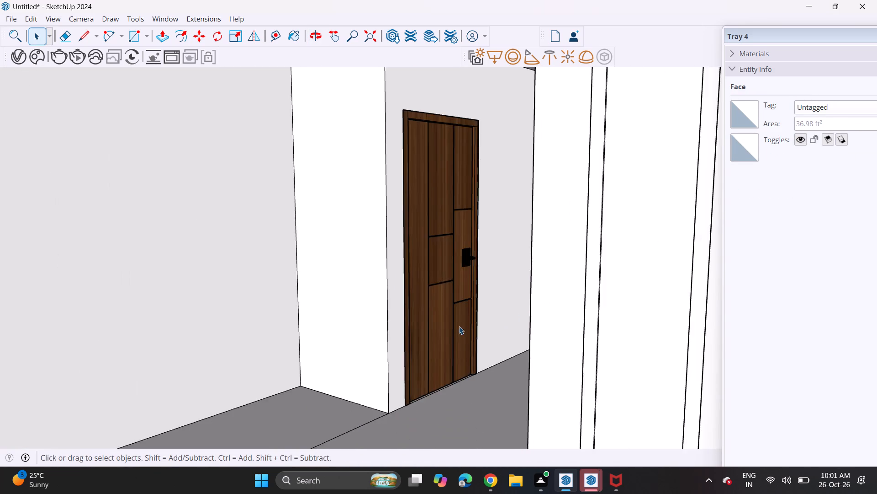
middle_click_drag(473, 318, 531, 305)
middle_click_drag(534, 305, 385, 320, "shift")
middle_click_drag(431, 320, 456, 316)
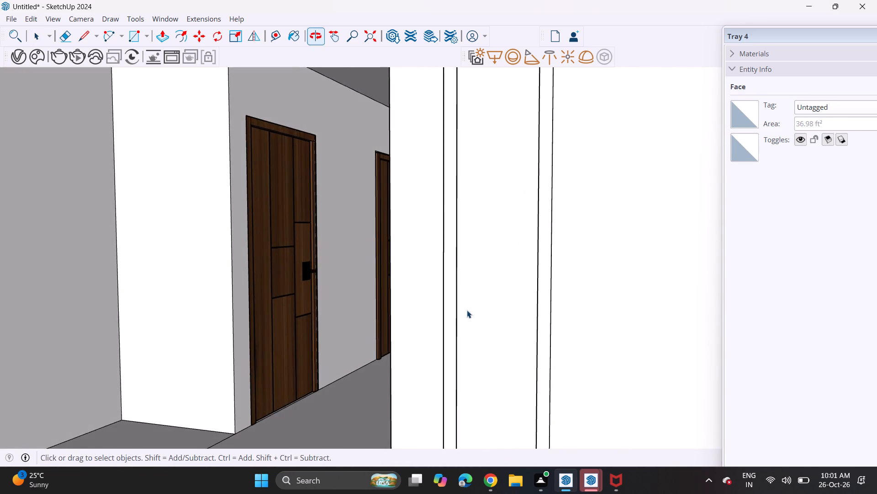
scroll(467, 310, "down", 5)
middle_click_drag(474, 338, 380, 334)
middle_click_drag(359, 324, 405, 329)
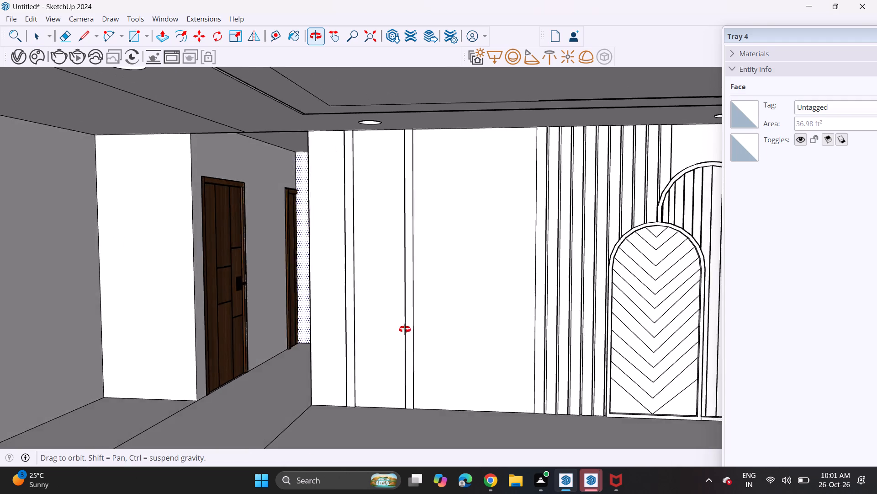
middle_click_drag(405, 329, 234, 316)
middle_click_drag(646, 222, 457, 247)
Push/Pull the outer wall strip beside the protruding door outward past the door, and repeat the pull on the strip at its other side.
scroll(438, 242, "down", 11)
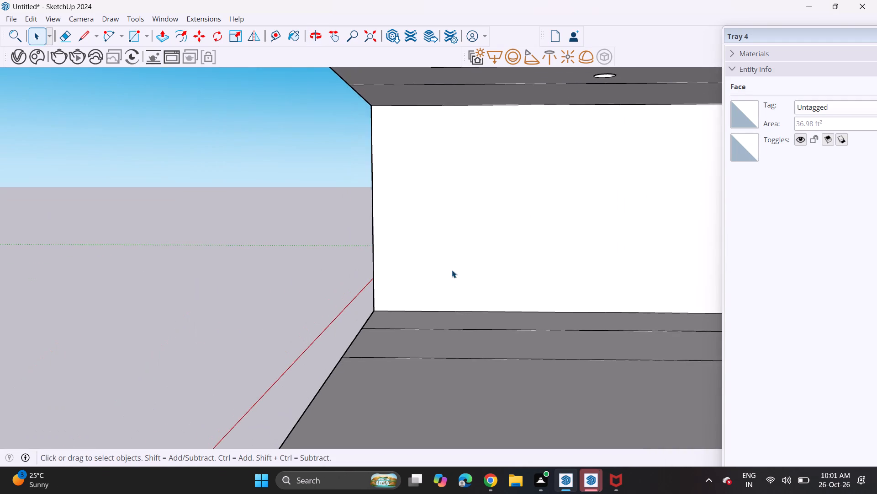
scroll(452, 270, "down", 4)
scroll(443, 270, "up", 1)
scroll(444, 272, "down", 20)
scroll(444, 272, "down", 13)
scroll(460, 303, "up", 1)
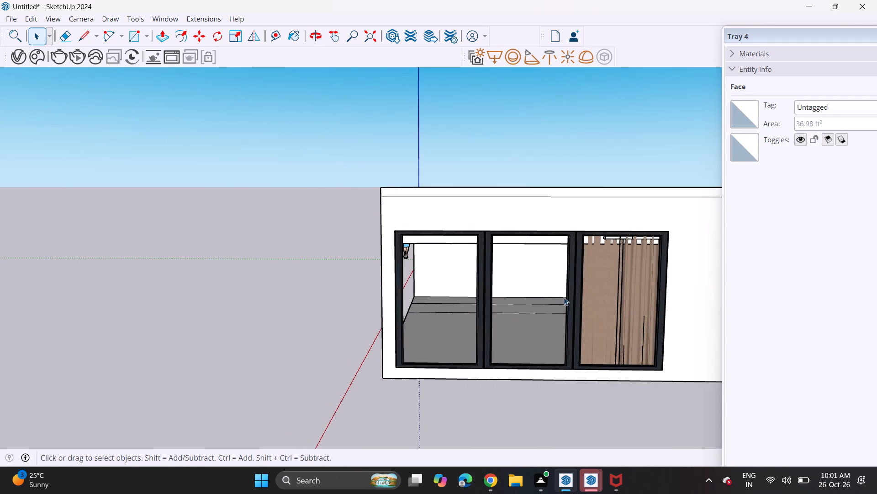
middle_click_drag(589, 292, 334, 296, "shift")
middle_click_drag(633, 263, 414, 301)
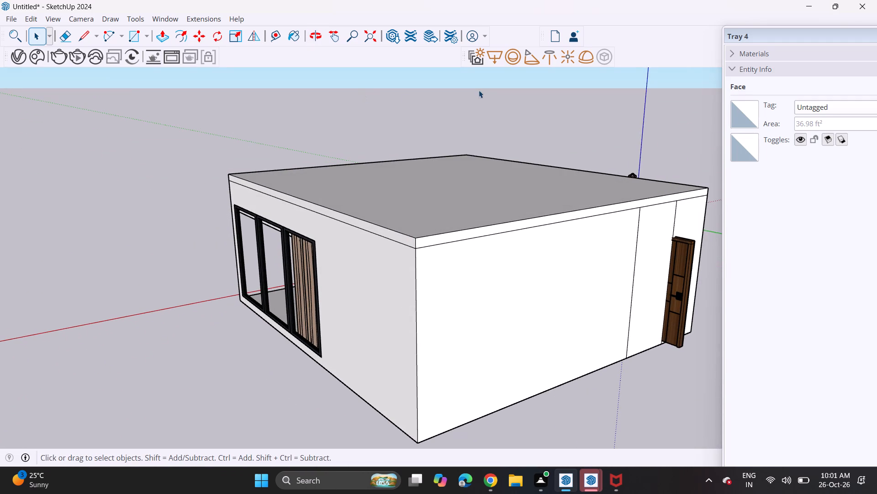
left_click(161, 38)
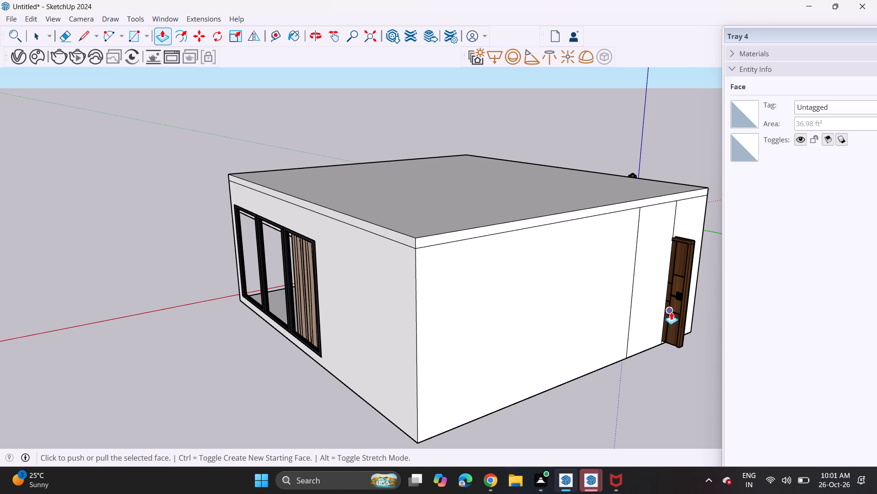
key("Escape")
left_click(646, 308)
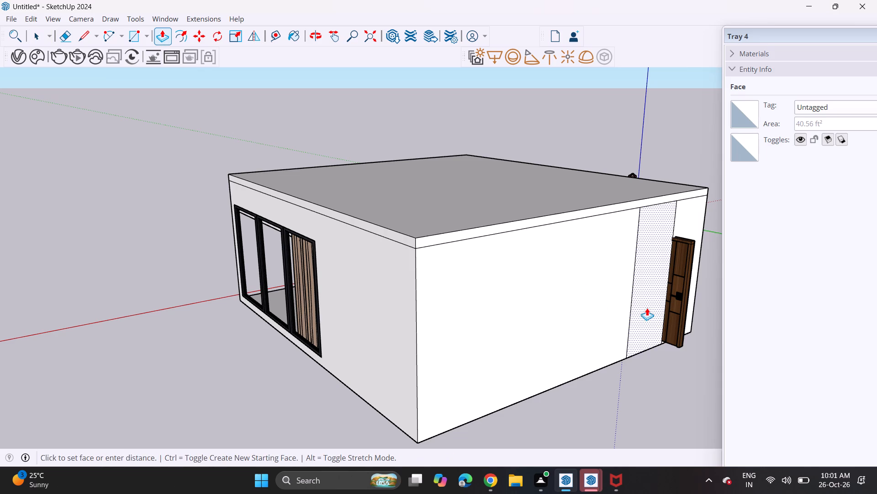
left_click(676, 328)
scroll(701, 320, "up", 1)
middle_click_drag(697, 322, 407, 356, "shift")
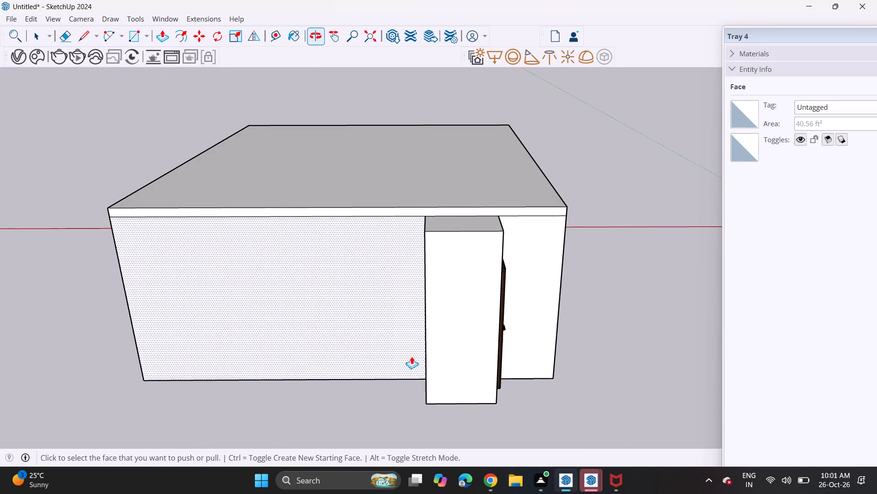
double_click(540, 301)
Push/Pull the corridor's end wall back from inside until it clears the farther door.
middle_click_drag(193, 281, 660, 226)
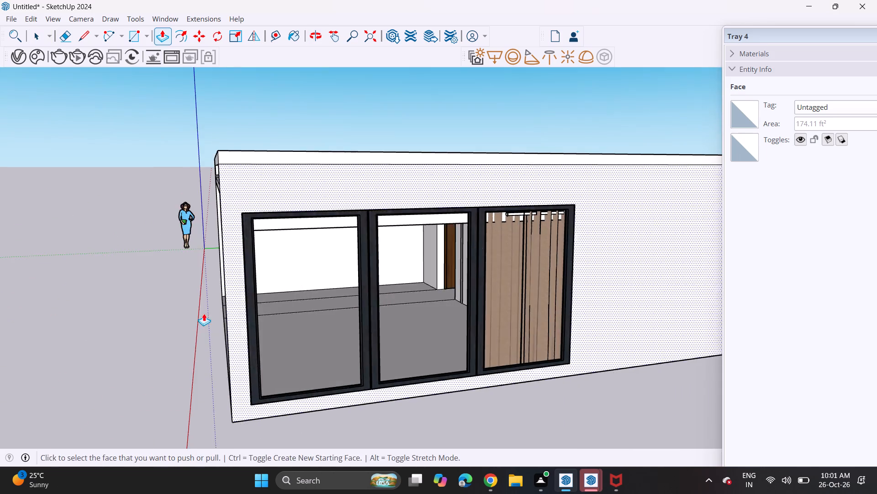
middle_click_drag(206, 313, 445, 291)
scroll(242, 277, "up", 1)
scroll(245, 272, "down", 1)
scroll(248, 270, "up", 11)
middle_click_drag(352, 267, 393, 291)
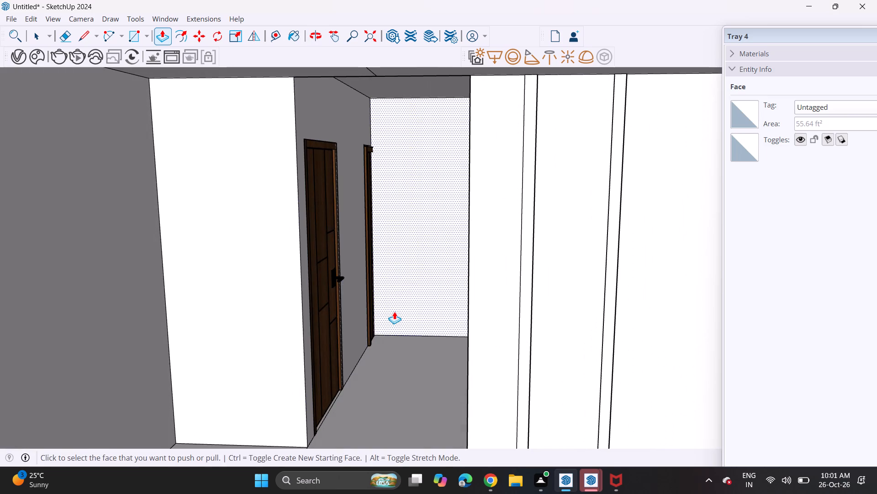
left_click(394, 311)
left_click(407, 290)
left_click(409, 310)
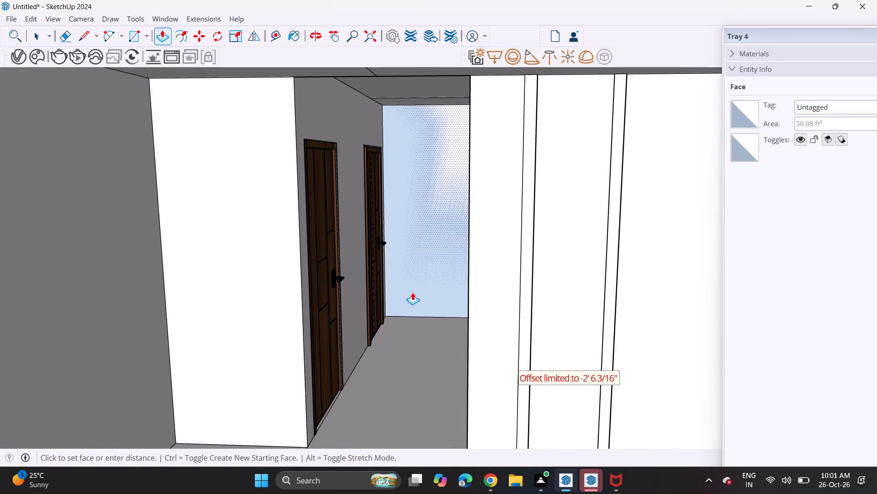
left_click(412, 295)
Examine the deepened corridor with both doors and the whole room from the inside.
middle_click_drag(412, 341, 380, 311)
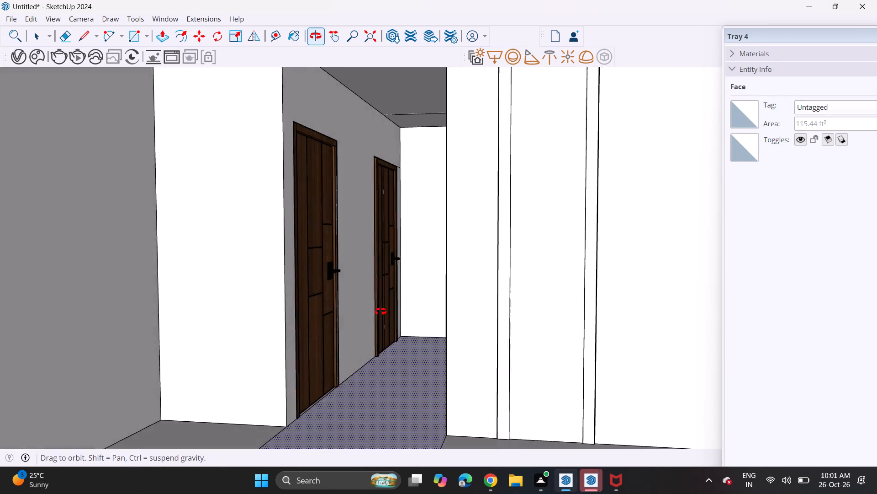
middle_click_drag(380, 311, 386, 306)
key("space")
left_click(391, 392)
scroll(387, 388, "down", 4)
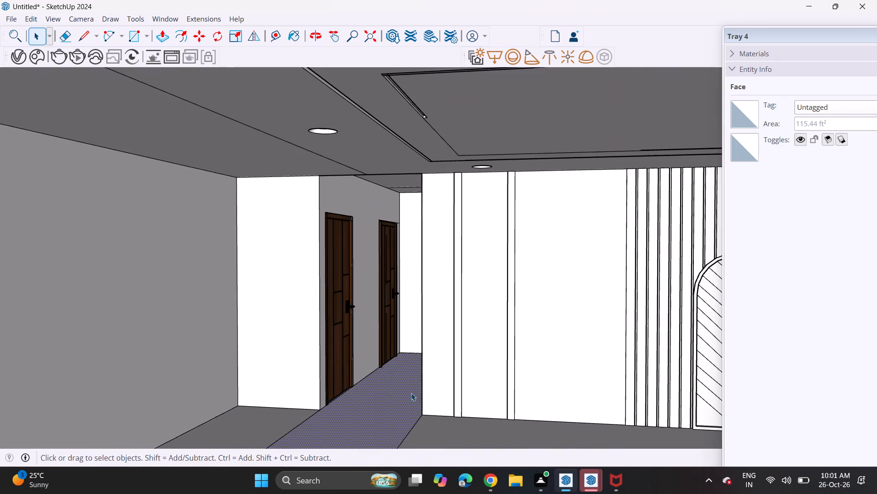
middle_click_drag(419, 383, 259, 344, "shift")
middle_click_drag(270, 347, 301, 348)
scroll(306, 354, "down", 4)
middle_click_drag(330, 391, 342, 349, "shift")
scroll(331, 388, "up", 1, "shift")
scroll(345, 349, "down", 2)
middle_click_drag(353, 352, 360, 352)
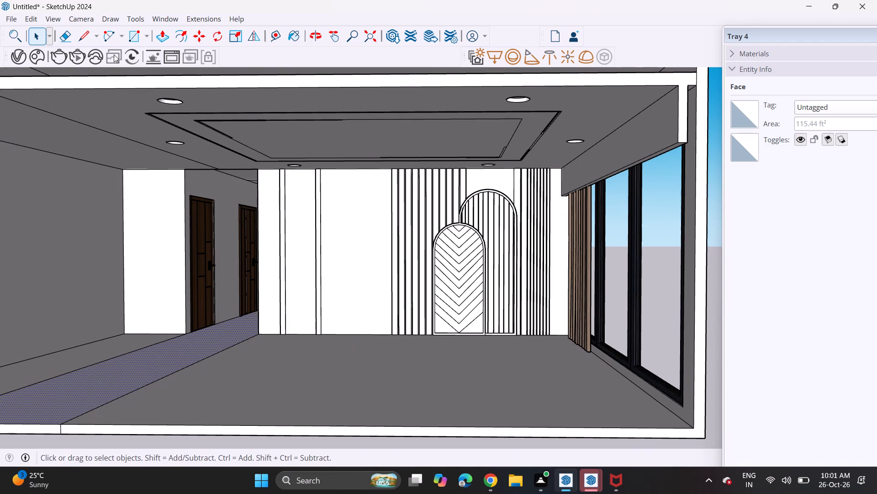
Draw a vertical line about 9' 4" long on the corridor wall between the two doors, from ceiling edge to floor.
left_click(83, 37)
scroll(211, 172, "up", 4)
scroll(232, 188, "down", 1)
scroll(232, 188, "up", 4)
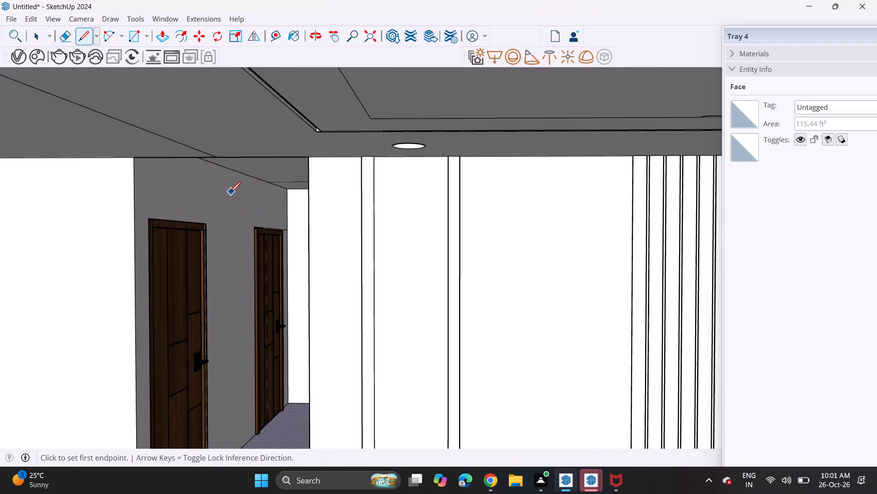
scroll(217, 187, "up", 6)
scroll(212, 177, "down", 1)
scroll(212, 176, "up", 3)
left_click(225, 149)
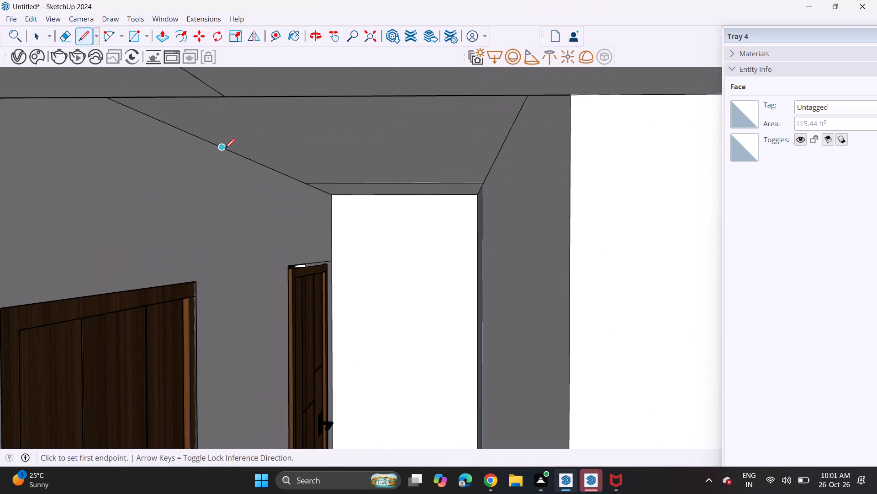
scroll(226, 324, "down", 6)
middle_click_drag(238, 365, 192, 162, "shift")
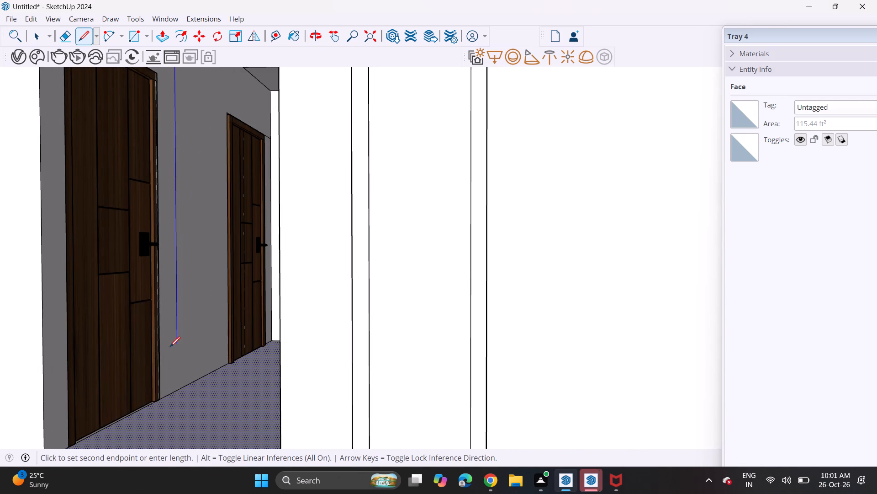
left_click(175, 391)
scroll(185, 337, "up", 8)
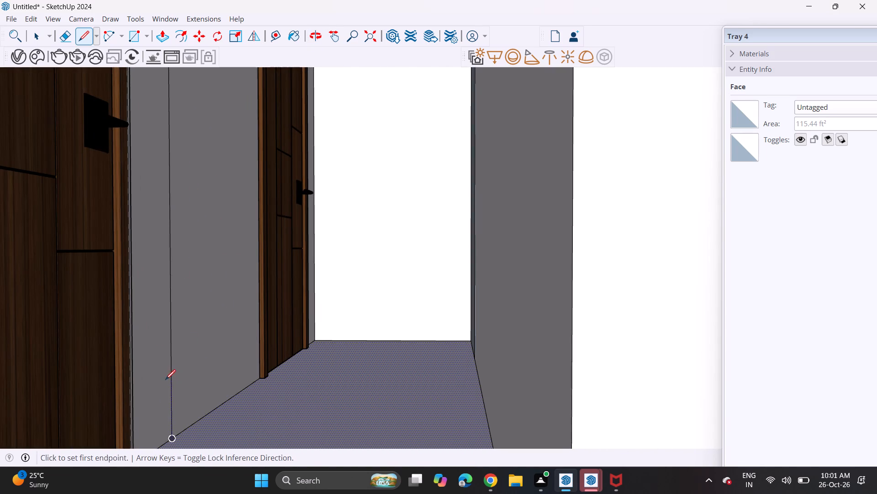
Copy the vertical line a very short distance along the wall toward the farther door to form a narrow pair.
key("space")
left_click(172, 397)
scroll(181, 424, "up", 4)
key("m")
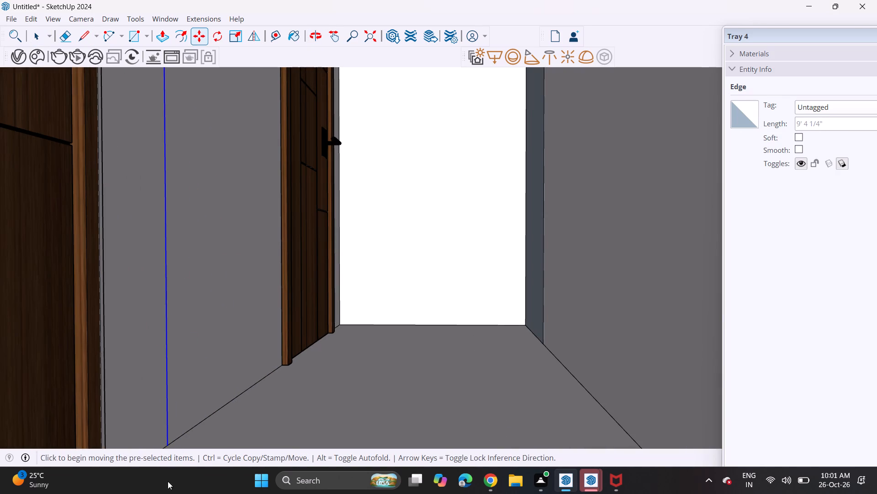
middle_click_drag(174, 430, 169, 374)
scroll(168, 393, "up", 6)
left_click(155, 382)
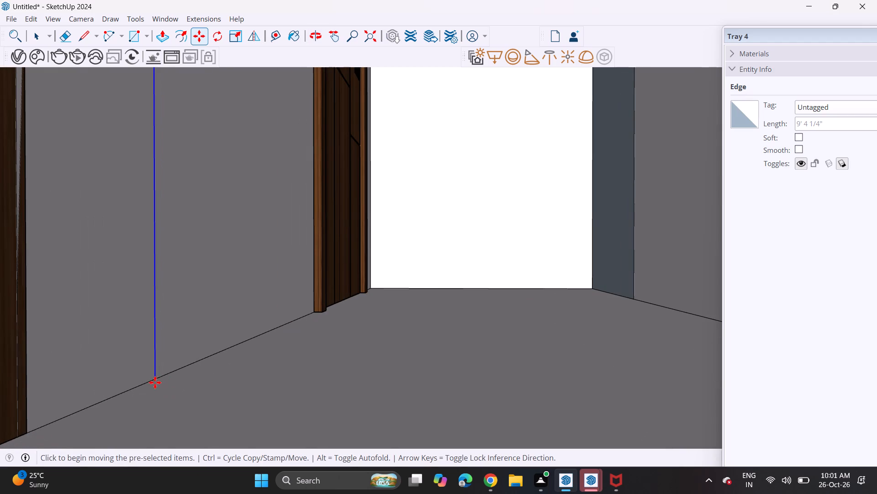
left_click(158, 382)
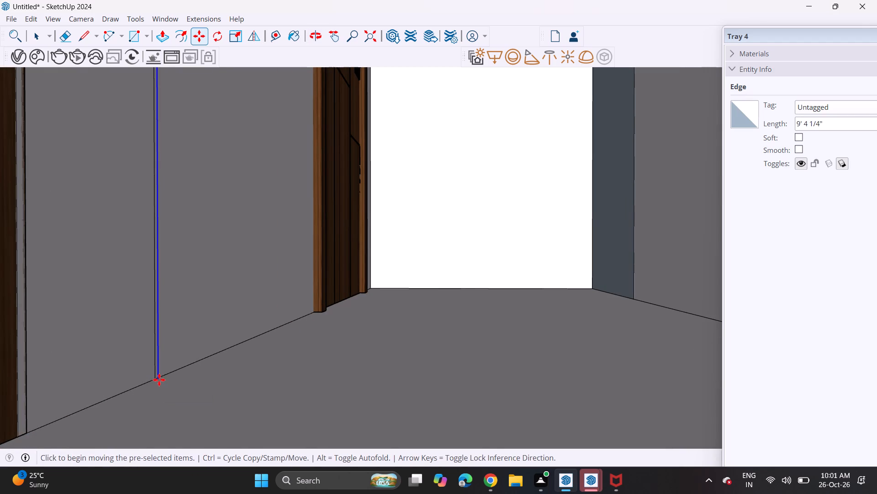
key("Escape")
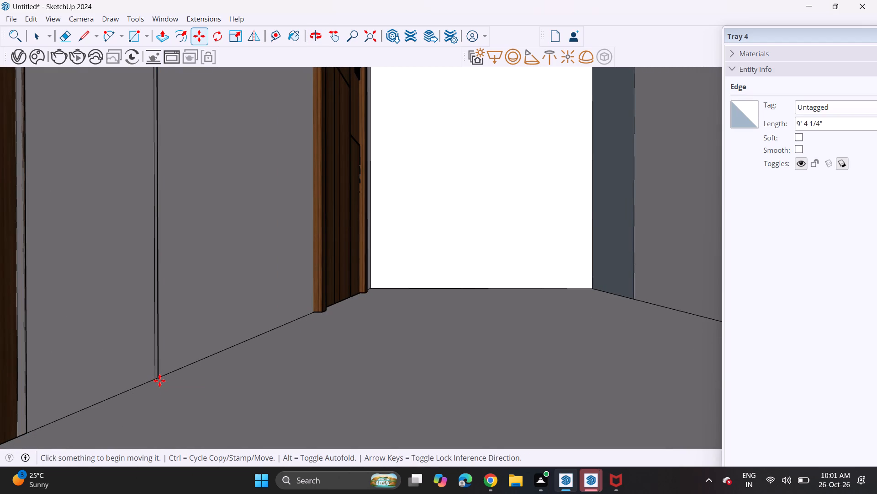
Copy the pair's second vertical line along the wall to just before the farther door's frame.
key("space")
left_click(158, 365)
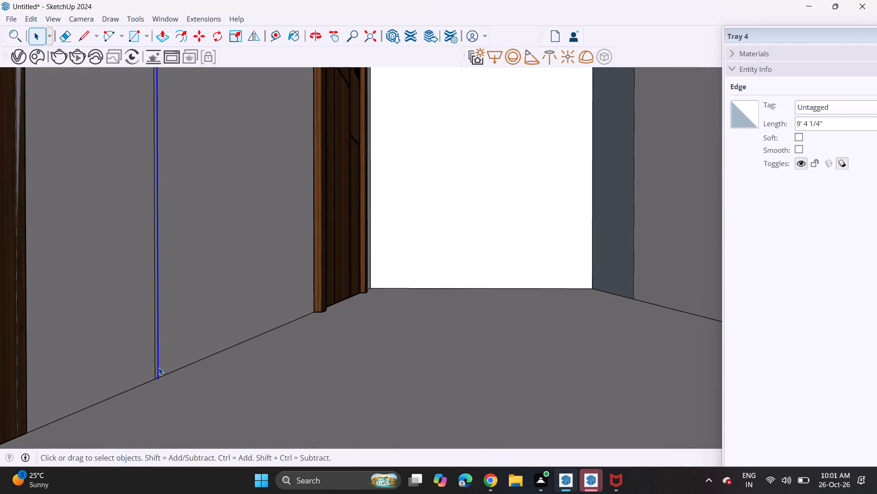
key("m")
left_click(158, 378)
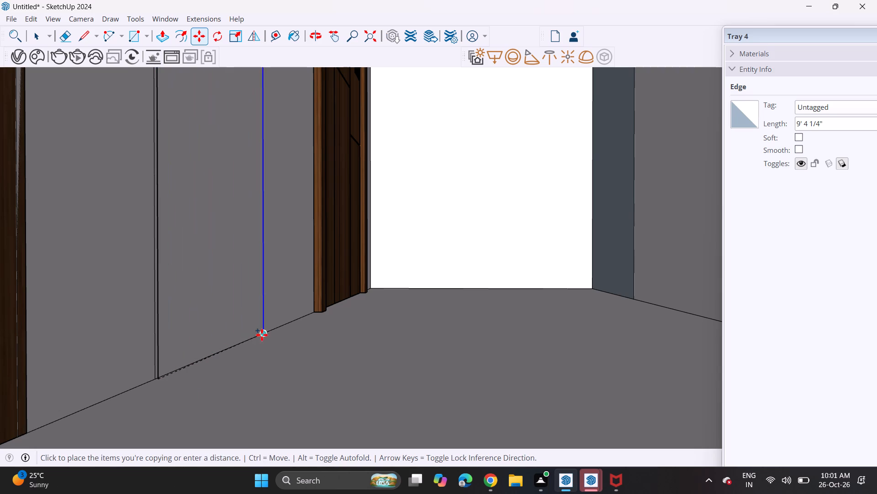
left_click(286, 325)
Copy the line near the farther door's frame a very short distance along the wall to form a second narrow pair.
scroll(291, 327, "up", 4)
scroll(291, 327, "down", 1)
scroll(291, 327, "up", 2)
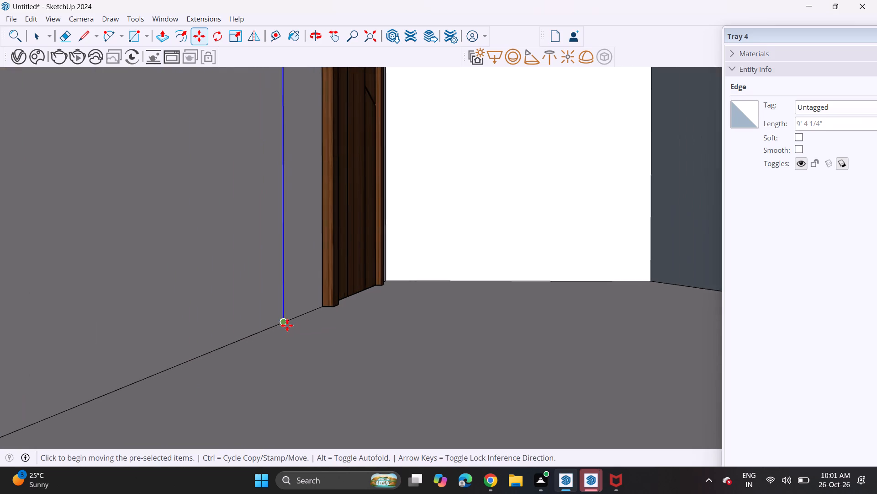
scroll(287, 325, "up", 2)
scroll(287, 325, "down", 1)
scroll(287, 325, "up", 10)
left_click(281, 320)
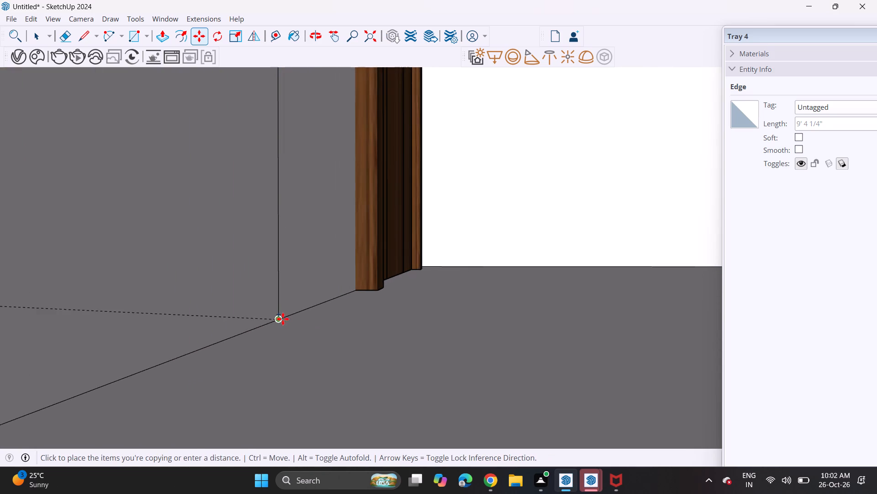
key("Escape")
key("space")
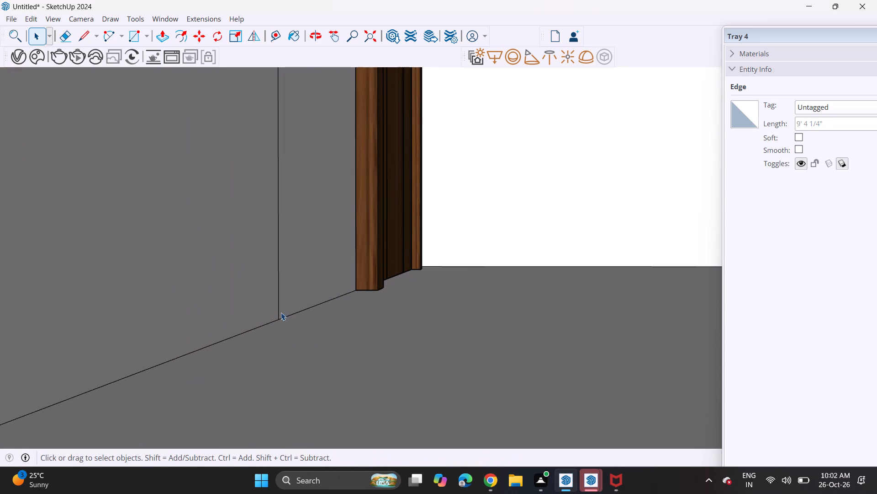
left_click(278, 310)
key("m")
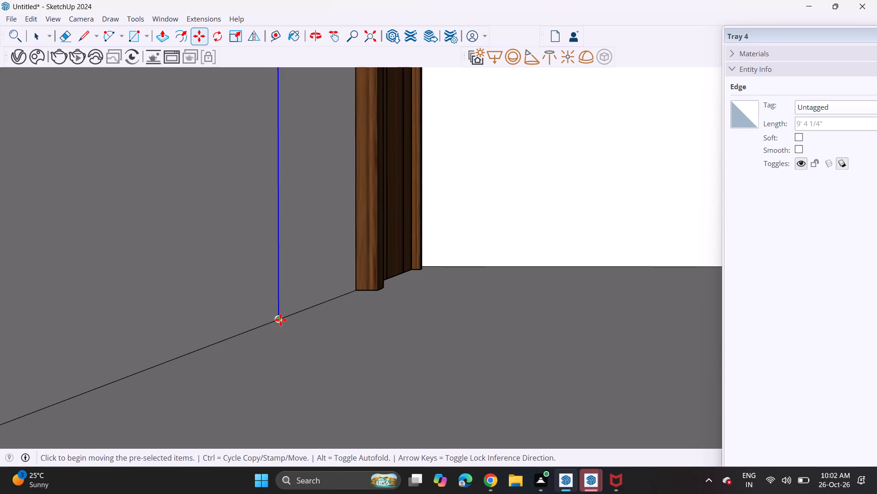
left_click(280, 320)
scroll(285, 317, "up", 5)
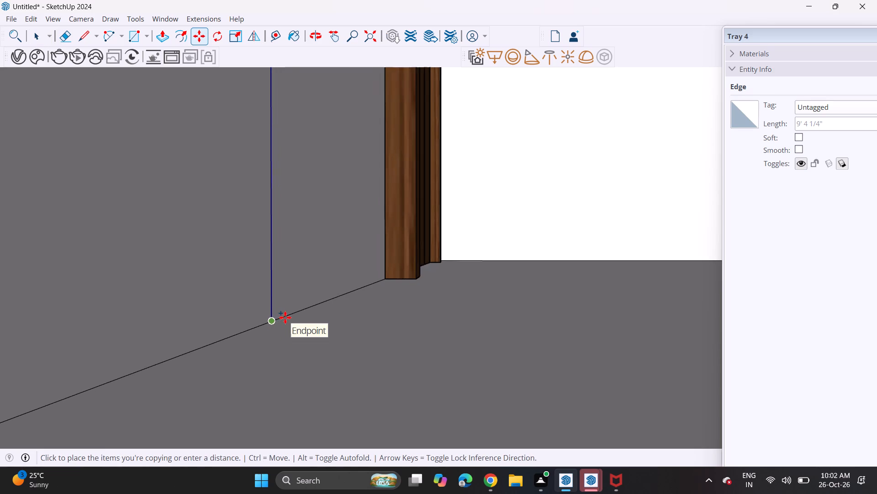
scroll(285, 317, "up", 8)
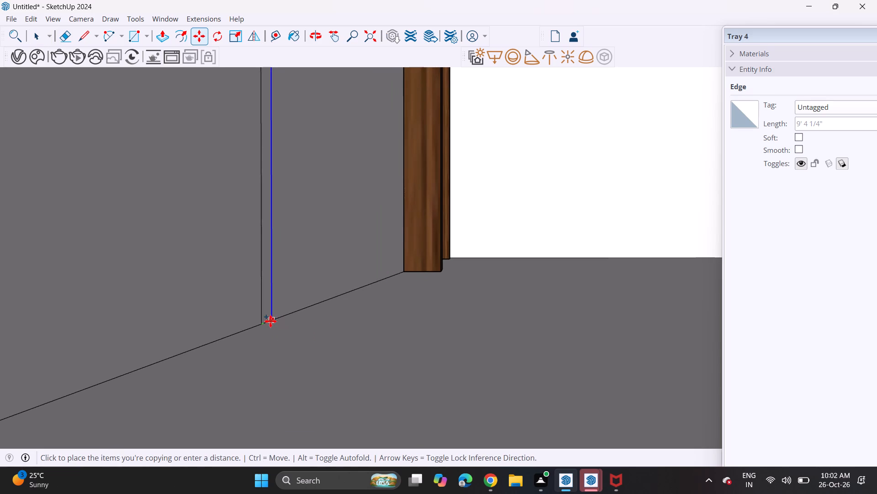
left_click(270, 321)
Examine the paired vertical lines between the doors and how the corridor wall looks from the room.
scroll(255, 298, "down", 7)
middle_click_drag(280, 298, 300, 297)
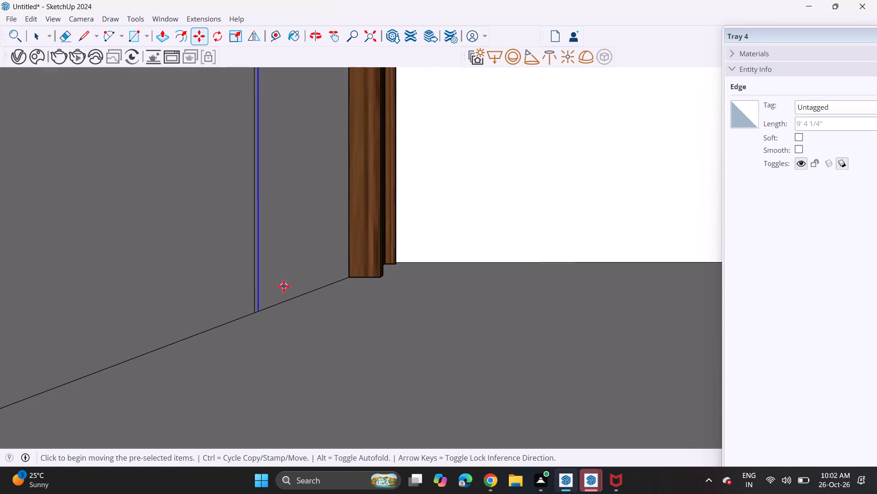
scroll(284, 286, "up", 1)
scroll(284, 286, "down", 20)
scroll(284, 286, "down", 9)
scroll(275, 292, "up", 1)
middle_click_drag(289, 261, 289, 265)
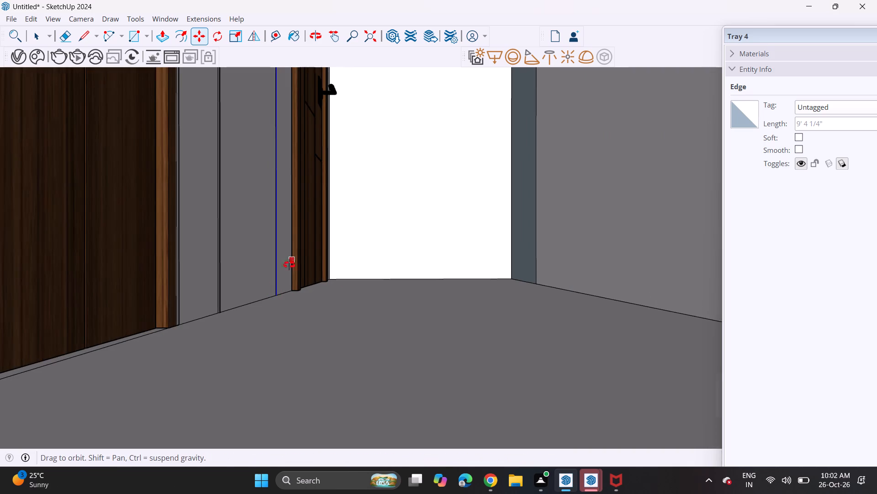
middle_click_drag(289, 265, 245, 310)
scroll(250, 296, "down", 12)
scroll(243, 323, "up", 1)
scroll(243, 324, "down", 3)
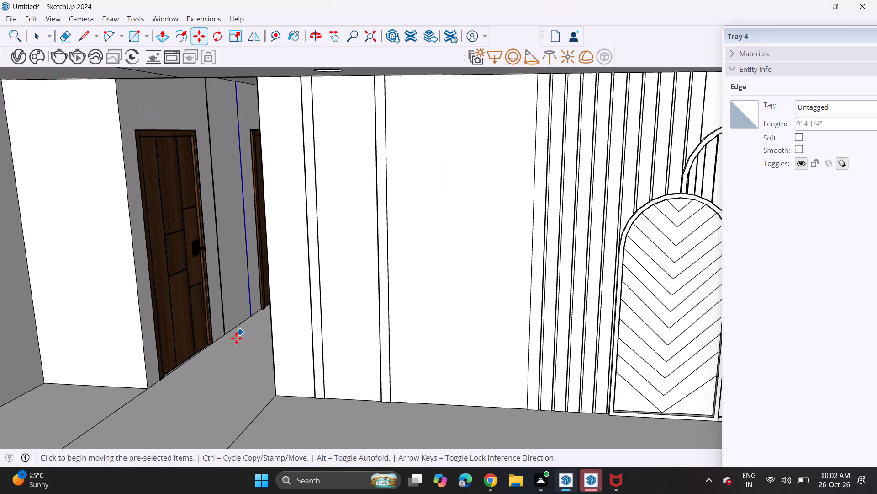
middle_click_drag(233, 342, 252, 315)
scroll(252, 315, "up", 1)
scroll(251, 318, "down", 7)
key("space")
left_click(227, 358)
middle_click_drag(233, 340, 251, 337)
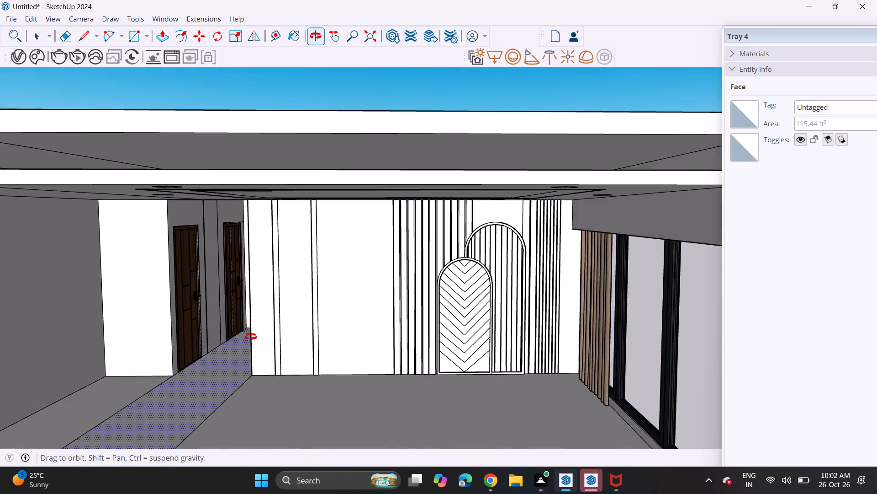
middle_click_drag(251, 337, 246, 315)
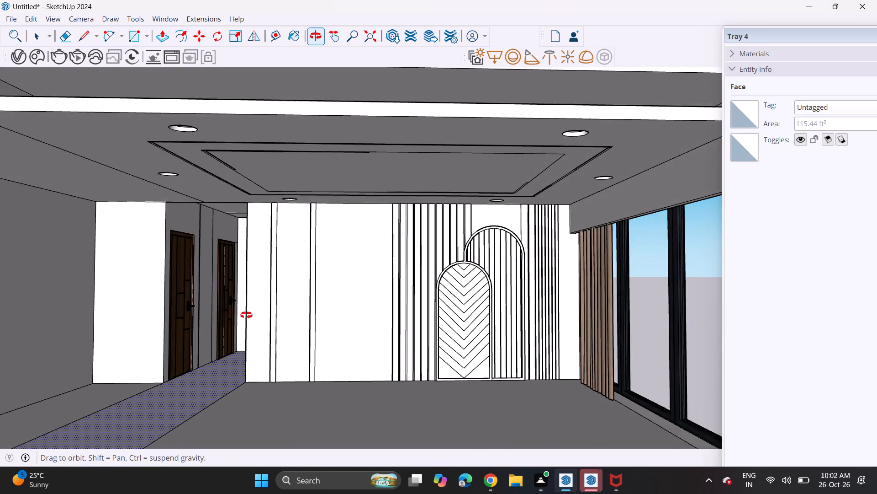
middle_click_drag(246, 315, 258, 302)
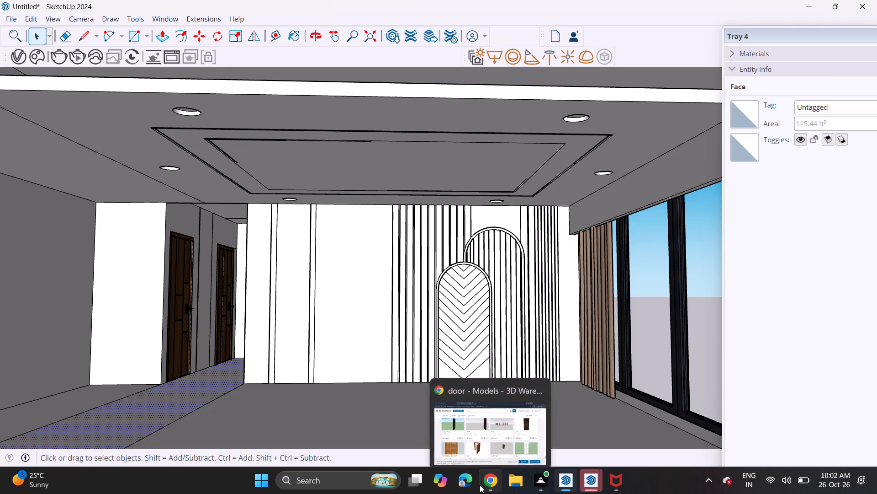
Switch to 3D Warehouse in Chrome and search the models for "round frame".
left_click(490, 478)
left_click(584, 65)
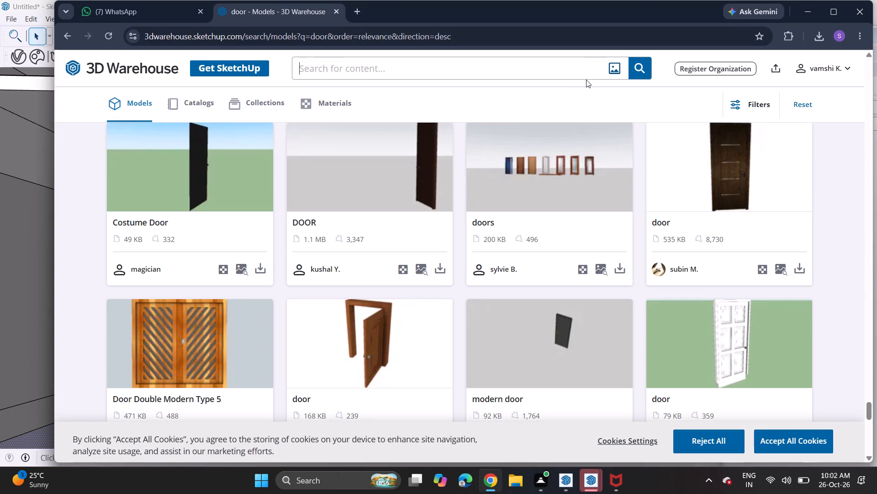
type("round frame")
key("Return")
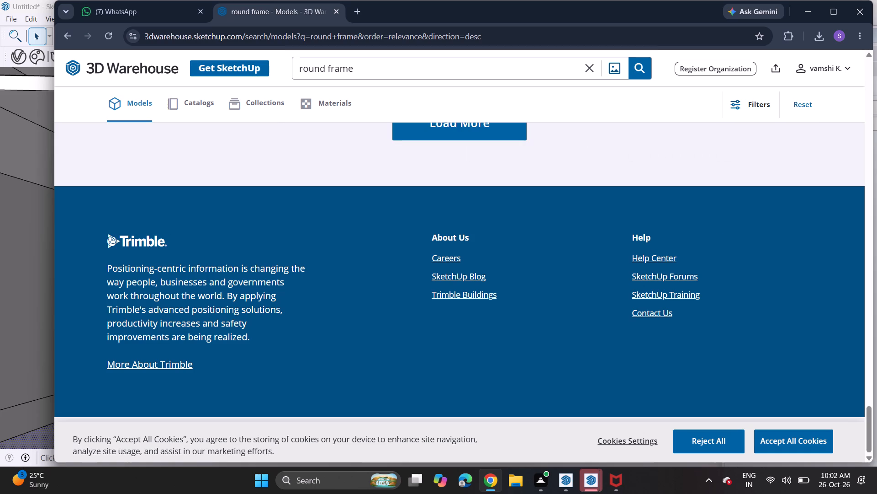
Look through the round frame results for a round wall piece that suits the corridor.
scroll(513, 250, "up", 1)
scroll(503, 247, "down", 1)
scroll(502, 247, "up", 16)
scroll(502, 247, "down", 2)
scroll(502, 247, "up", 2)
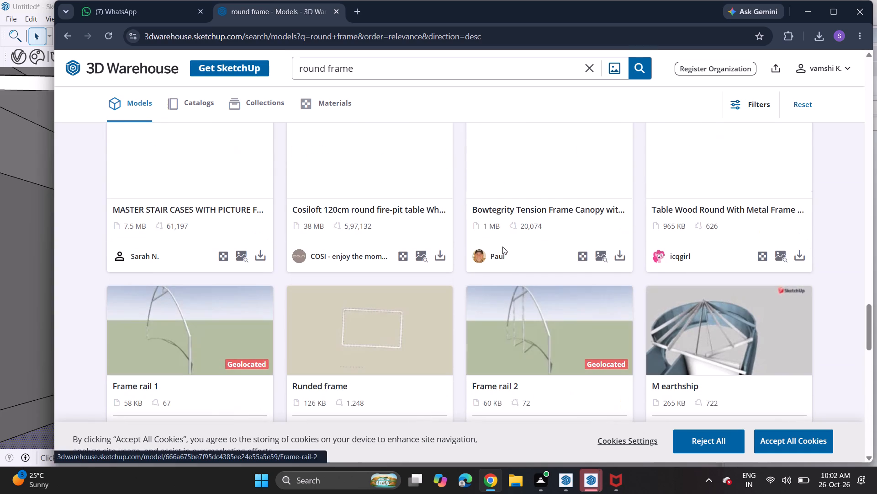
scroll(502, 247, "up", 15)
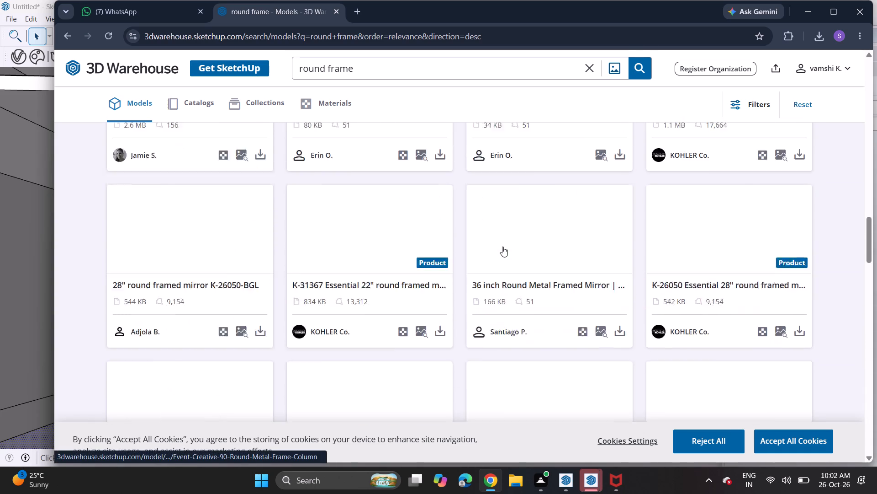
scroll(502, 247, "up", 3)
scroll(502, 247, "down", 1)
scroll(502, 247, "up", 10)
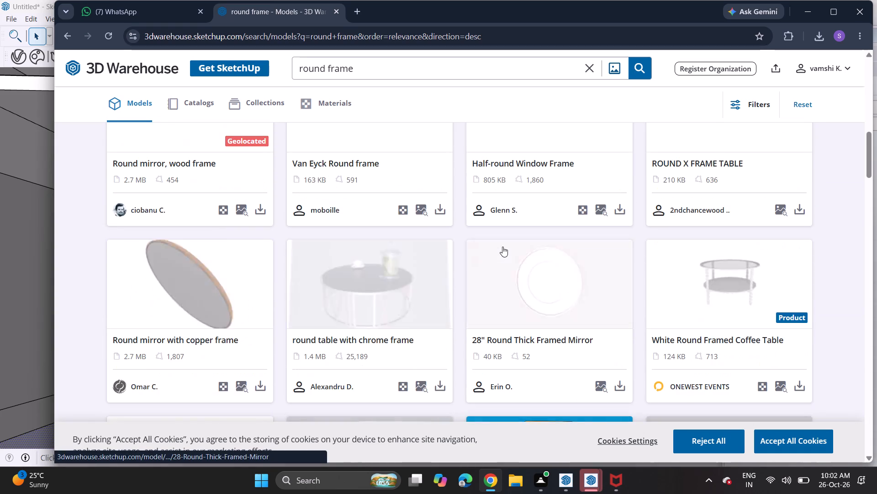
scroll(502, 247, "up", 7)
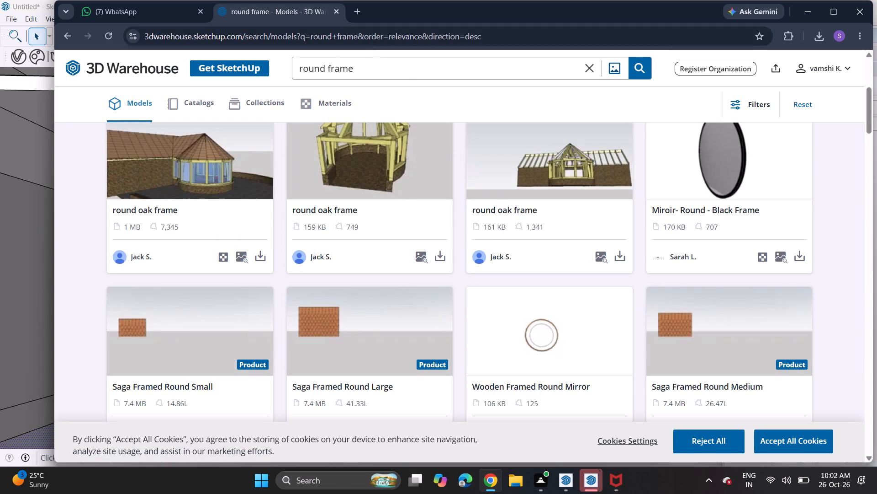
Refine the model search to "round photo frame" and look through the results.
left_click(324, 66)
key("space")
type("photo")
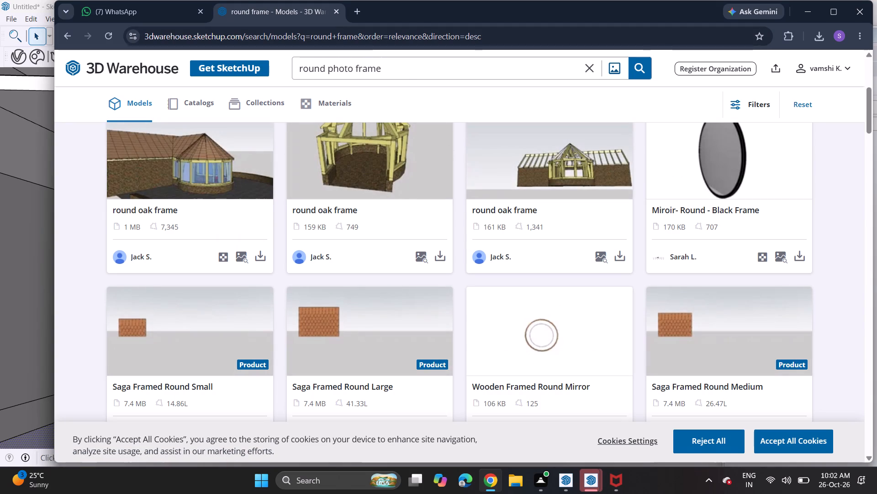
key("Return")
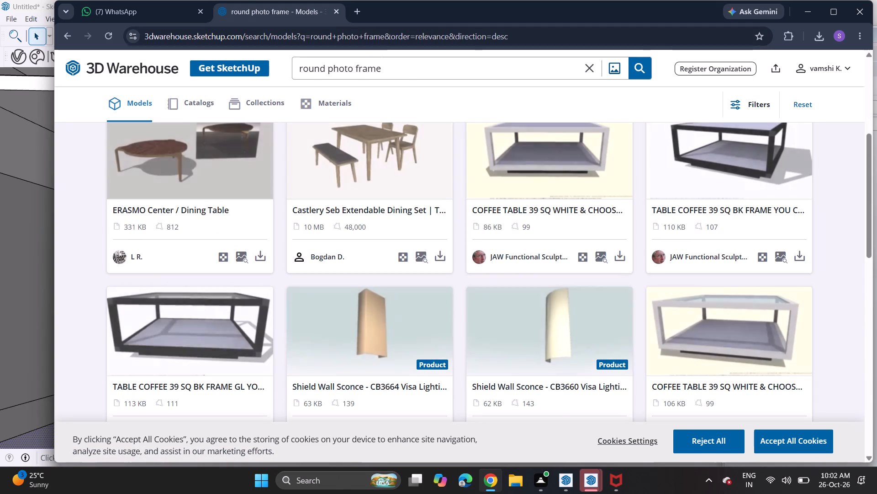
scroll(261, 183, "up", 8)
scroll(328, 237, "down", 6)
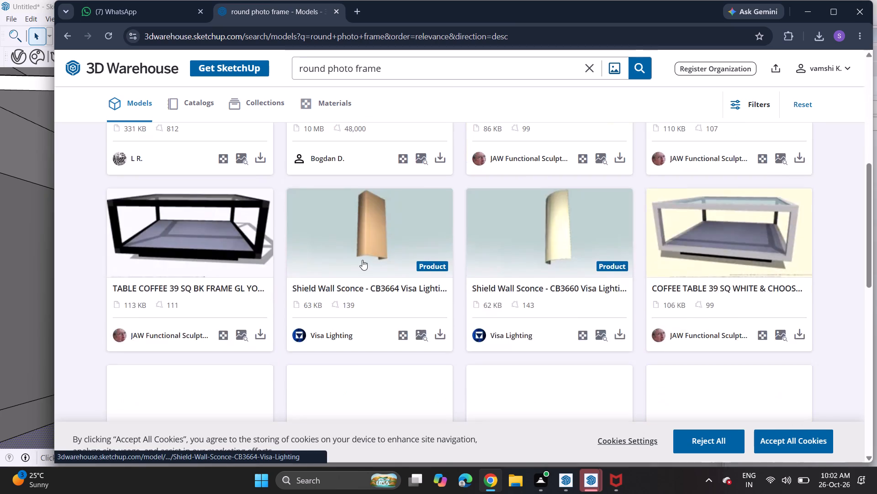
scroll(365, 259, "down", 10)
scroll(367, 258, "up", 6)
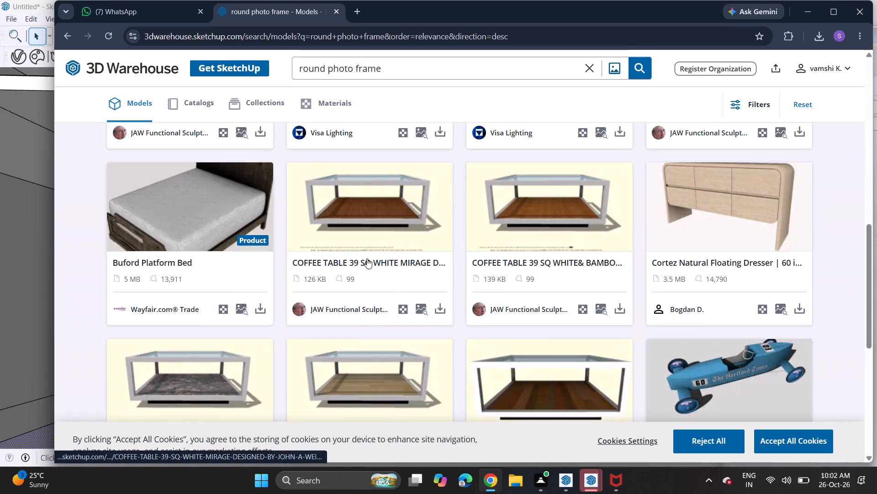
scroll(366, 259, "up", 13)
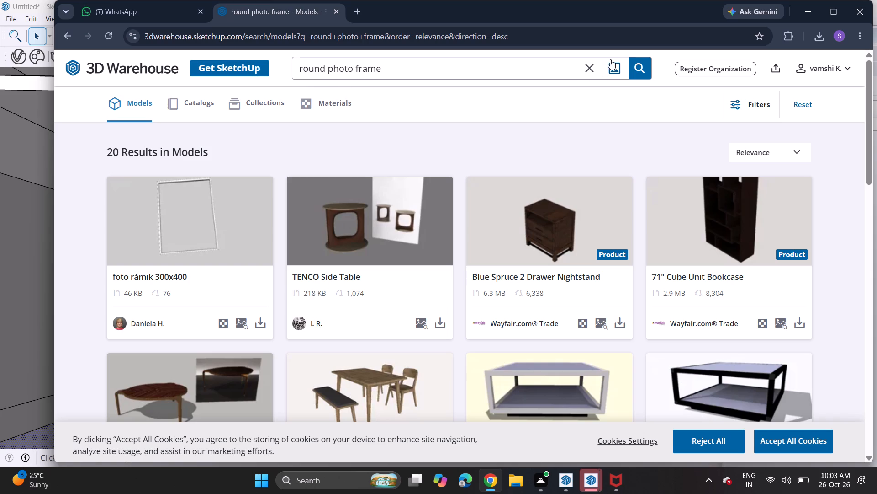
Search the models for "frame" and download the frAME model with two round hanging mirrors as a SketchUp file.
left_click(587, 67)
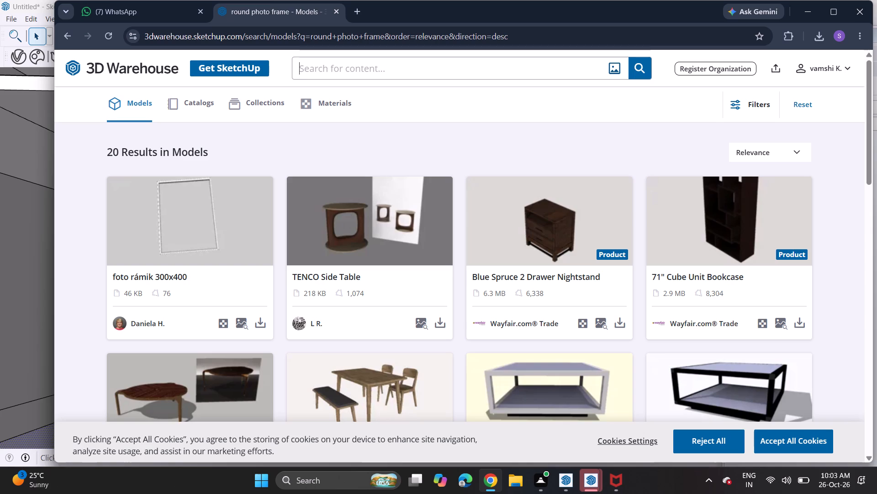
type("frame")
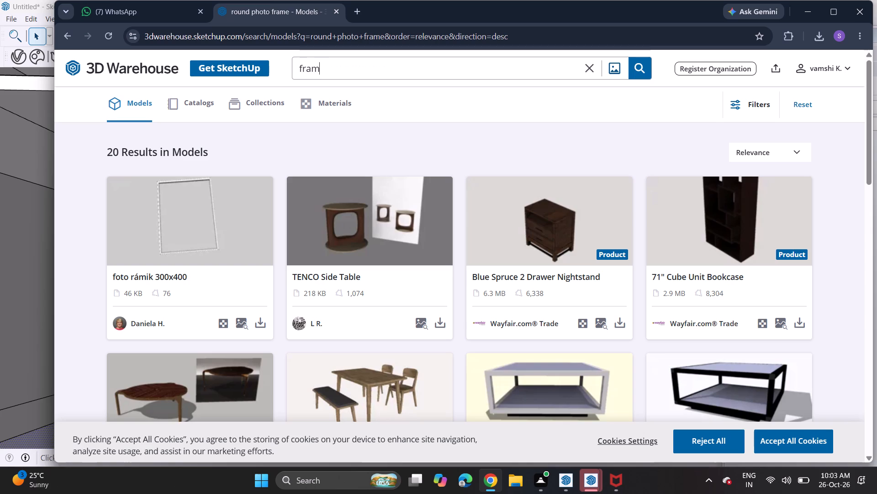
key("Return")
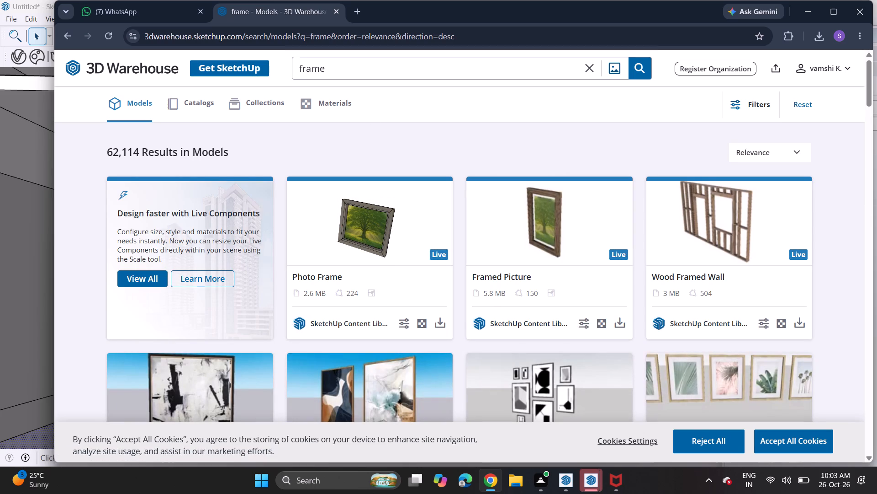
scroll(384, 231, "down", 7)
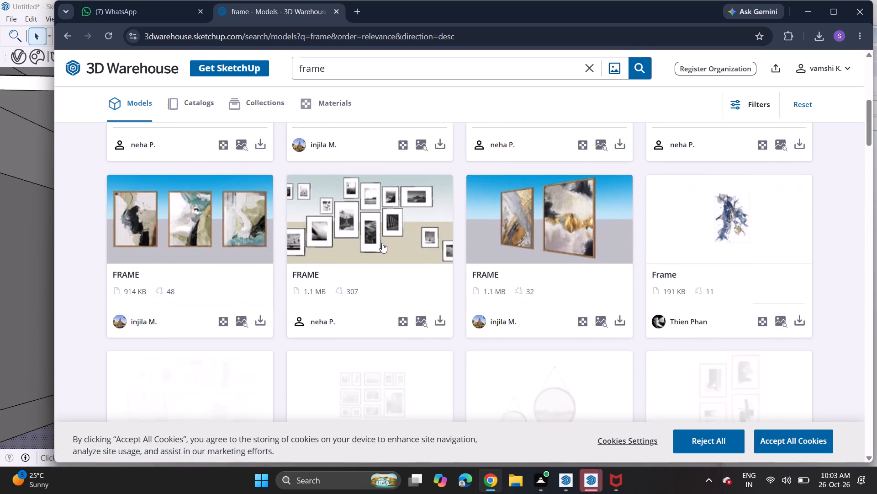
scroll(382, 243, "down", 1)
left_click(622, 390)
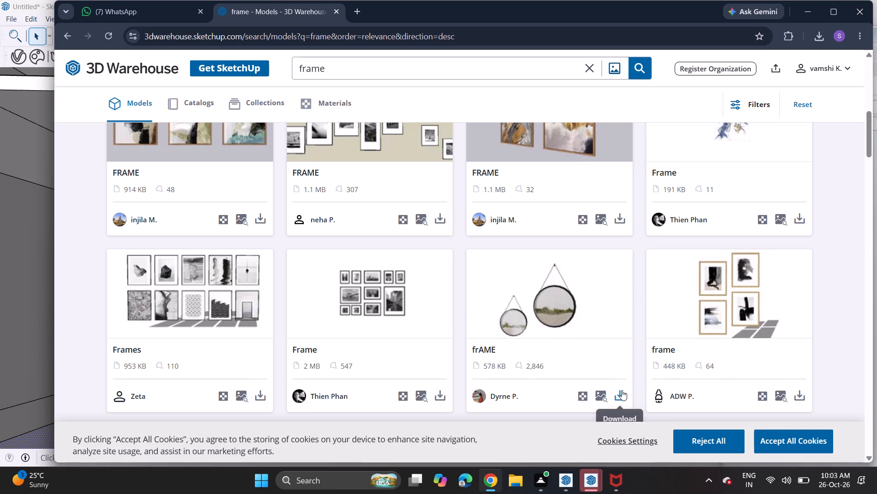
left_click(645, 302)
Browse the remaining frame results for other wall decoration, and clear the search text.
scroll(538, 316, "down", 4)
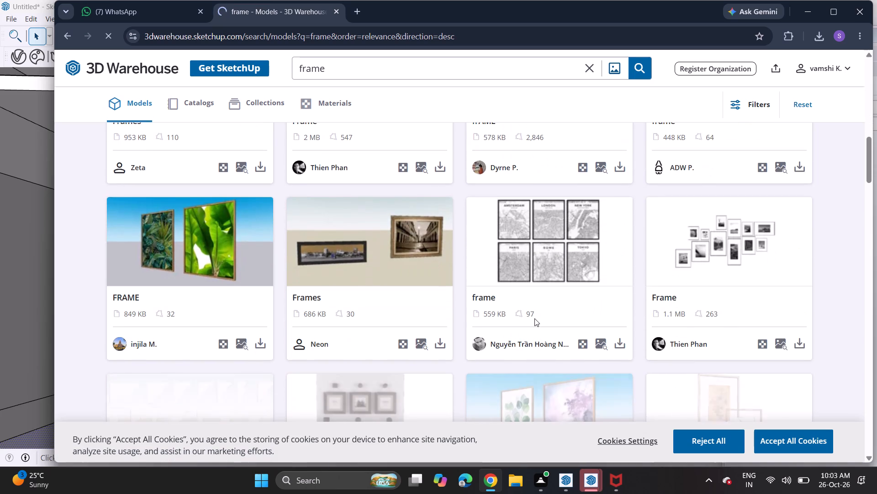
scroll(534, 318, "down", 5)
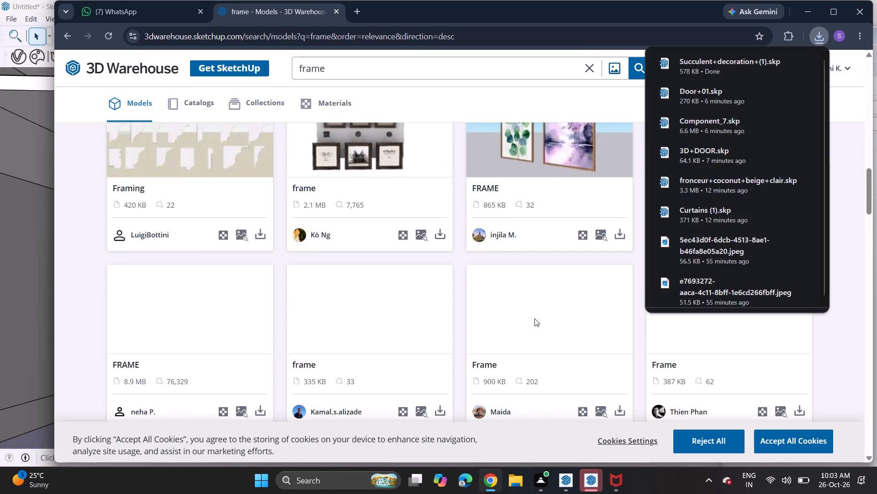
scroll(534, 318, "up", 1)
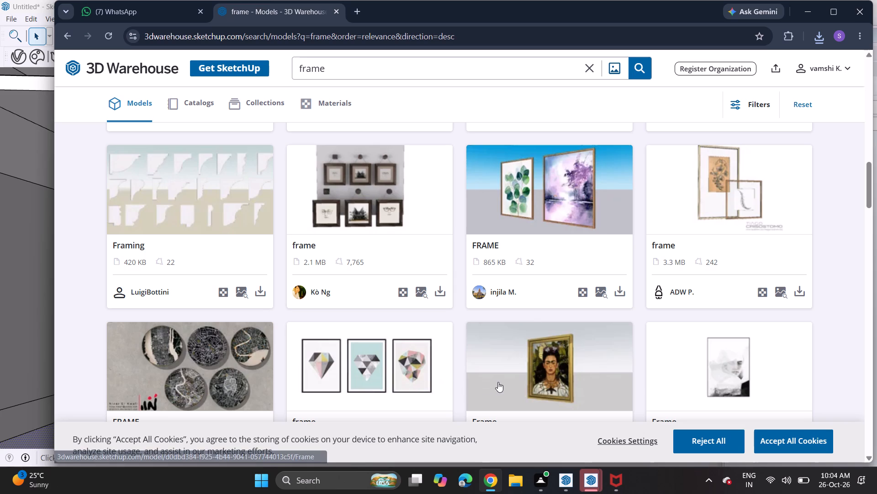
scroll(552, 364, "down", 4)
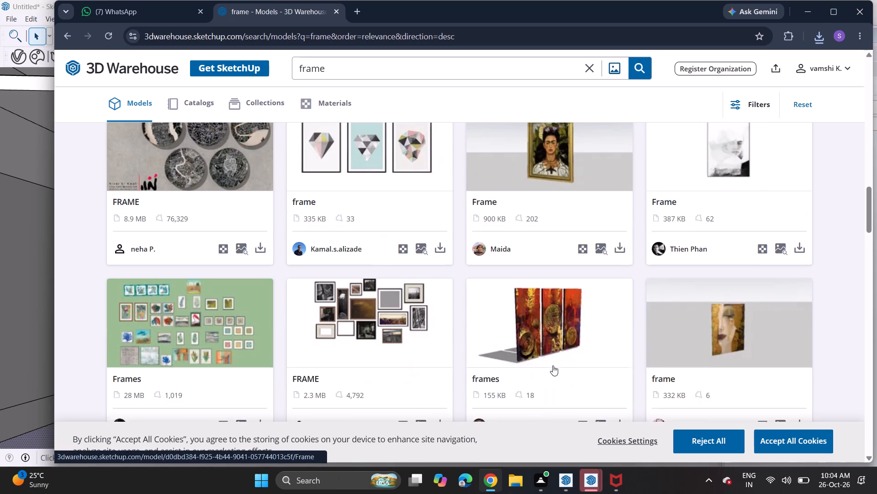
scroll(553, 365, "down", 2)
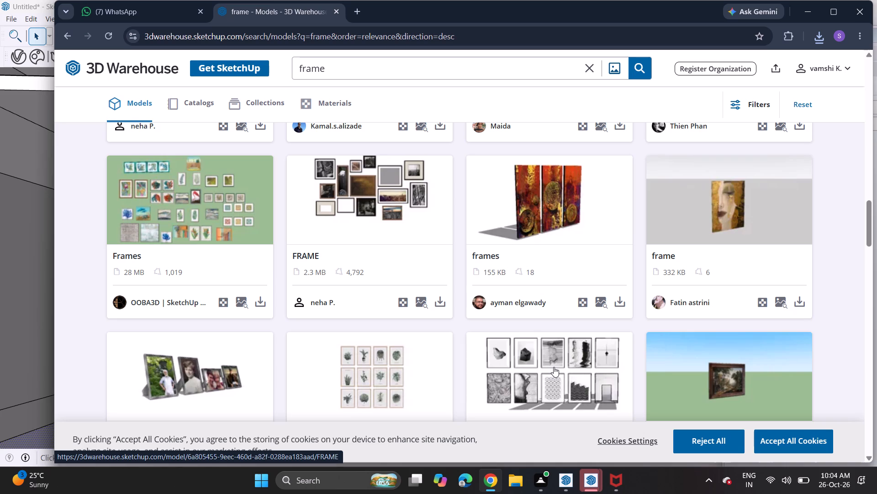
left_click(588, 70)
Return to SketchUp, import the downloaded Succulent+decoration+(1) file and place the round mirror pair on the corridor floor.
left_click(803, 14)
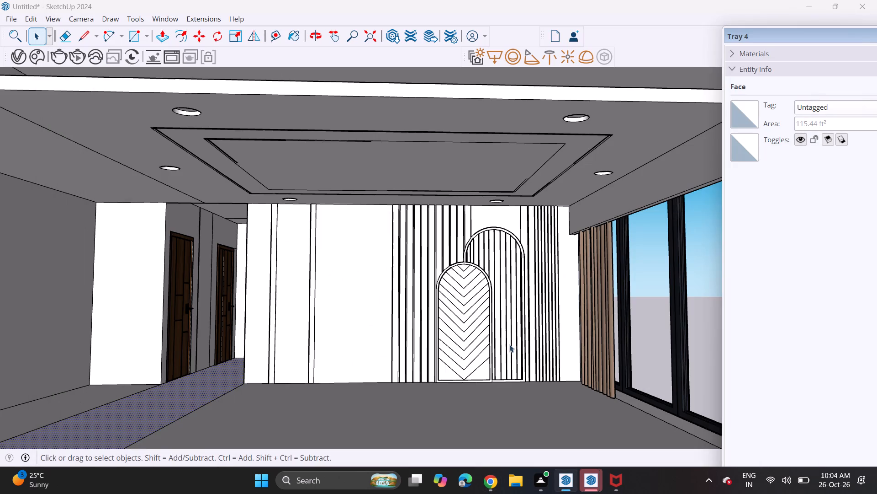
left_click(11, 18)
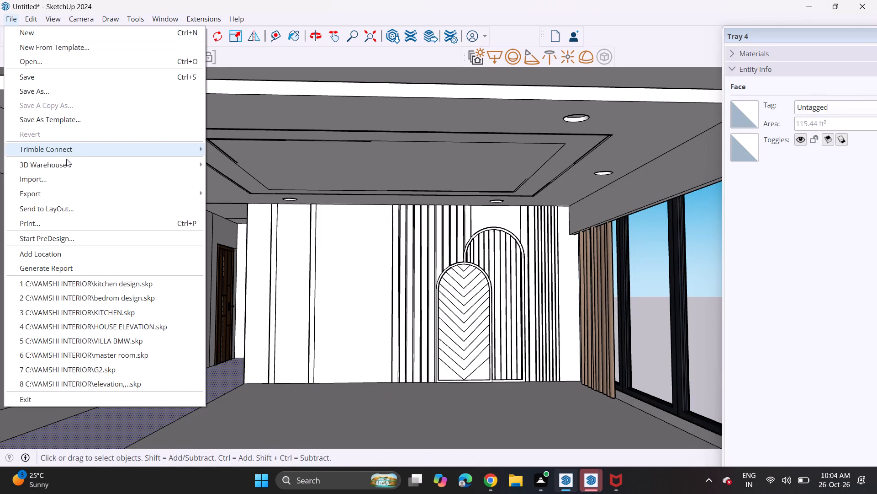
left_click(57, 182)
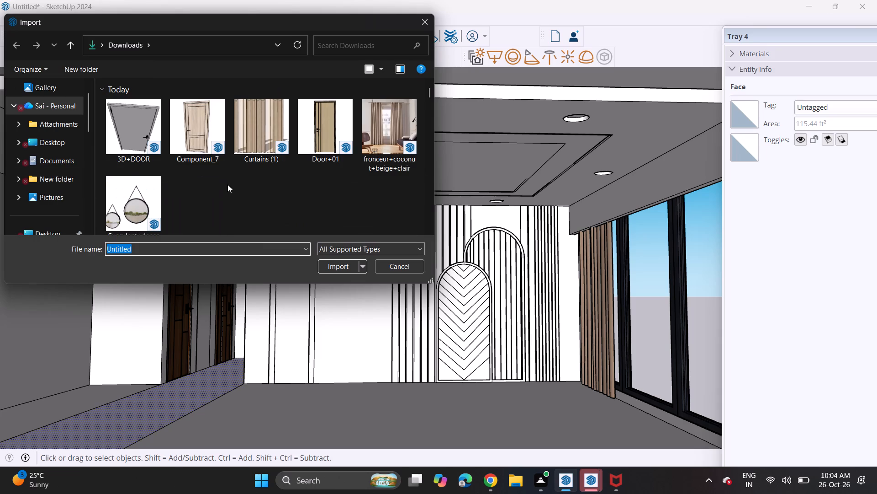
left_click(136, 211)
left_click(338, 266)
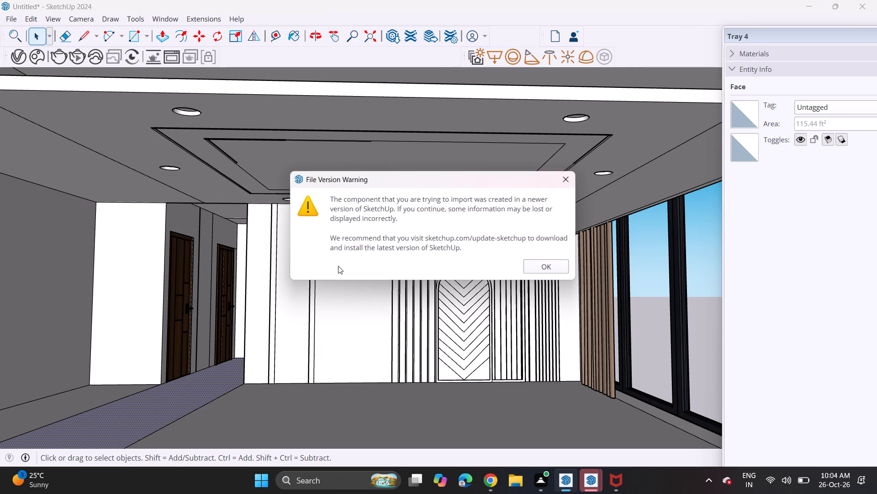
left_click(537, 260)
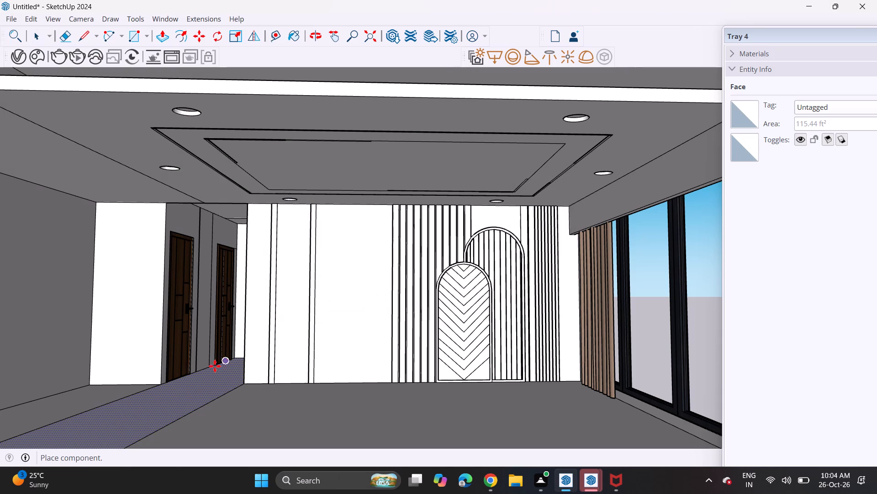
left_click(97, 401)
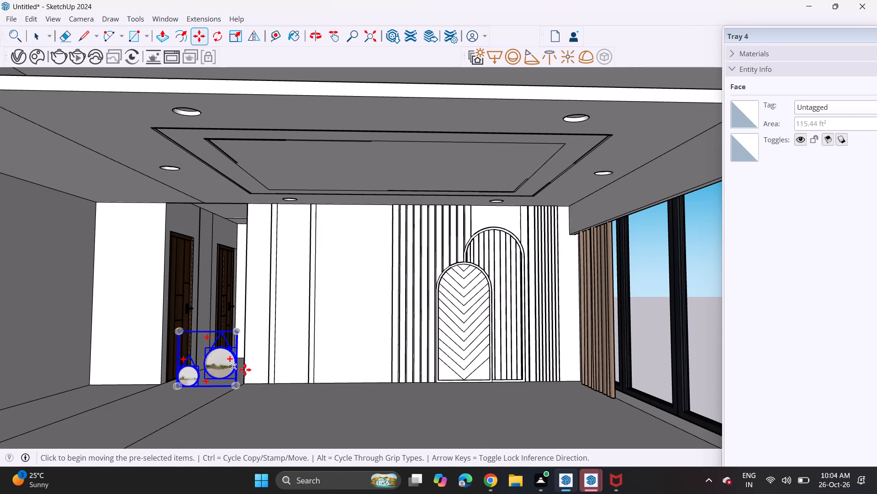
Rotate the mirror pair about the vertical axis by roughly a quarter turn to align it with the corridor's door wall.
scroll(246, 373, "down", 5)
middle_click_drag(271, 388, 234, 429)
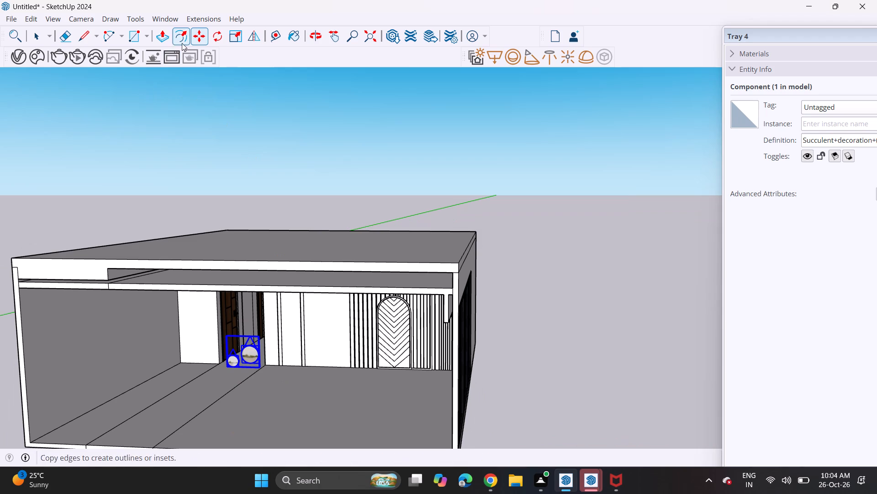
left_click(222, 32)
left_click(286, 408)
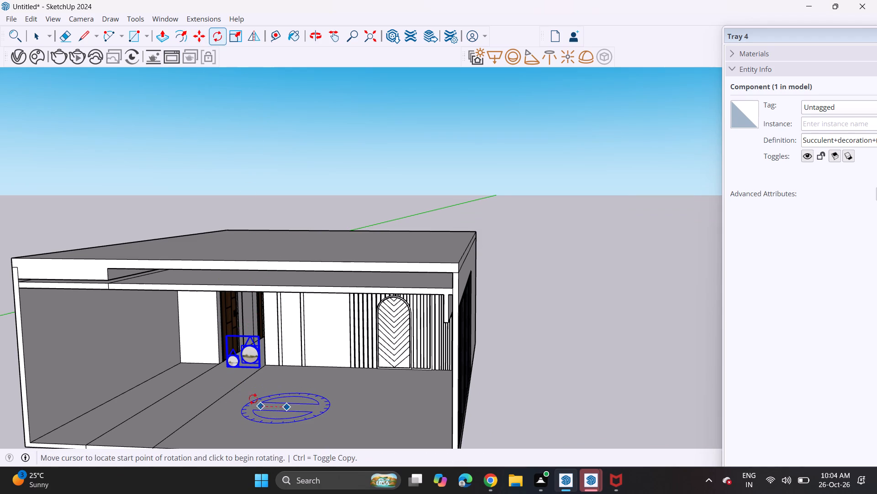
left_click(232, 403)
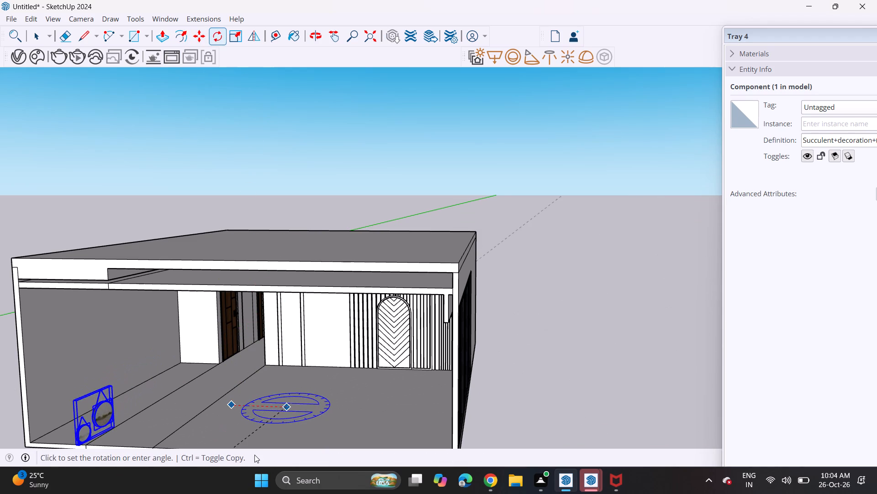
left_click(266, 434)
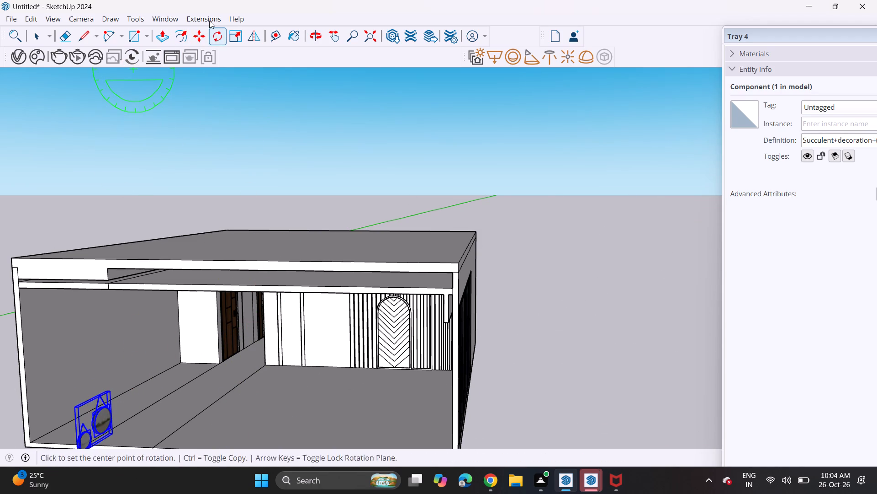
Move the rotated mirror pair from the front of the room to the corridor wall near the farther door.
left_click(204, 35)
left_click(72, 411)
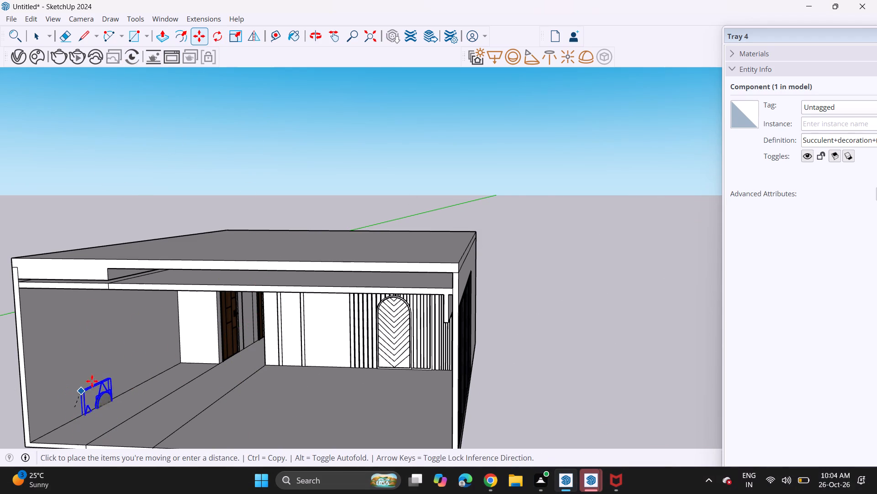
left_click(248, 302)
Move the mirror pair higher on the corridor wall, into the space between the two doors.
scroll(257, 326, "up", 4)
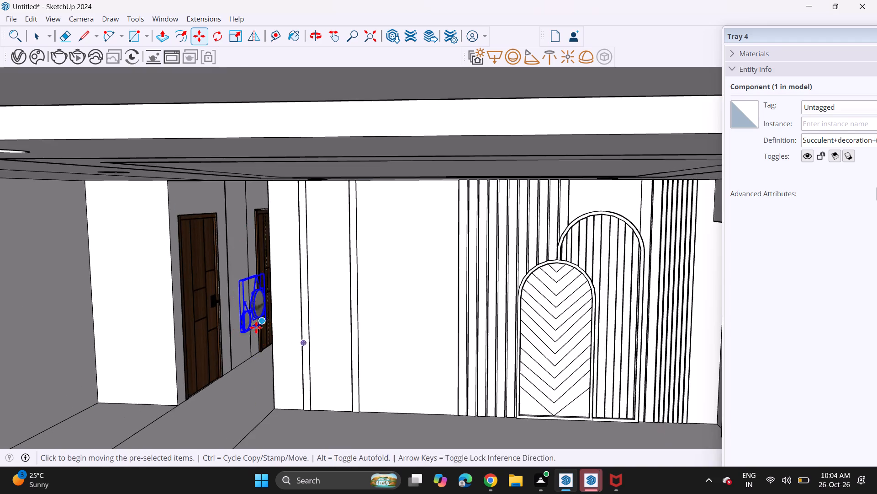
scroll(256, 328, "up", 3)
scroll(252, 334, "down", 1)
scroll(252, 334, "up", 1)
scroll(252, 334, "down", 1)
scroll(252, 334, "up", 7)
left_click(234, 326)
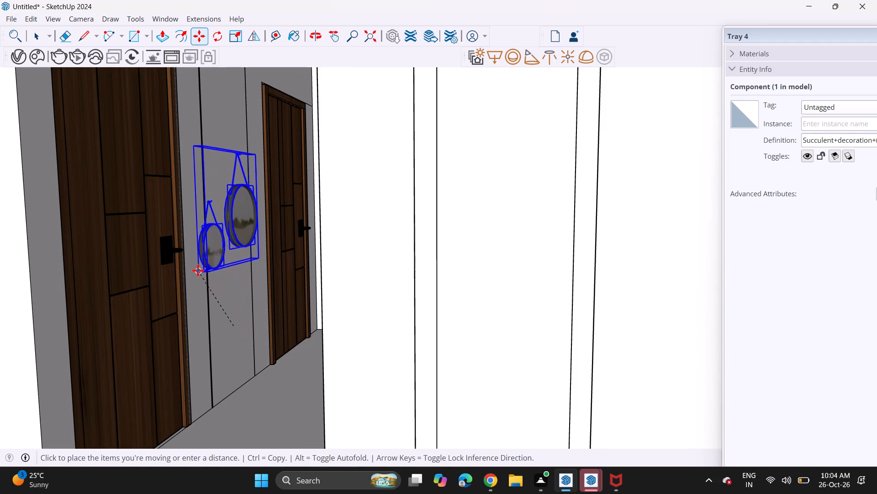
left_click(193, 225)
middle_click_drag(200, 230, 174, 235)
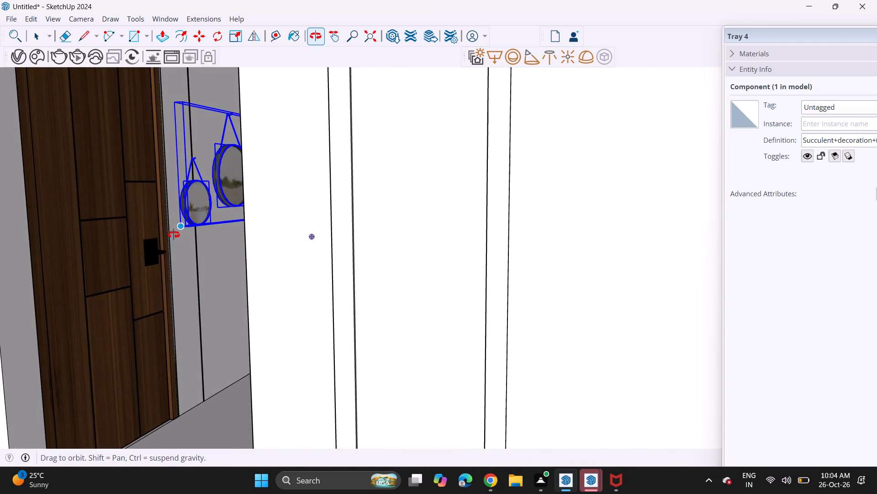
Scale the round mirror pair very slightly along the length of the corridor wall, using its side grip near the farther door.
middle_click_drag(174, 235, 197, 251)
left_click(231, 34)
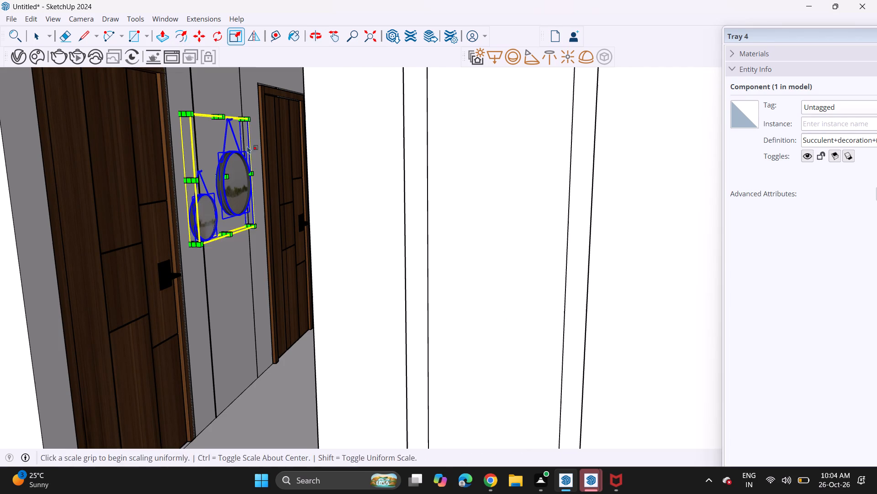
middle_click_drag(247, 151, 254, 186)
left_click(242, 189)
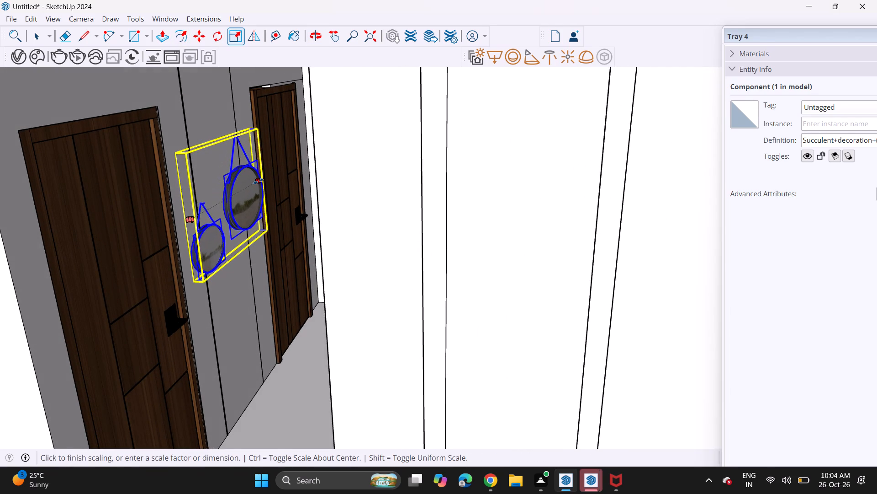
left_click(260, 181)
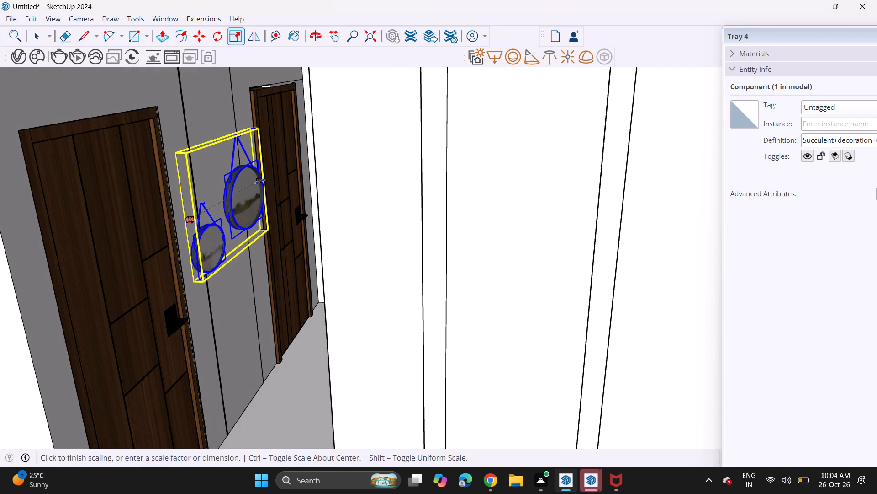
middle_click_drag(241, 208, 244, 198)
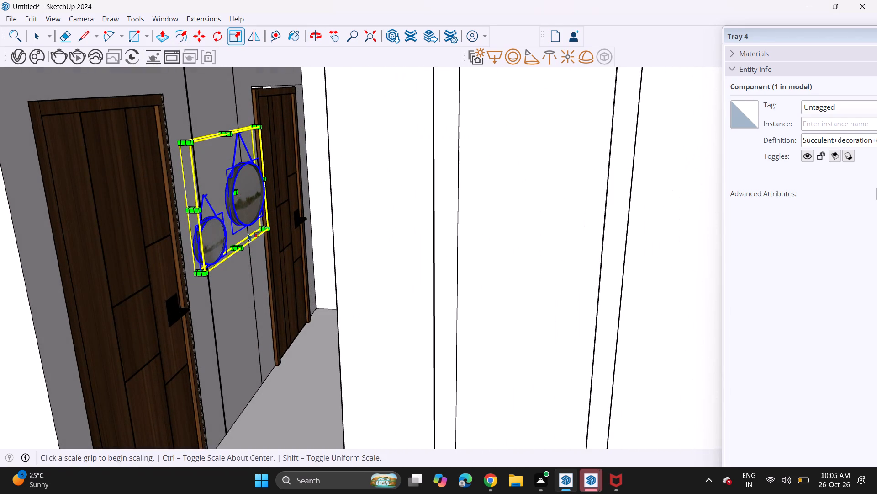
key("space")
left_click(283, 354)
Move the mirror pair a little lower on the corridor wall between the two doors.
middle_click_drag(242, 299, 238, 235)
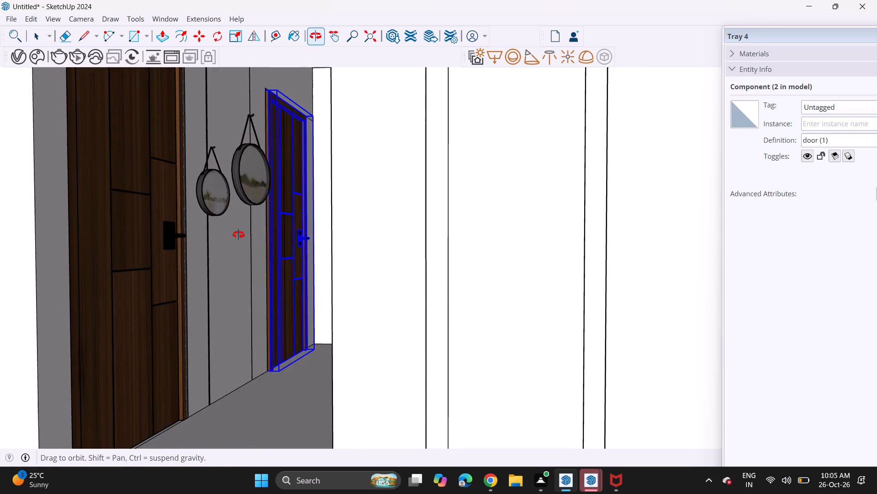
middle_click_drag(238, 235, 264, 250)
scroll(262, 254, "down", 7)
middle_click_drag(260, 286, 248, 277)
scroll(248, 277, "up", 1)
scroll(248, 277, "down", 5)
scroll(248, 283, "up", 1)
scroll(248, 285, "down", 1)
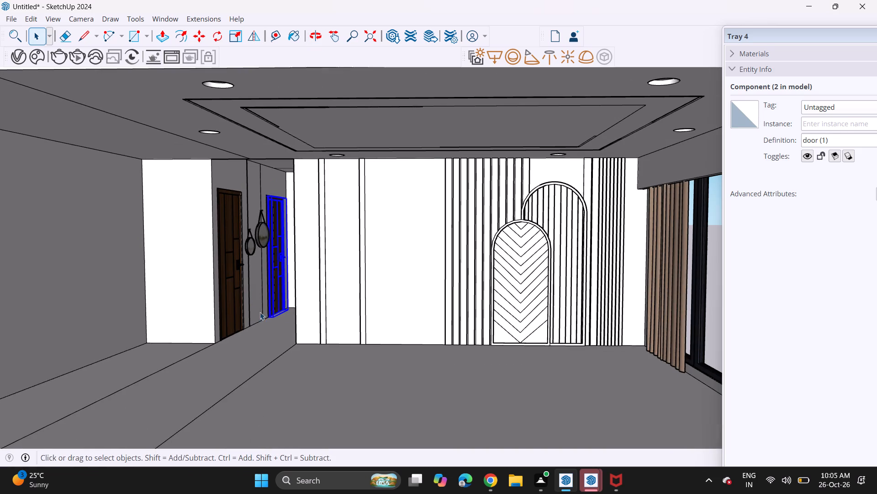
middle_click_drag(251, 314, 200, 305)
middle_click_drag(202, 305, 229, 303)
left_click(218, 342)
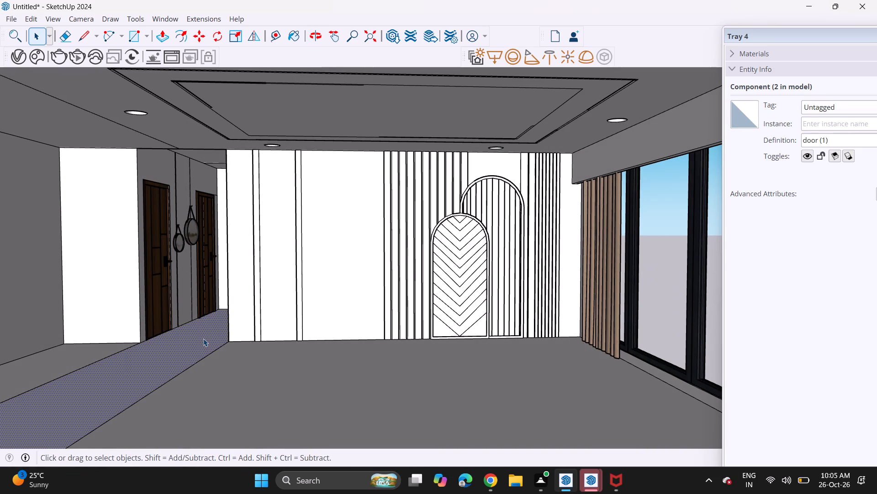
left_click(190, 231)
left_click(200, 31)
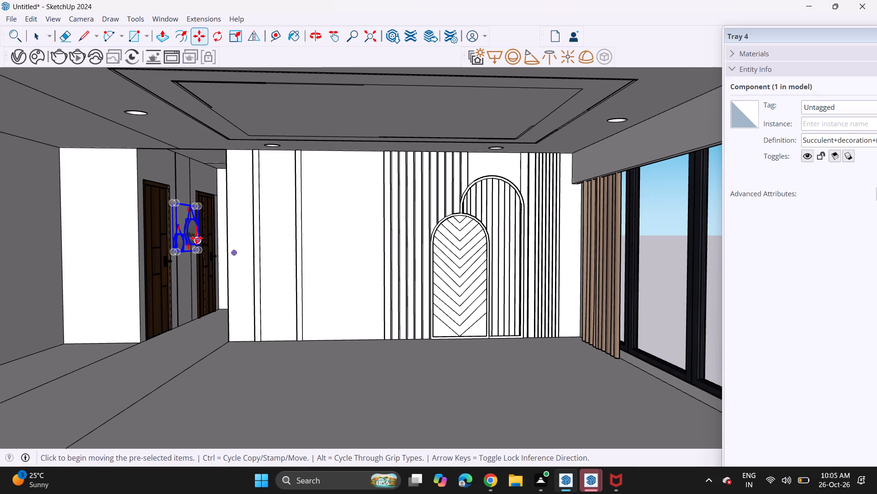
left_click(193, 225)
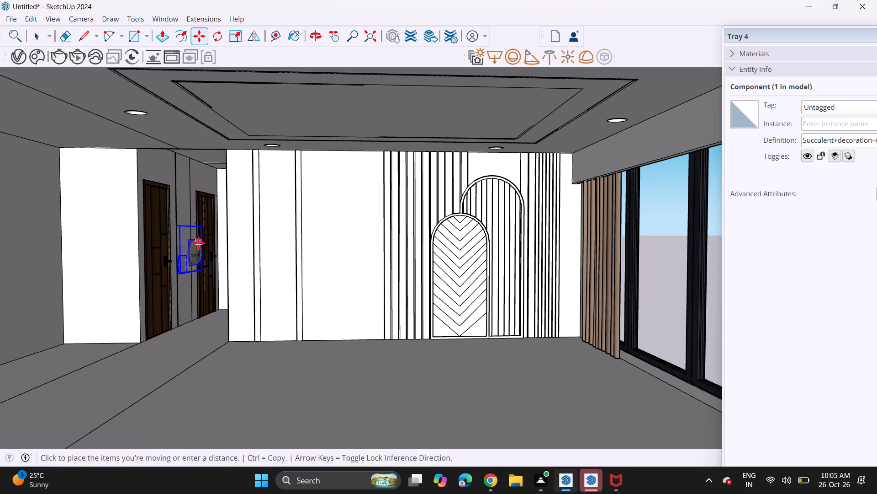
left_click(198, 243)
key("space")
left_click(218, 318)
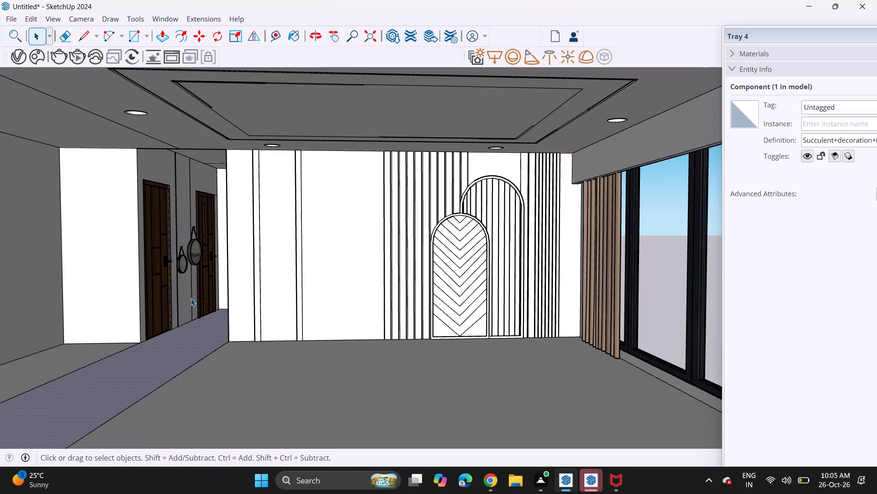
Move the mirror pair back toward the corridor wall face and lower it slightly between the doors.
middle_click_drag(176, 263, 173, 247)
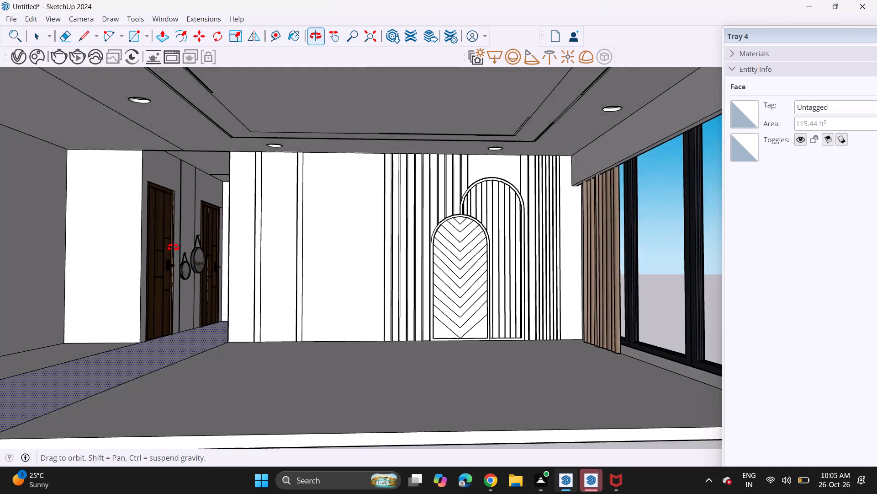
middle_click_drag(173, 247, 185, 273)
scroll(184, 252, "up", 9)
scroll(185, 248, "down", 1)
scroll(185, 248, "up", 1)
left_click(185, 248)
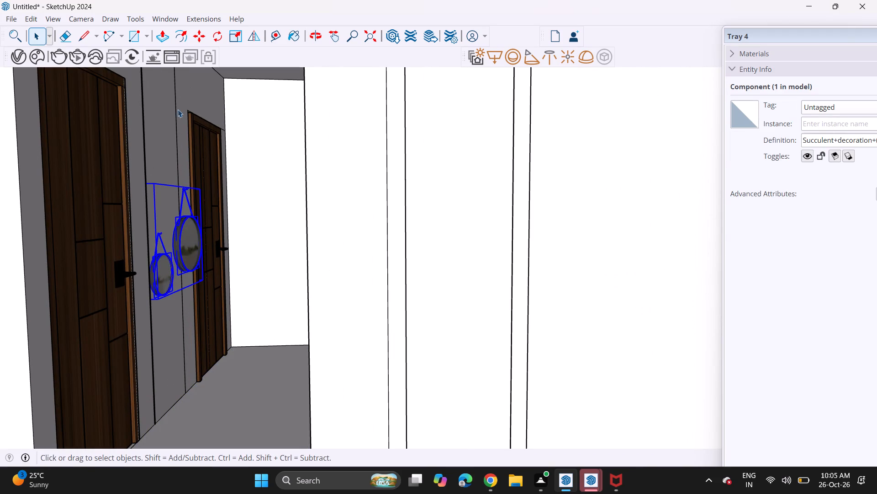
left_click(197, 41)
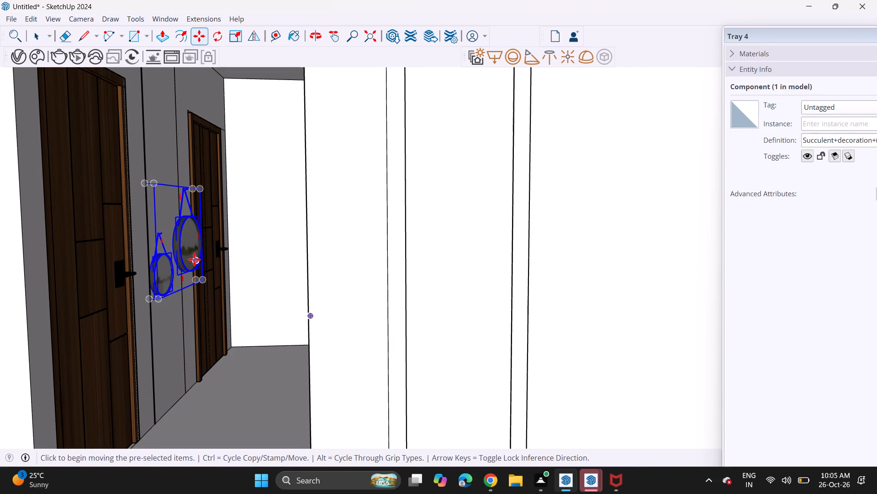
left_click(194, 258)
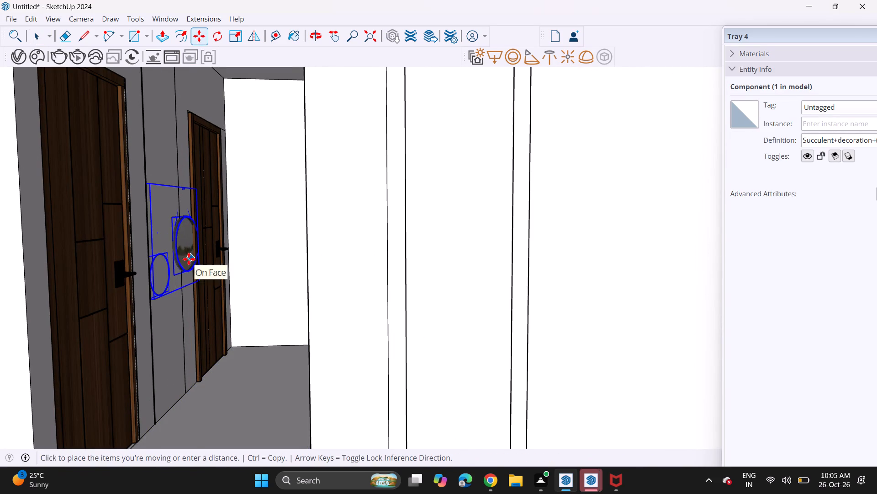
left_click(189, 260)
left_click(149, 302)
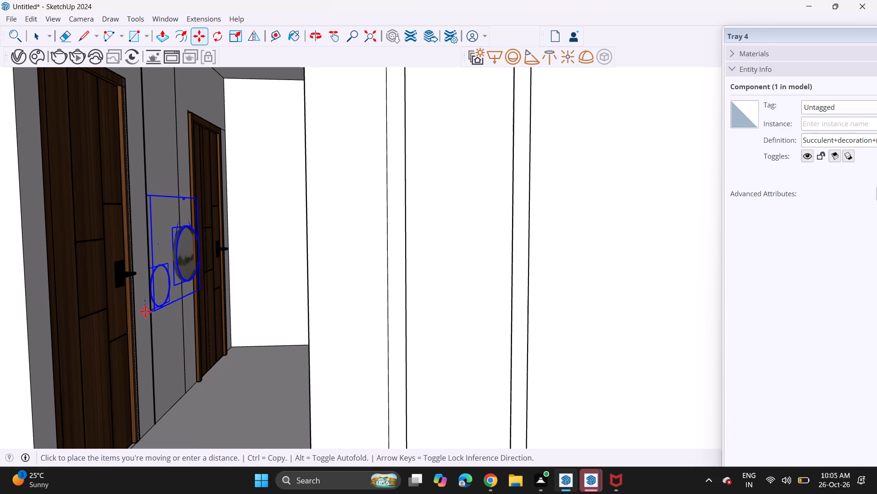
left_click(148, 312)
Nudge the mirror pair by its upper back corner to fine-tune its position against the corridor wall.
scroll(158, 294, "up", 1)
middle_click_drag(158, 294, 208, 306)
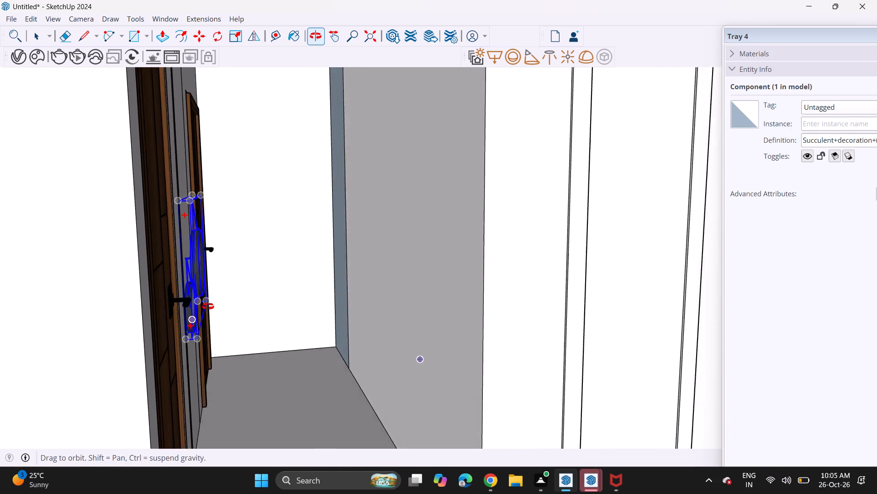
middle_click_drag(208, 306, 179, 339)
scroll(181, 243, "up", 4)
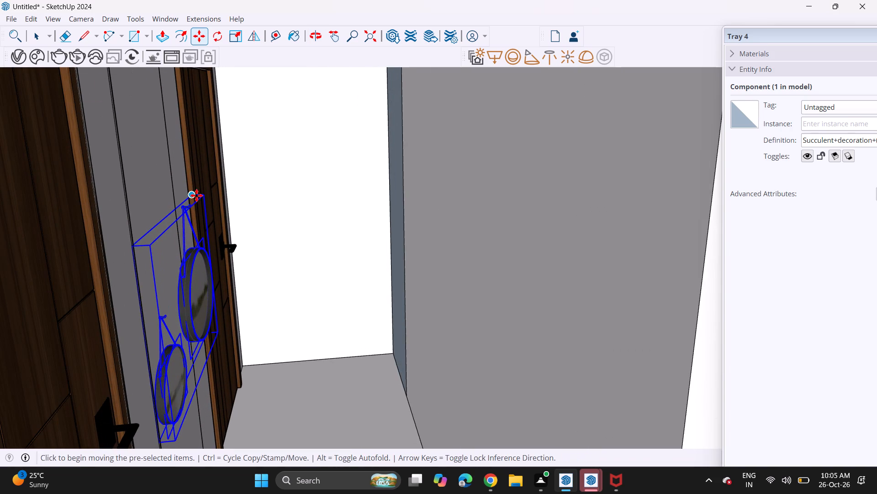
left_click(191, 195)
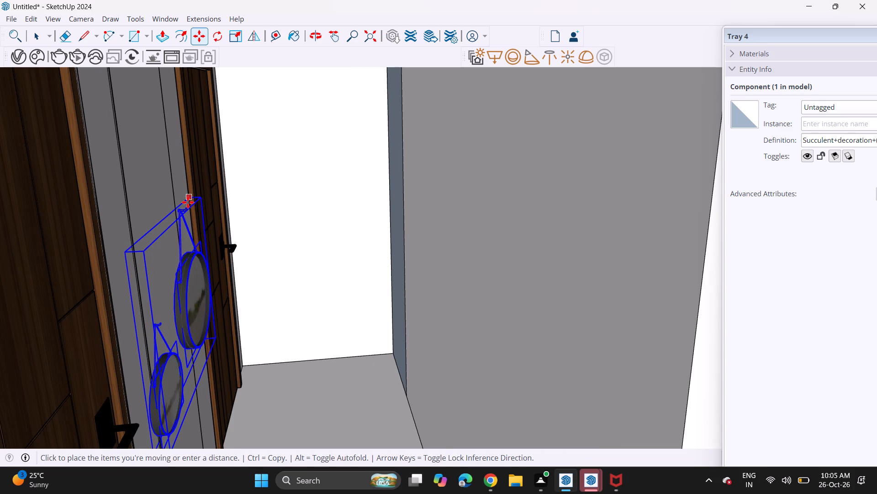
left_click(188, 202)
key("space")
left_click(283, 278)
Import the Untitled+(2) (1) air conditioner model from Downloads and place it outside, beside the room on its window side.
middle_click_drag(314, 349, 272, 280)
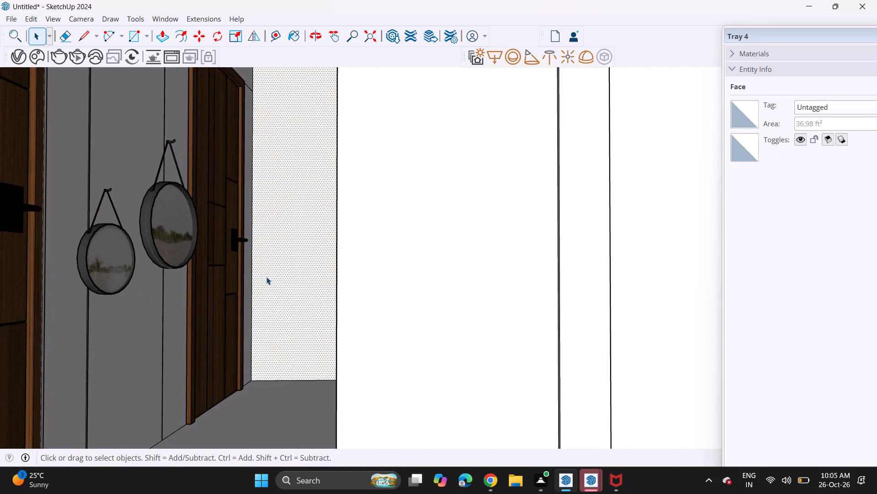
scroll(266, 277, "down", 7)
scroll(253, 323, "down", 6)
middle_click_drag(232, 347, 253, 340, "shift")
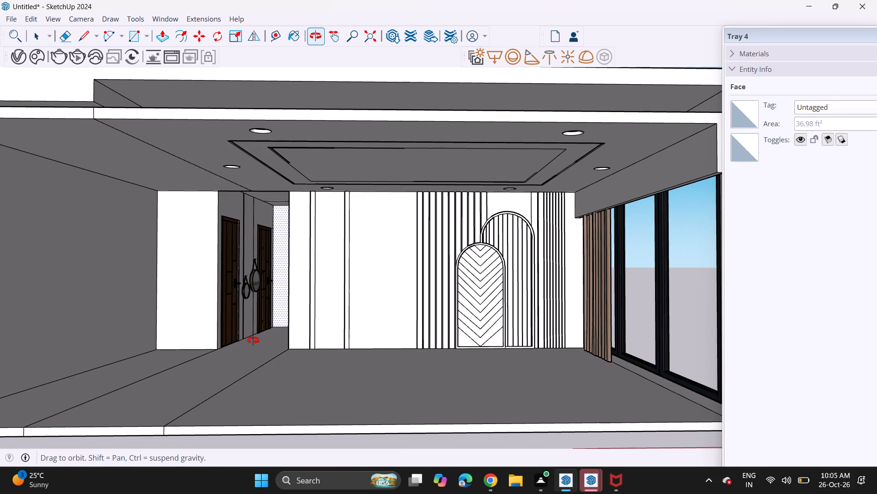
middle_click_drag(253, 340, 239, 337, "shift")
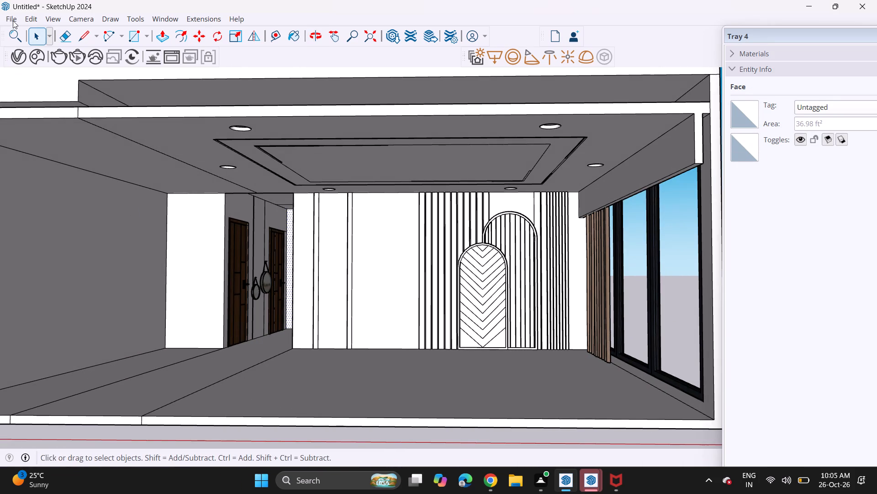
left_click(13, 21)
left_click(73, 174)
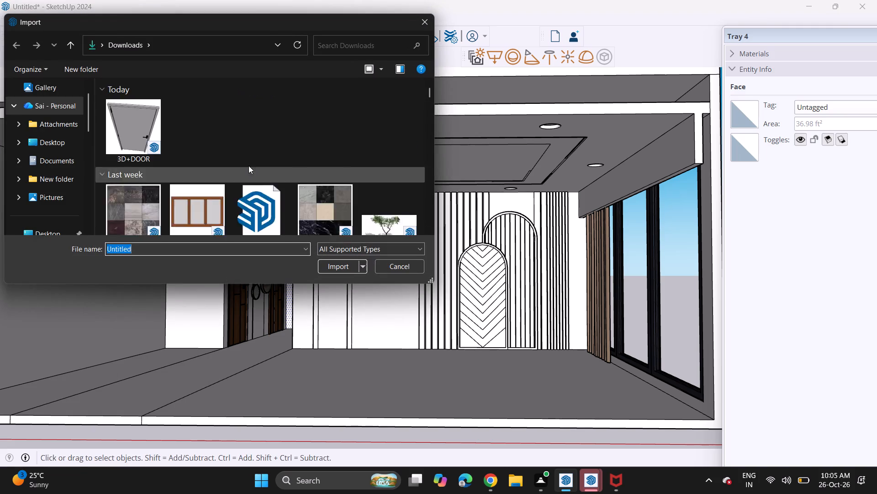
scroll(251, 169, "down", 5)
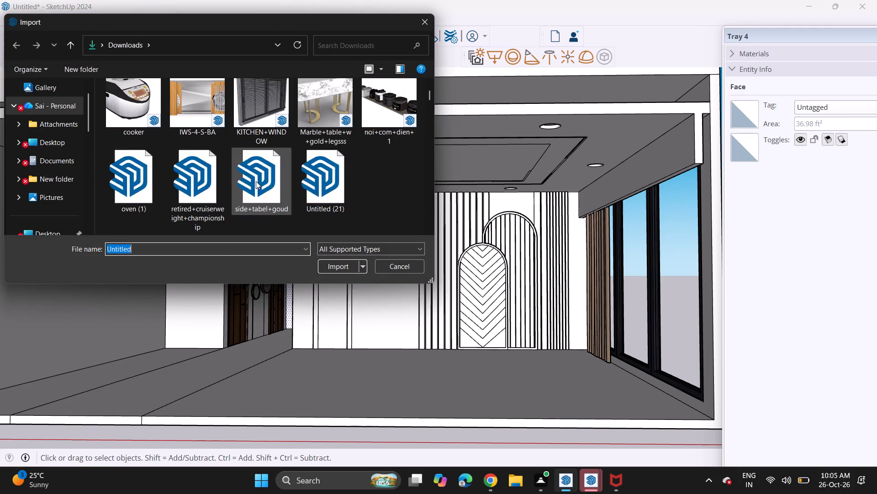
scroll(259, 189, "down", 2)
scroll(305, 166, "down", 6)
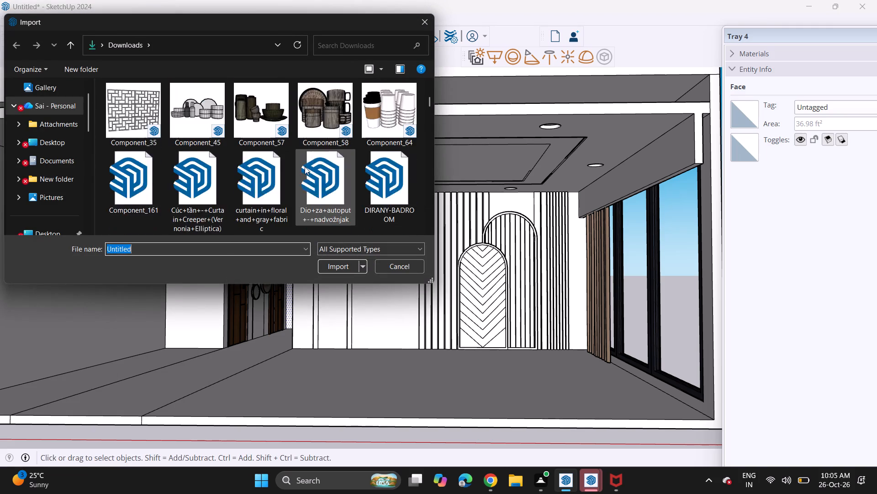
scroll(305, 166, "down", 3)
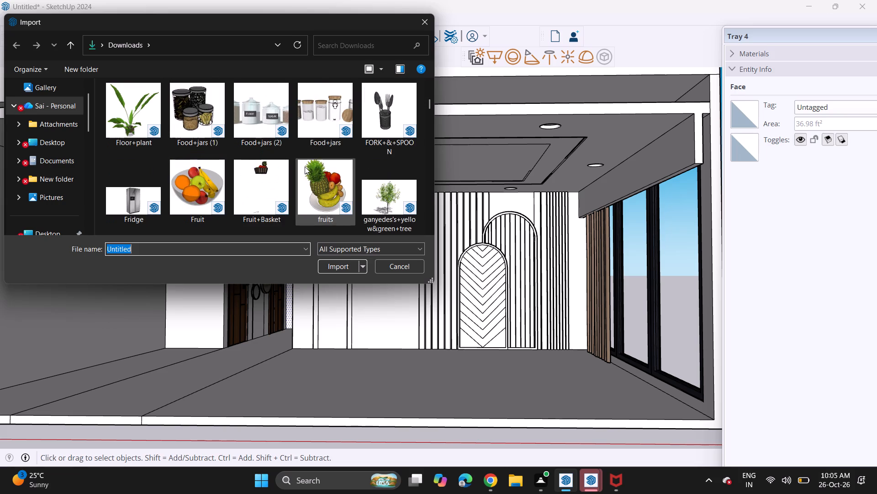
scroll(305, 166, "down", 4)
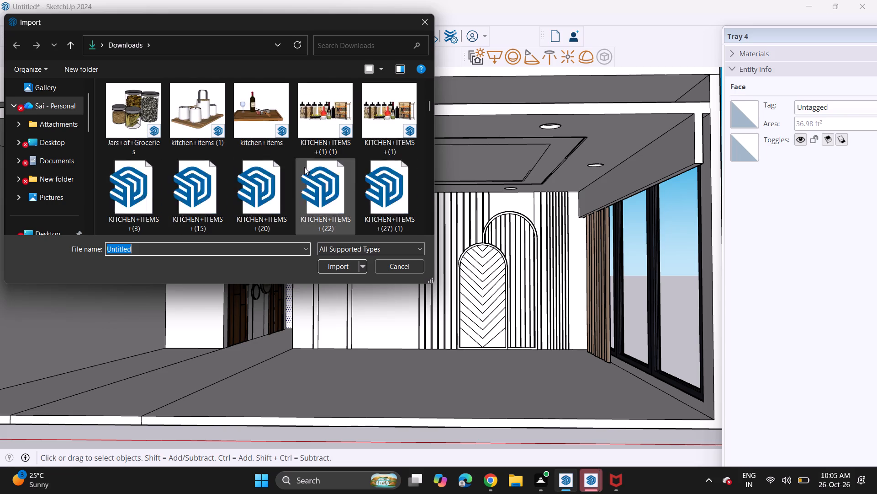
scroll(304, 167, "down", 4)
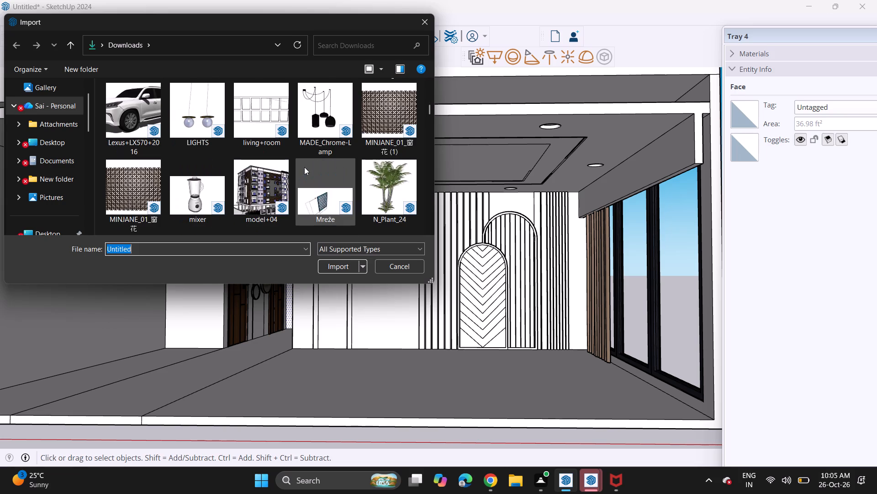
scroll(304, 167, "down", 3)
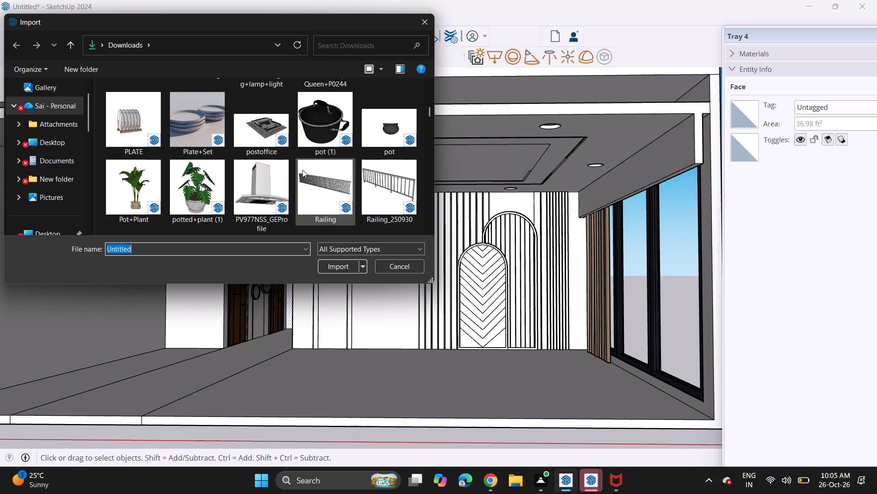
scroll(302, 170, "down", 4)
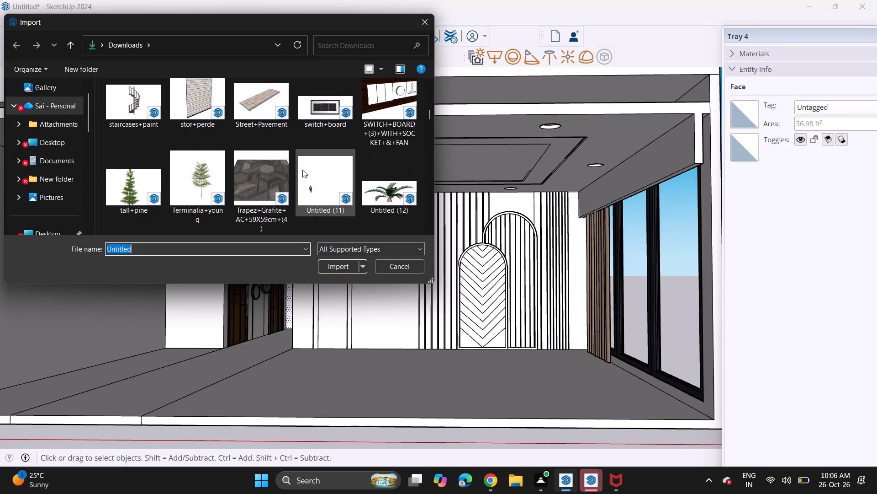
scroll(302, 170, "down", 2)
left_click(319, 191)
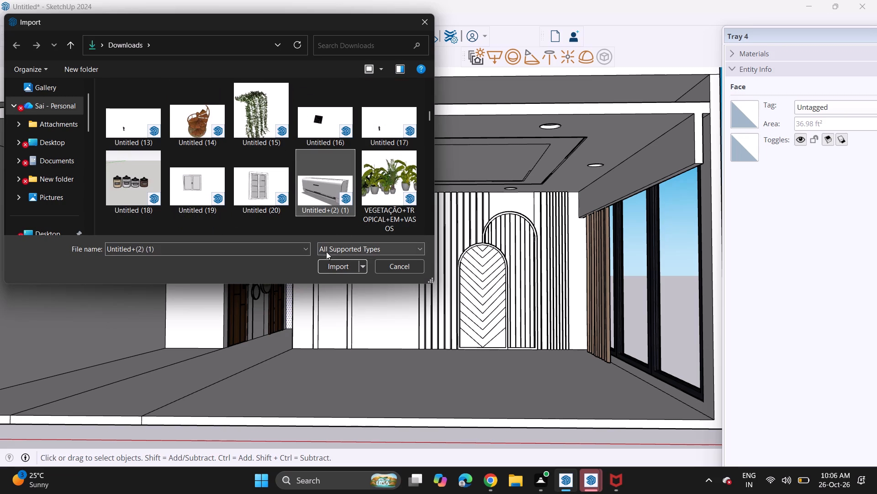
left_click(326, 265)
scroll(484, 227, "down", 5)
scroll(449, 246, "down", 5)
scroll(445, 250, "up", 1)
scroll(436, 257, "down", 9)
left_click(488, 262)
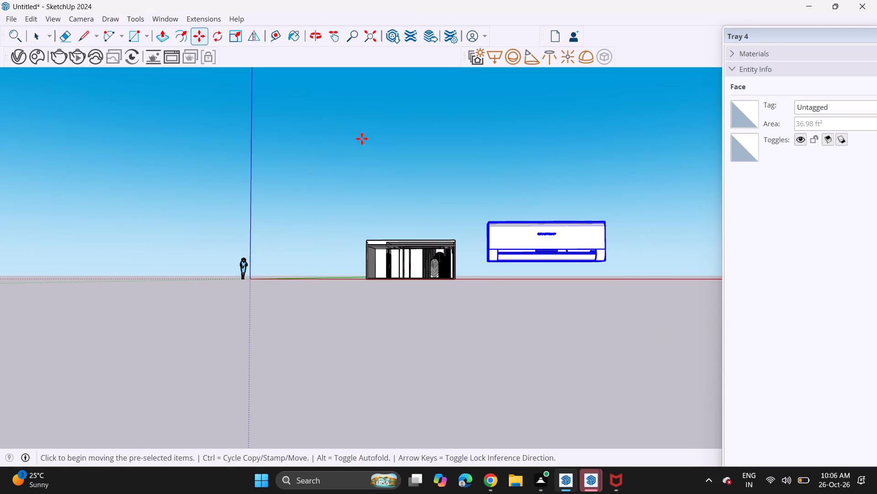
Scale the imported air conditioner down uniformly by its corner grips, in two passes, to a size suited to the room.
left_click(230, 39)
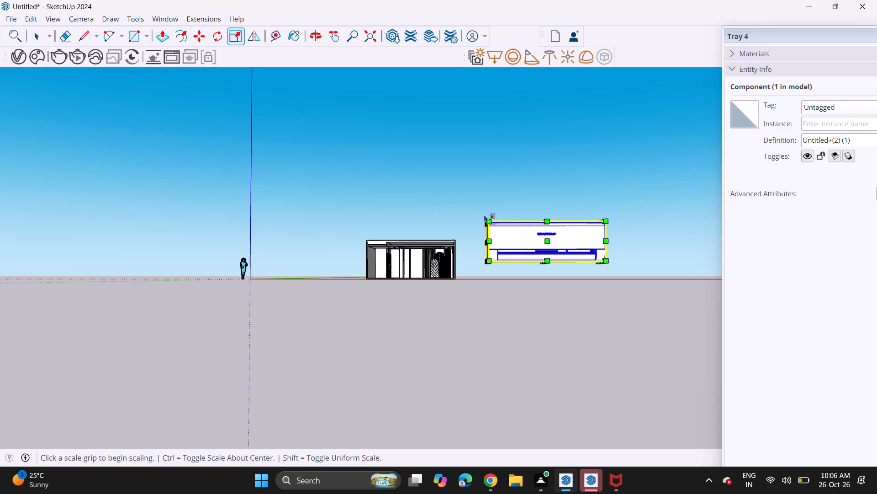
left_click(488, 220)
left_click(586, 258)
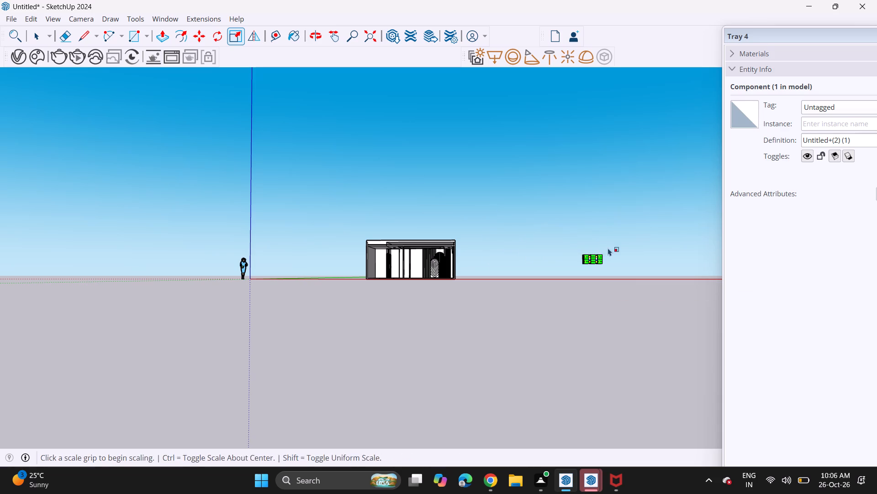
scroll(608, 248, "up", 1)
middle_click_drag(601, 264, 596, 288)
scroll(603, 264, "up", 18)
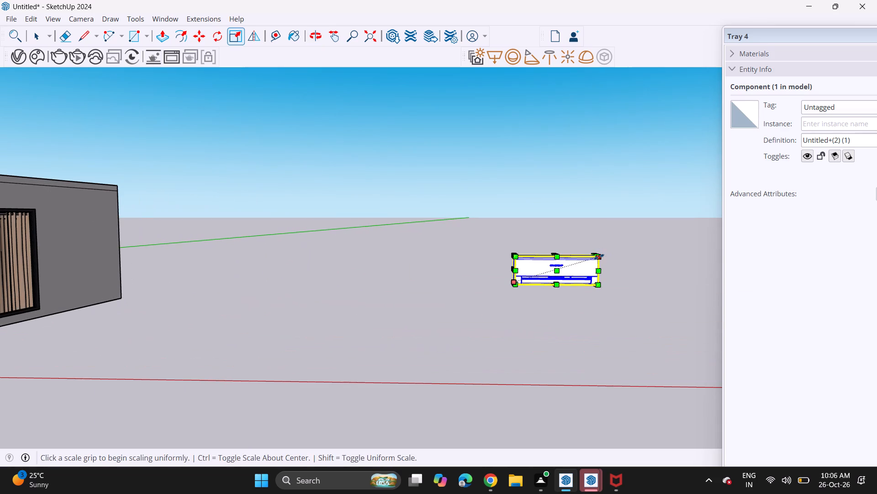
left_click(599, 257)
left_click(552, 273)
Rotate the air conditioner about the vertical axis by roughly a quarter turn to suit the window-side wall.
middle_click_drag(461, 263, 520, 317)
scroll(497, 286, "down", 4)
left_click(212, 39)
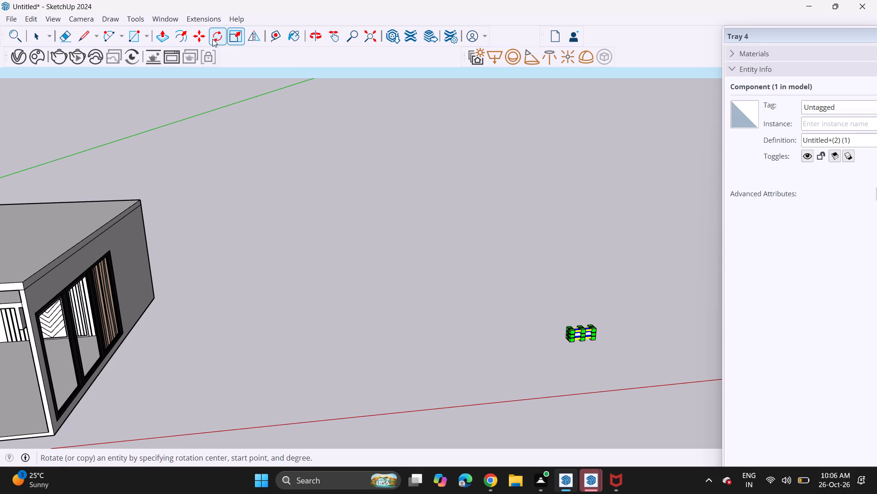
middle_click_drag(444, 331, 453, 386)
left_click(475, 366)
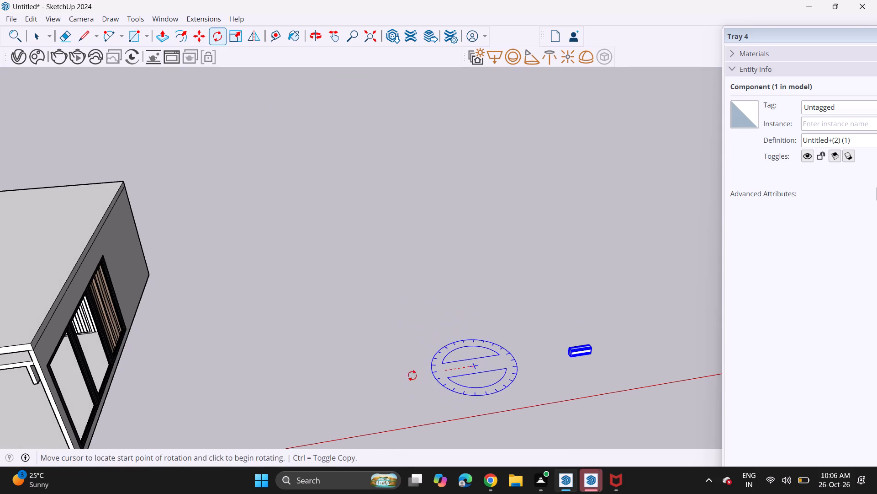
left_click(370, 381)
left_click(446, 302)
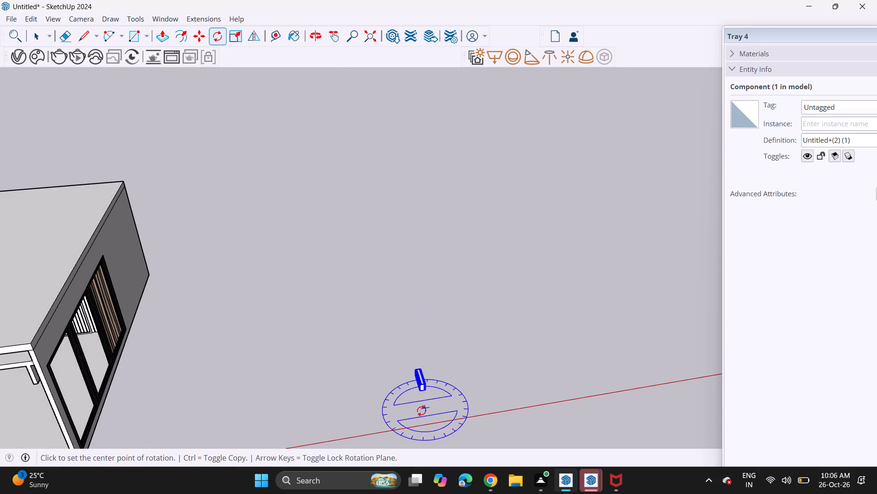
Move the air conditioner from outside into the room, onto the face of the beam above the windows.
middle_click_drag(434, 385, 489, 313)
scroll(437, 382, "up", 1)
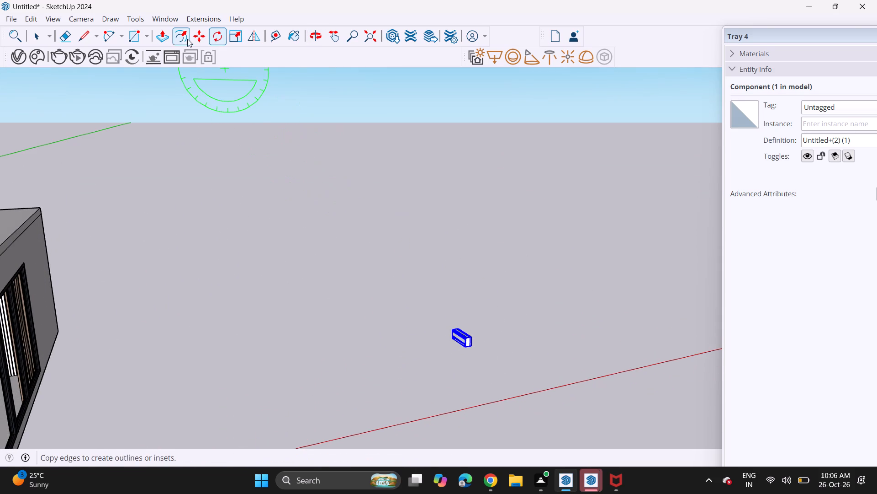
left_click(194, 40)
left_click(476, 334)
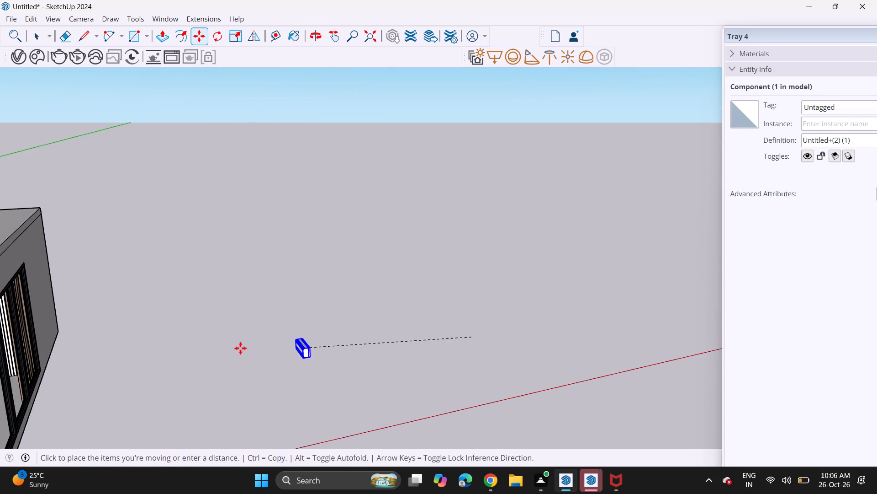
middle_click_drag(119, 311, 199, 244)
middle_click_drag(208, 257, 485, 219, "shift")
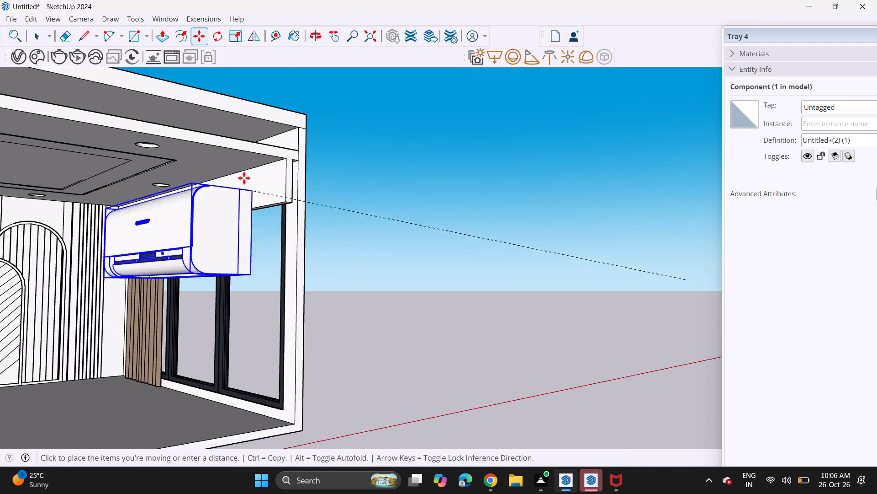
scroll(242, 175, "up", 10)
scroll(178, 181, "down", 6)
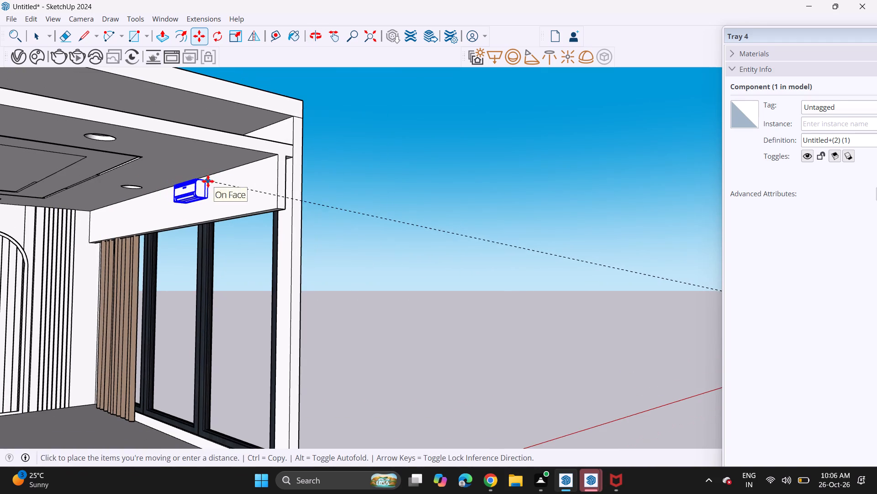
left_click(208, 181)
scroll(164, 202, "down", 1)
Scale the air conditioner up uniformly from its lower corner until it nearly fills the beam's height.
middle_click_drag(165, 201, 404, 208)
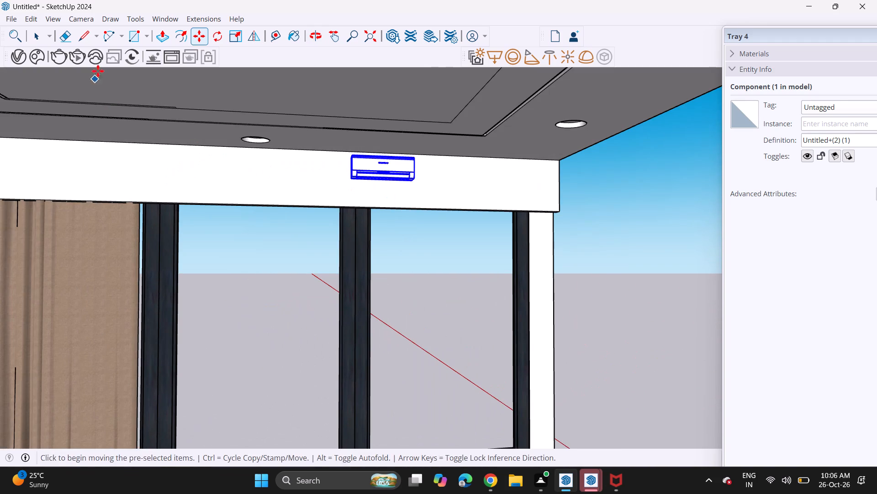
left_click(233, 36)
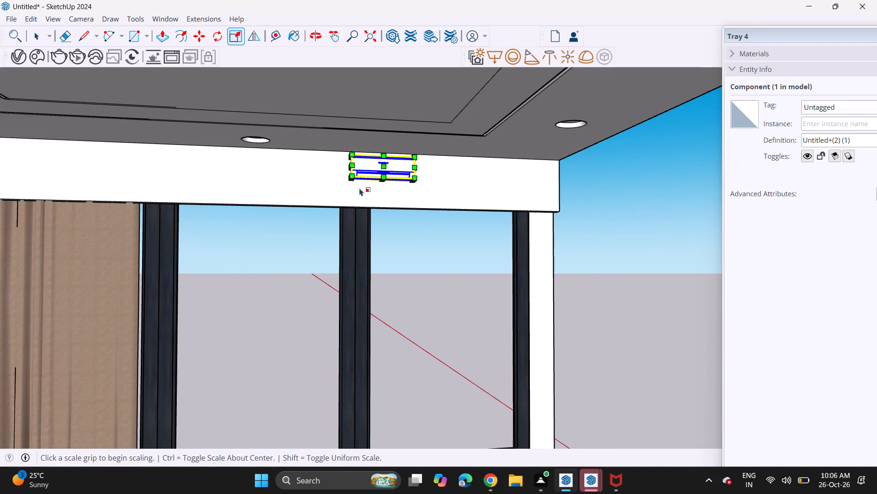
left_click(354, 177)
left_click(281, 205)
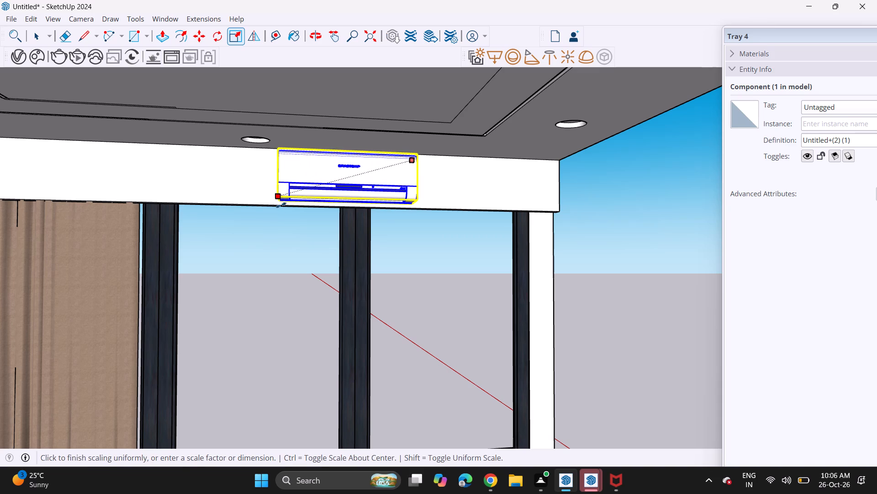
Slide the air conditioner along the green axis on the beam, toward the curtain.
middle_click_drag(425, 178, 153, 199)
left_click(203, 31)
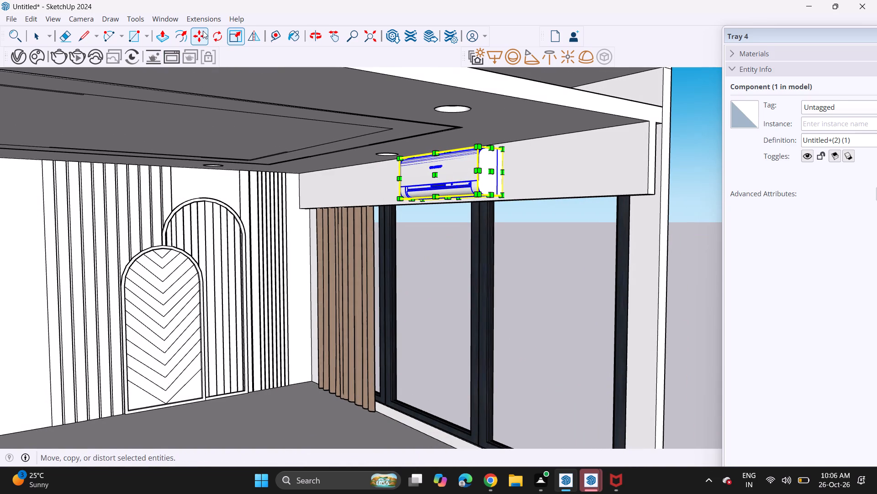
left_click(489, 163)
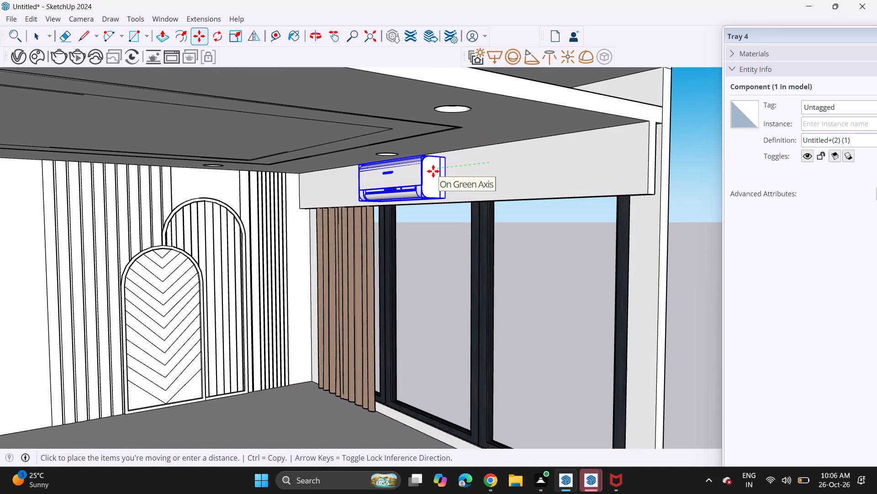
left_click(423, 172)
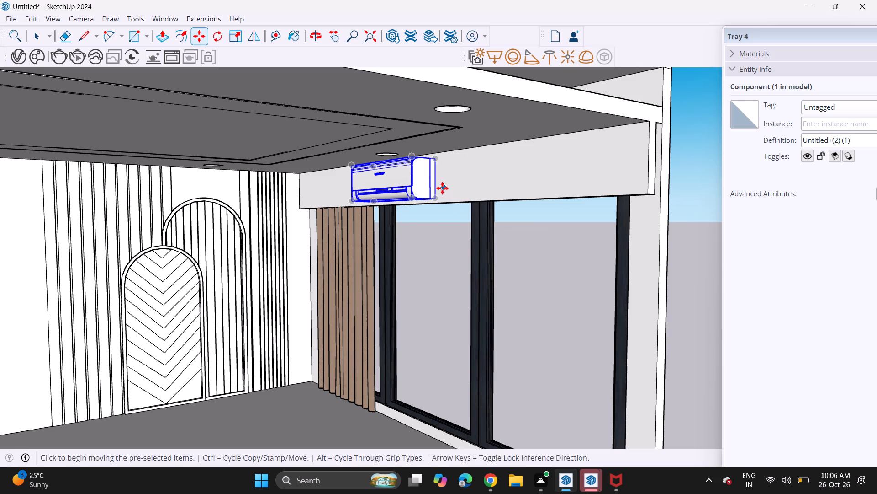
Shift the air conditioner slightly toward the window-side beam so its back sits against the beam face.
middle_click_drag(442, 188, 343, 187)
scroll(392, 170, "up", 5)
left_click(387, 155)
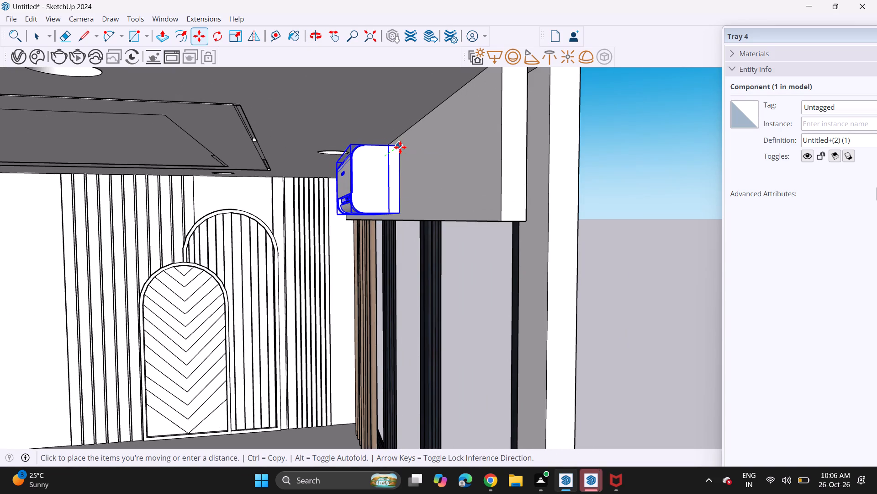
left_click(400, 147)
key("space")
left_click(428, 209)
Review the room interior, checking the air conditioner against the arched feature wall, ceiling, curtain and corridor doors.
scroll(370, 237, "down", 5)
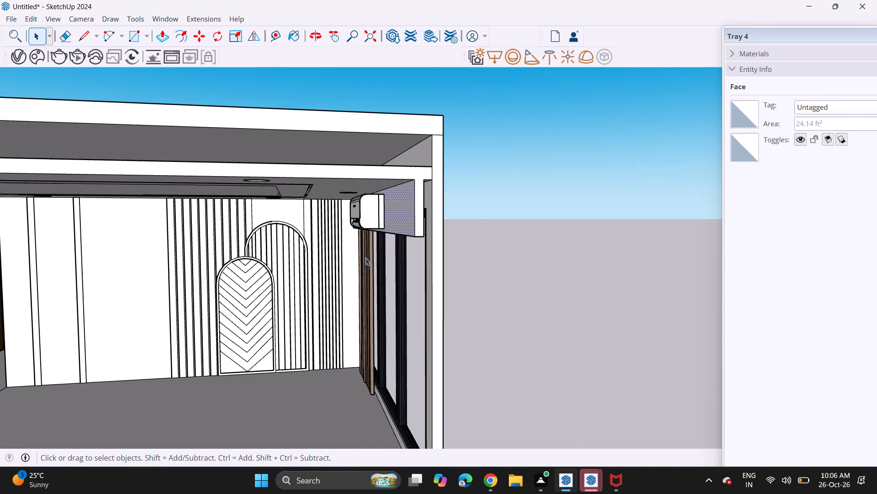
middle_click_drag(288, 284, 428, 255, "shift")
scroll(414, 252, "up", 1)
middle_click_drag(353, 248, 437, 253, "shift")
middle_click_drag(415, 249, 383, 244)
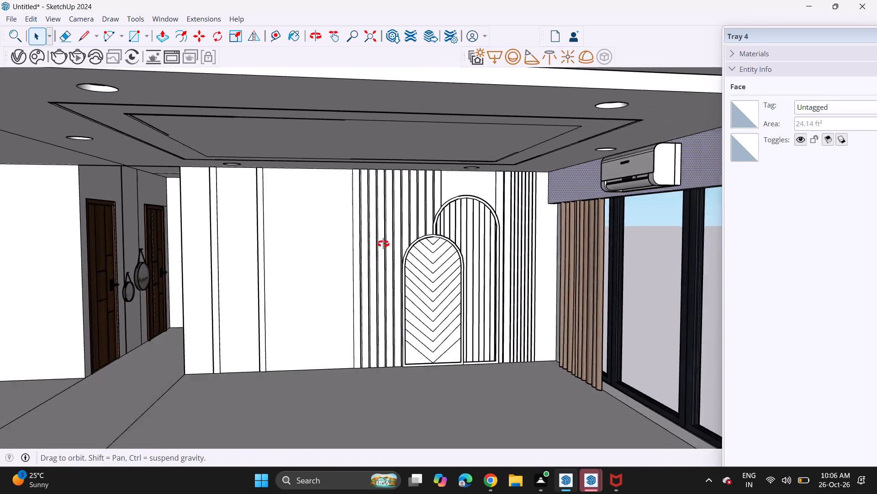
middle_click_drag(383, 244, 365, 241)
middle_click_drag(356, 255, 408, 255, "shift")
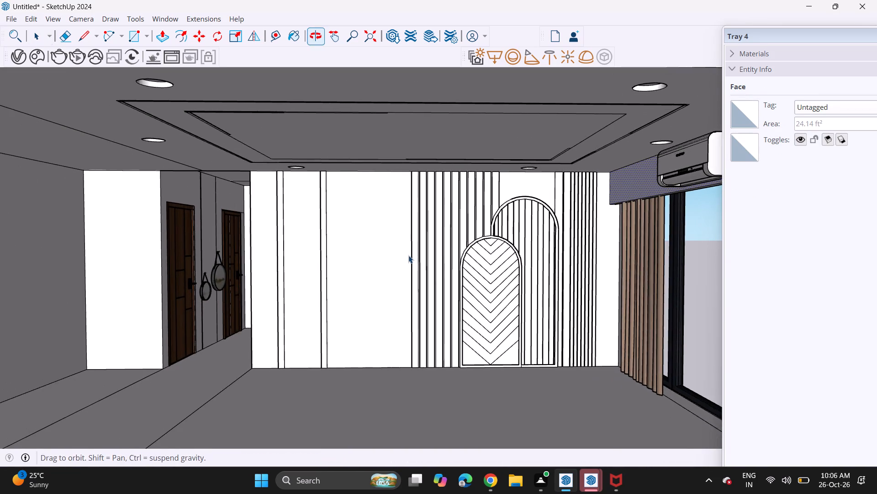
scroll(410, 252, "up", 2)
scroll(412, 252, "down", 2)
scroll(411, 255, "up", 1)
scroll(411, 255, "down", 1)
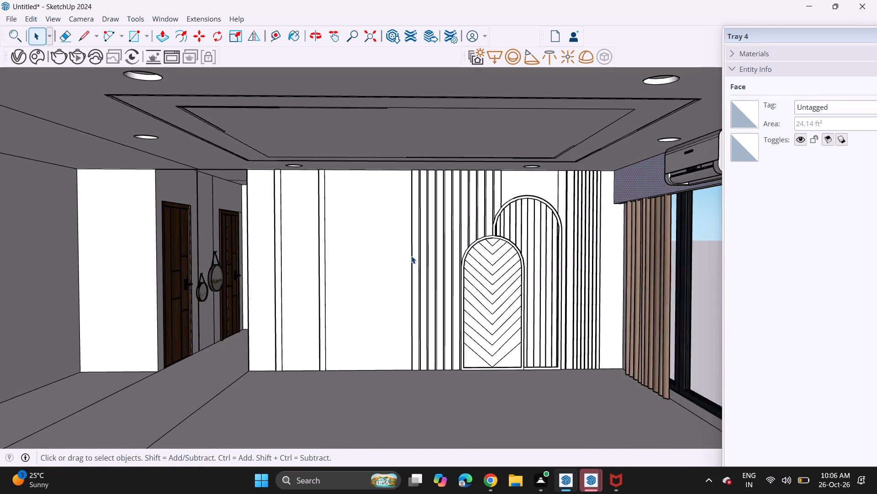
middle_click_drag(401, 256, 313, 263, "shift")
middle_click_drag(293, 269, 381, 263)
Move the air conditioner further along the green axis on the beam so it sits closer to the arched feature wall.
middle_click_drag(480, 230, 283, 268, "shift")
middle_click_drag(316, 255, 443, 220)
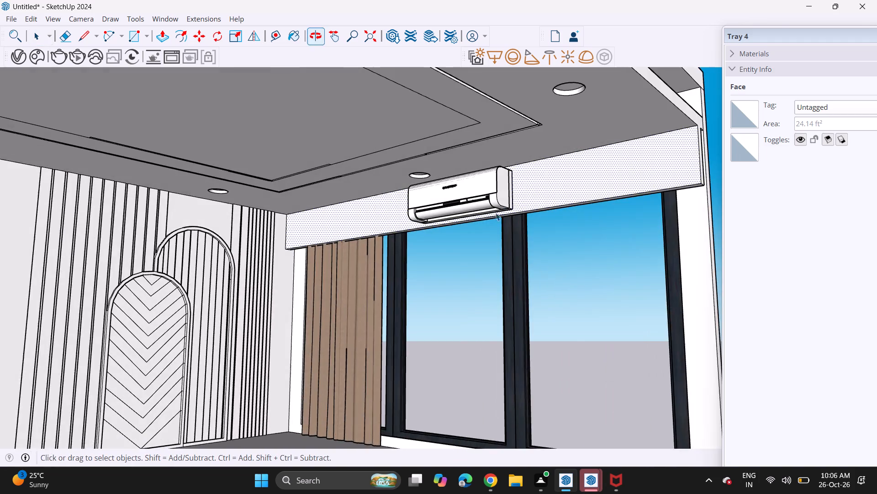
scroll(461, 195, "up", 6)
left_click(465, 194)
key("m")
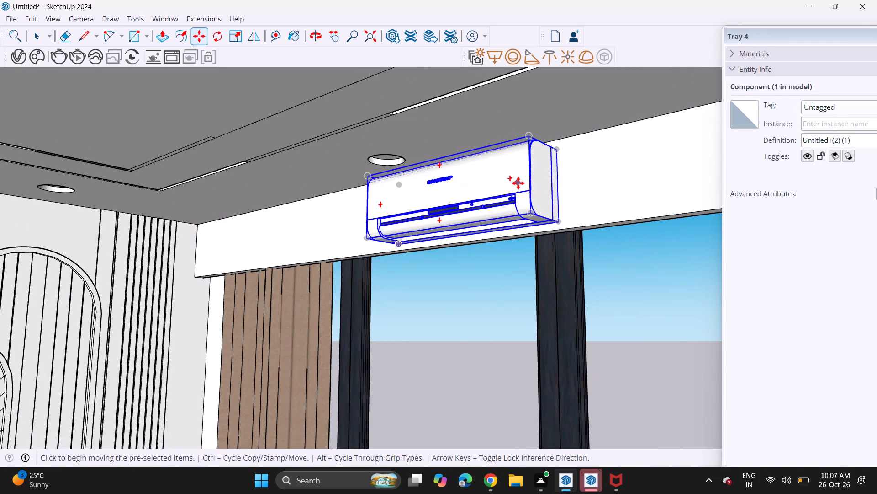
left_click(518, 183)
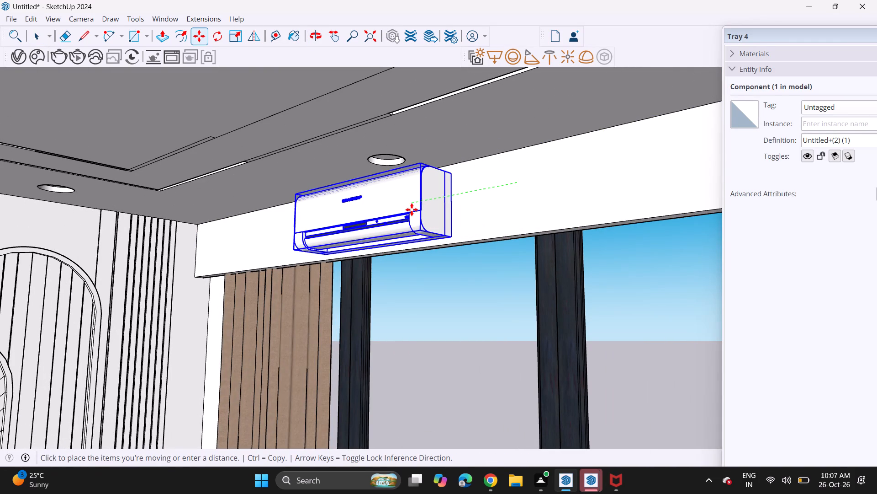
left_click(411, 209)
key("space")
left_click(469, 203)
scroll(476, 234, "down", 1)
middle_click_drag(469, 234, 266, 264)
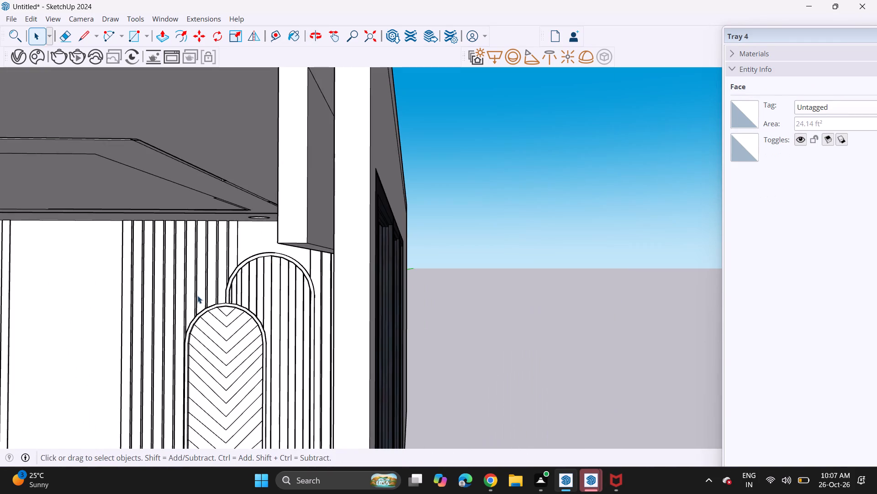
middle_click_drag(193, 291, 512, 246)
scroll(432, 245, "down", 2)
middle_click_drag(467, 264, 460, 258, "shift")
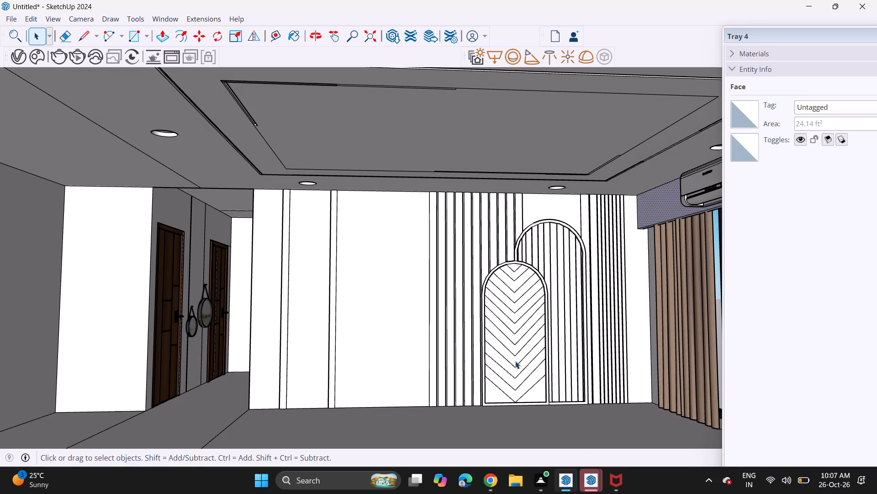
Switch to 3D Warehouse in Chrome and search the models for "wall ligth".
left_click(492, 482)
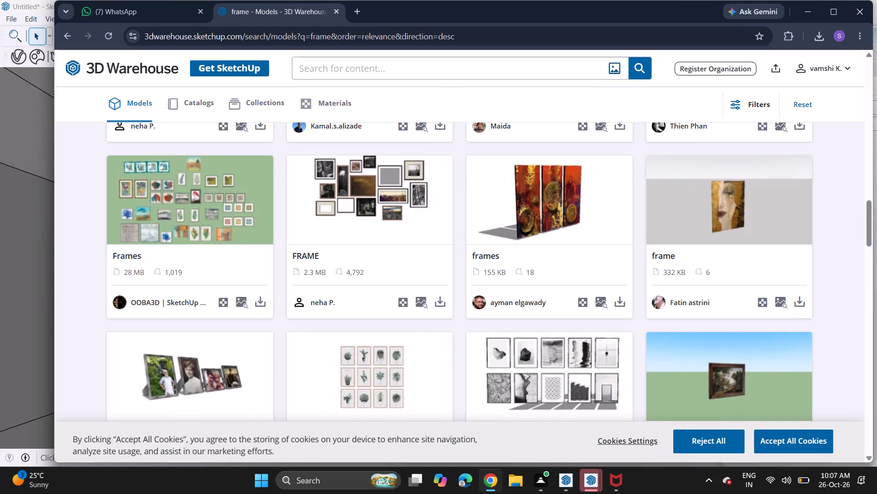
left_click(544, 74)
type("wall")
key("space")
type("ligth")
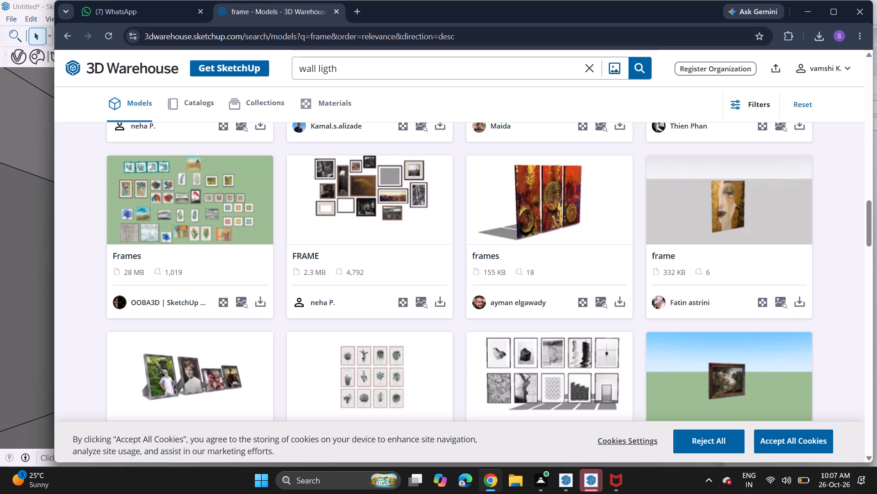
key("Return")
Browse the "wall ligth" model results for a fixture that suits the interior walls.
scroll(504, 170, "up", 6)
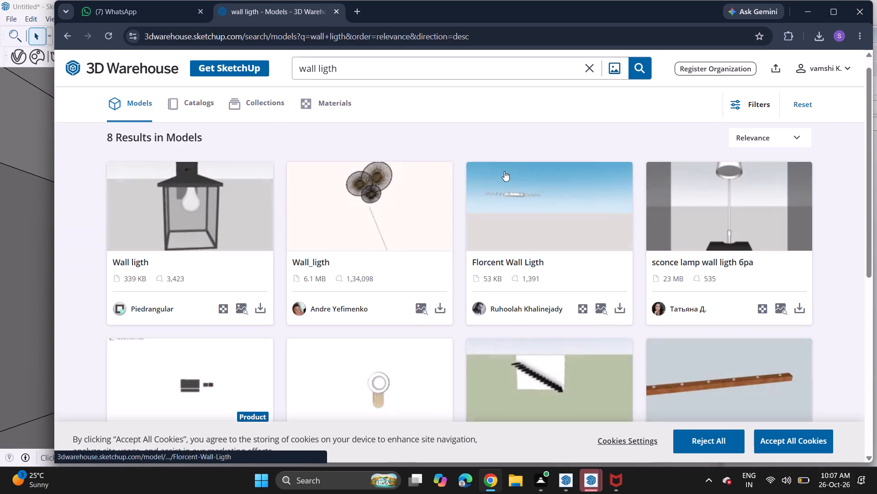
scroll(499, 187, "down", 3)
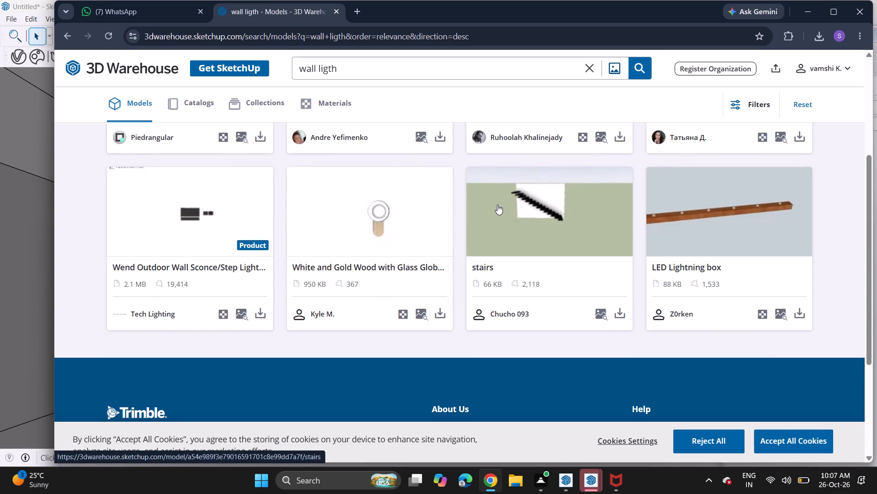
scroll(497, 204, "up", 5)
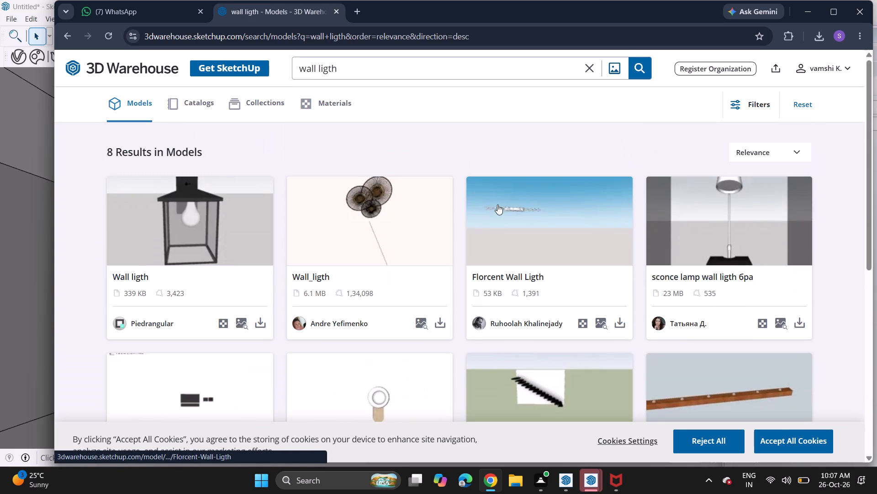
scroll(498, 237, "up", 1)
scroll(498, 237, "down", 1)
scroll(498, 237, "up", 2)
scroll(498, 237, "down", 2)
scroll(393, 324, "up", 6)
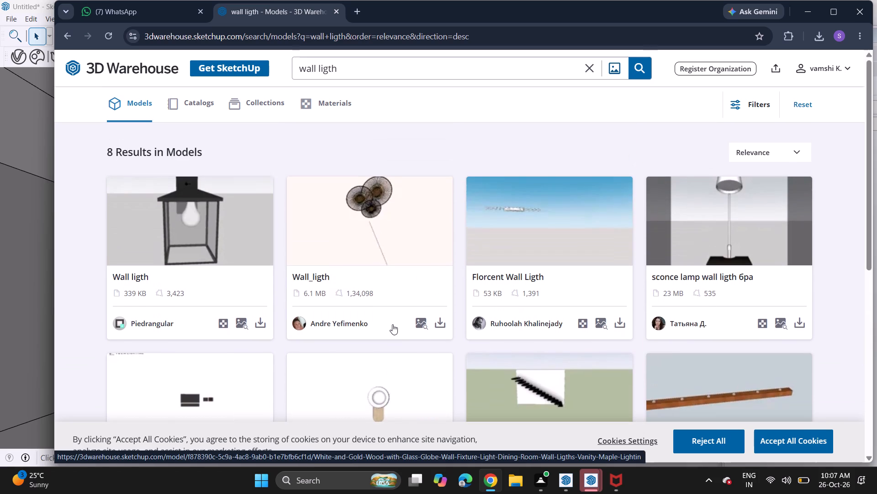
scroll(392, 324, "up", 2)
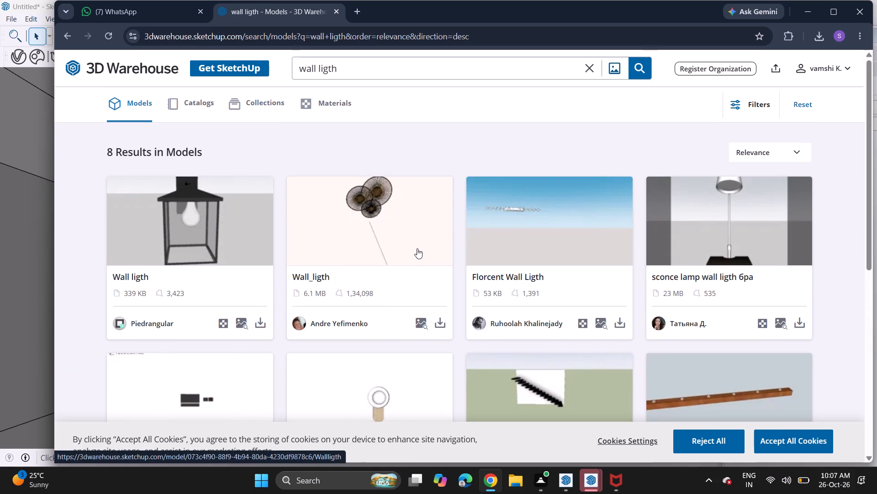
Change the 3D Warehouse search to "wall lamp".
left_click(405, 65)
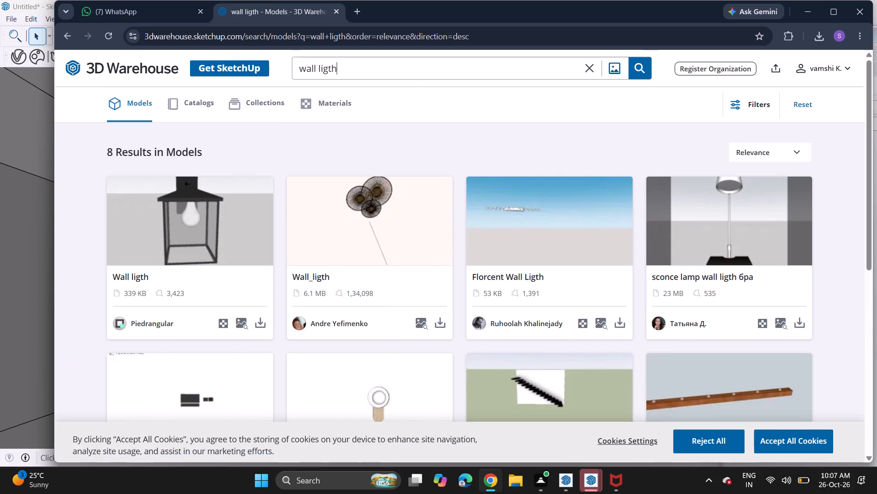
key("BackSpace")
key("BackSpace")
key("BackSpace")
key("BackSpace")
key("BackSpace")
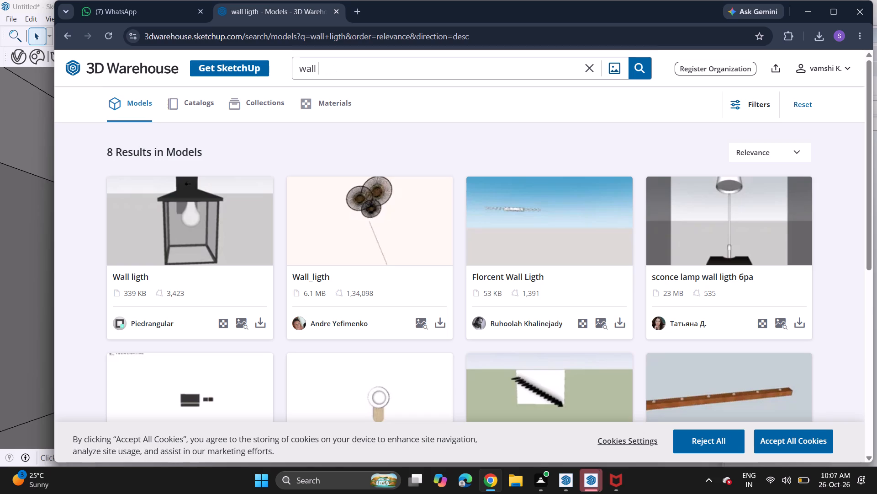
type("lamp")
key("Return")
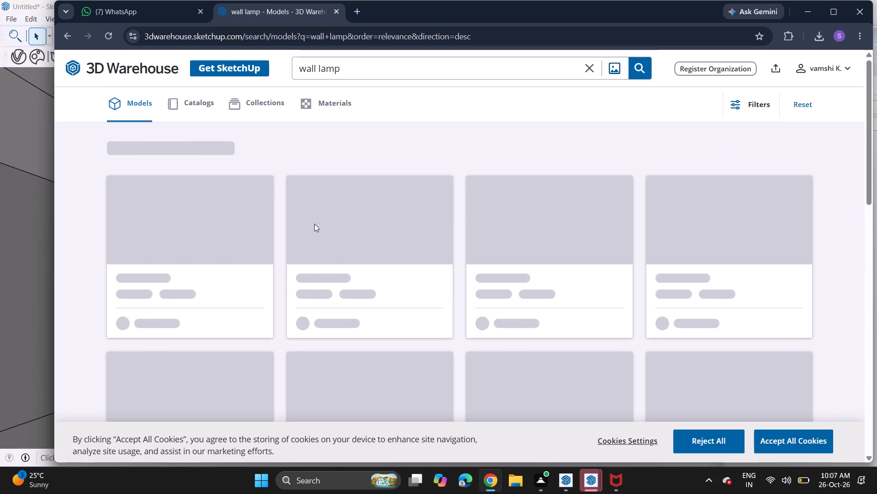
Browse the "wall lamp" model results for fixtures that suit the interior walls.
scroll(333, 272, "up", 1)
scroll(333, 272, "down", 1)
scroll(333, 272, "up", 3)
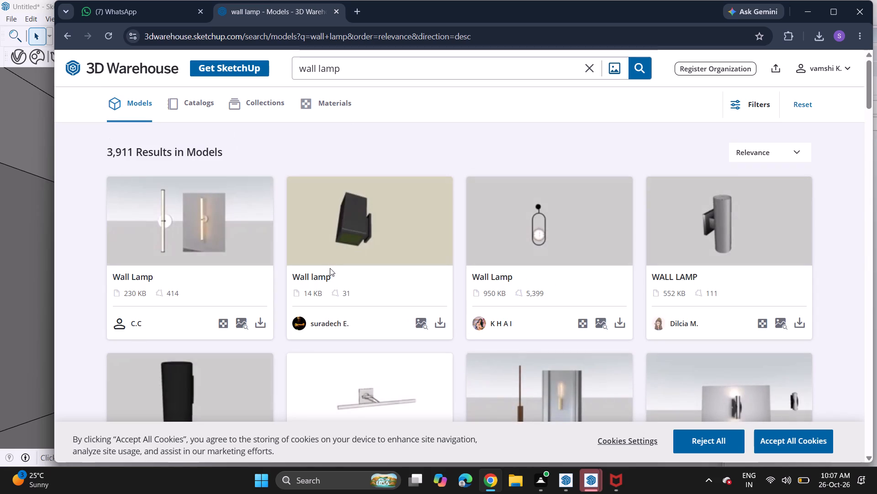
scroll(330, 268, "down", 2)
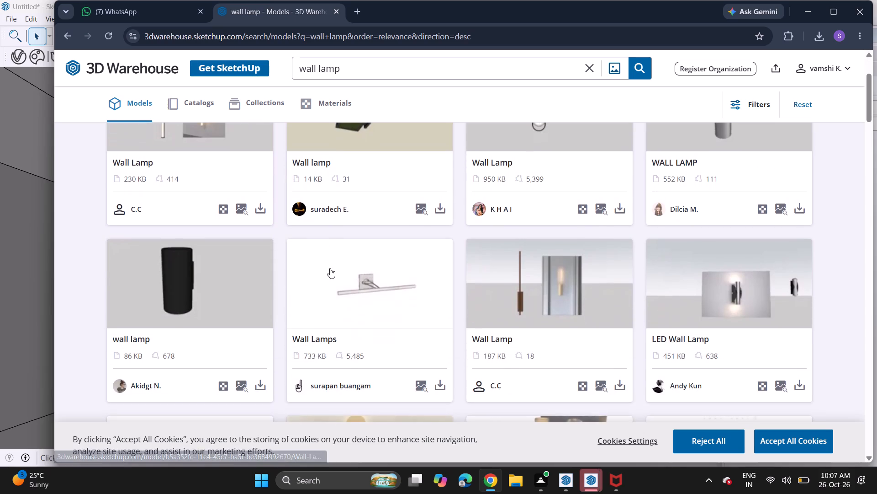
scroll(330, 268, "down", 4)
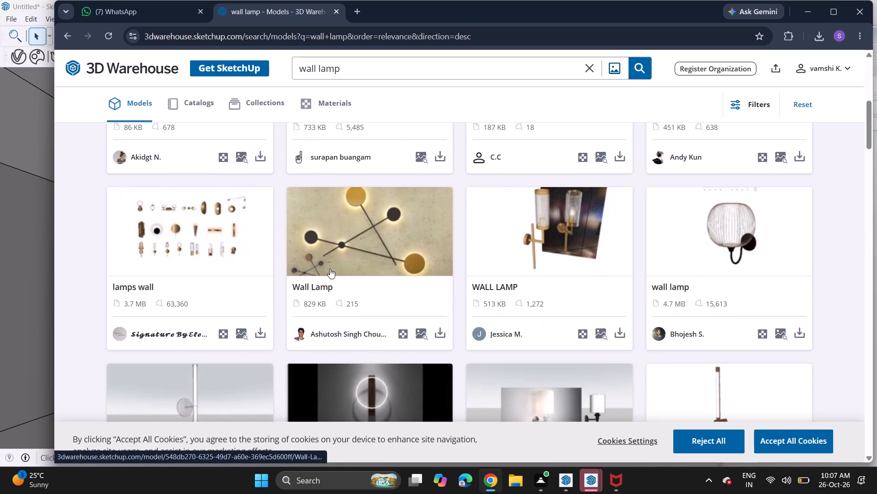
scroll(330, 268, "down", 5)
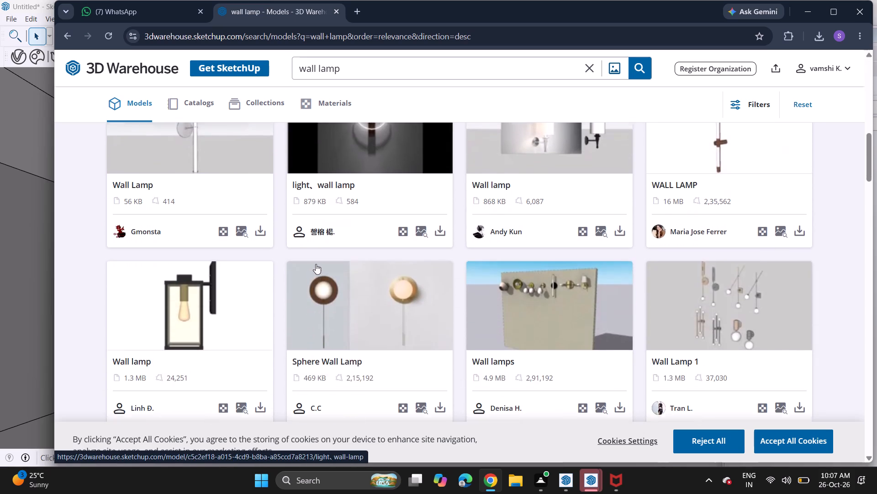
scroll(317, 267, "down", 4)
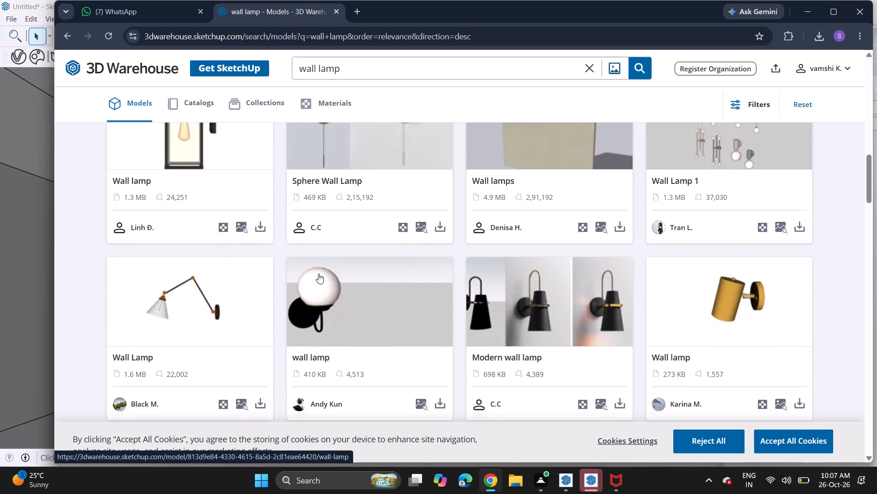
scroll(318, 274, "down", 3)
scroll(318, 274, "up", 1)
scroll(318, 274, "down", 2)
scroll(318, 274, "up", 1)
scroll(318, 274, "down", 6)
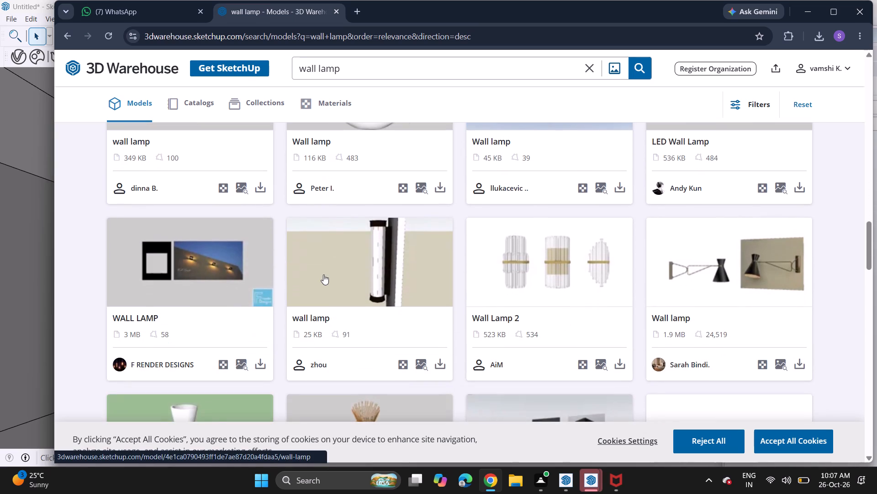
scroll(323, 274, "down", 6)
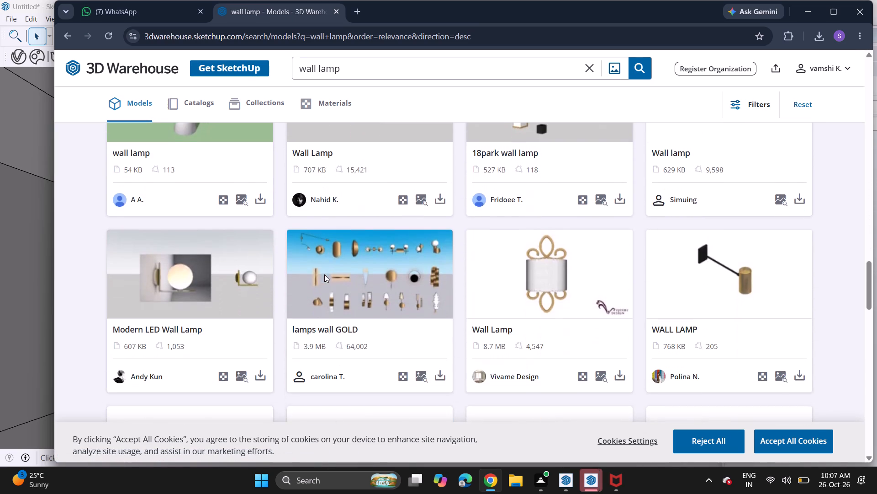
scroll(324, 274, "down", 3)
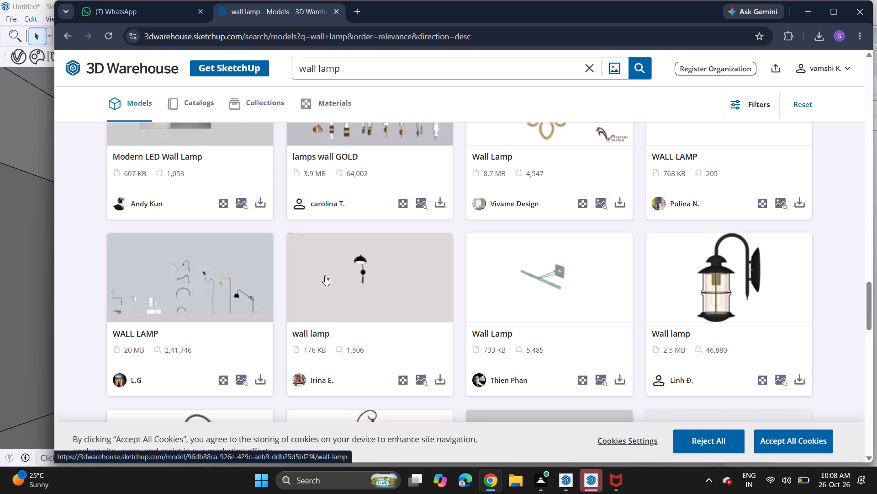
scroll(295, 328, "down", 6)
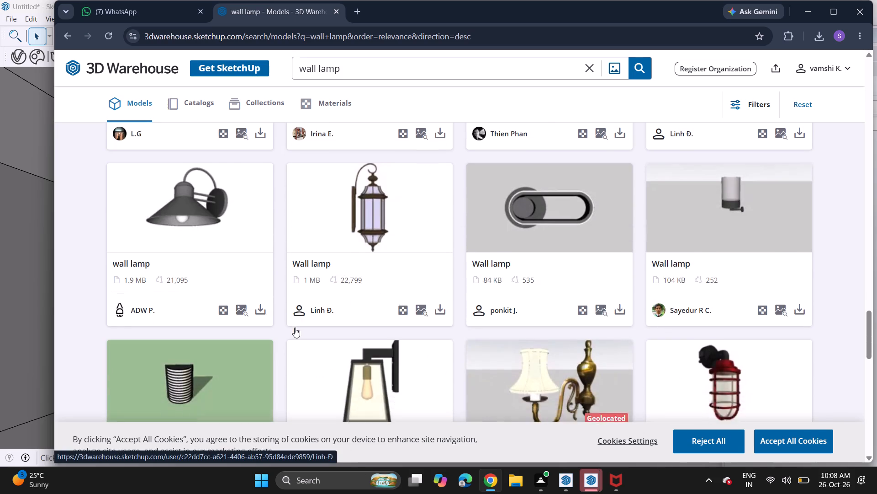
scroll(295, 328, "down", 6)
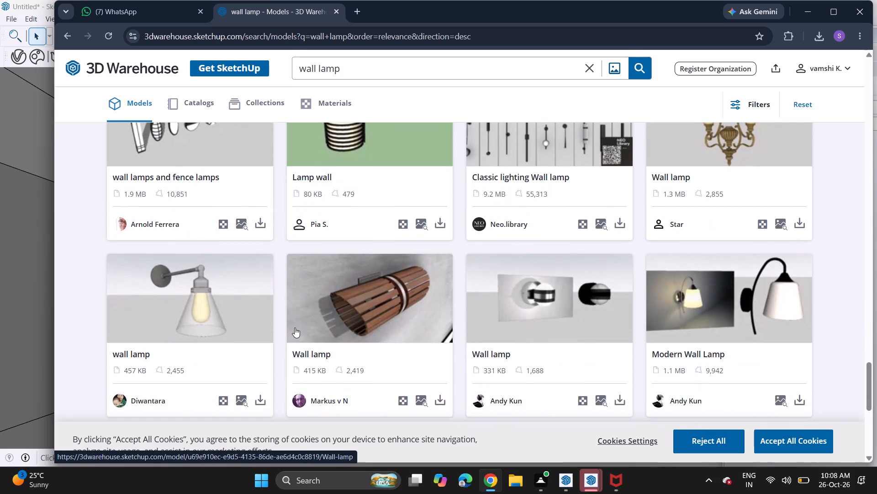
Download the Classic lighting Wall lamp model by Neo.library as a SketchUp file.
scroll(295, 328, "up", 2)
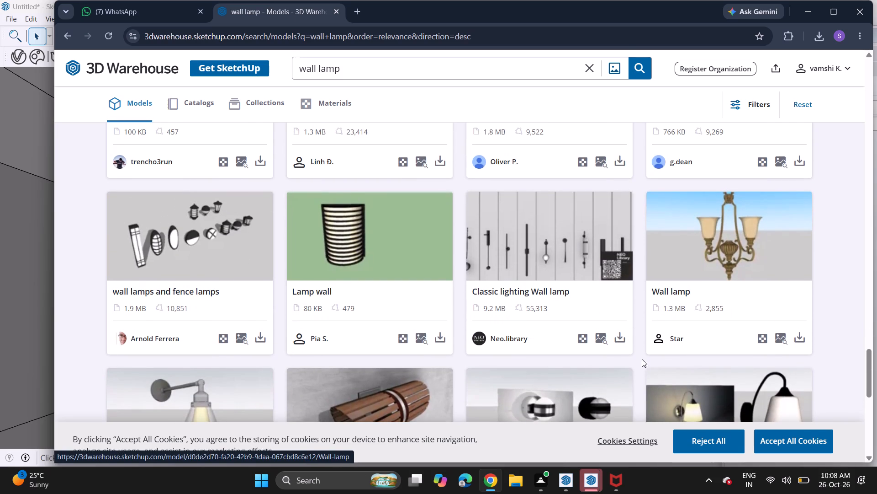
left_click(618, 337)
left_click(626, 368)
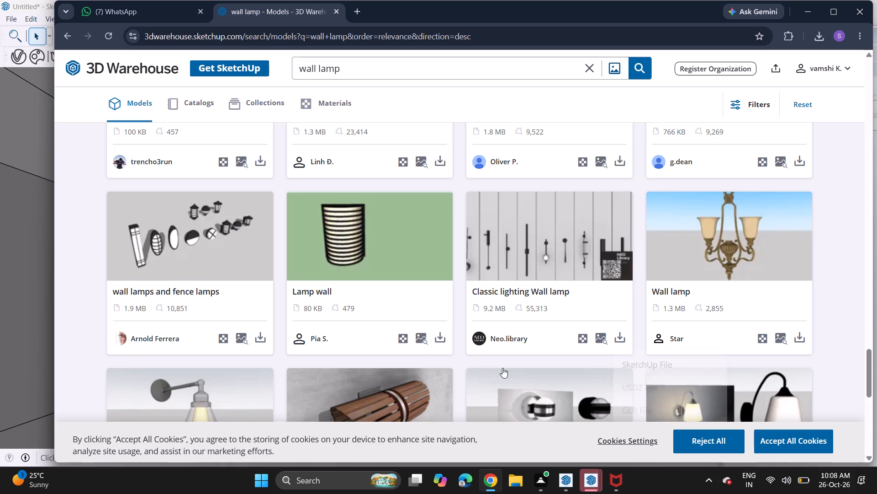
Load more "wall lamp" results and look through them for another suitable wall fixture.
scroll(411, 357, "down", 5)
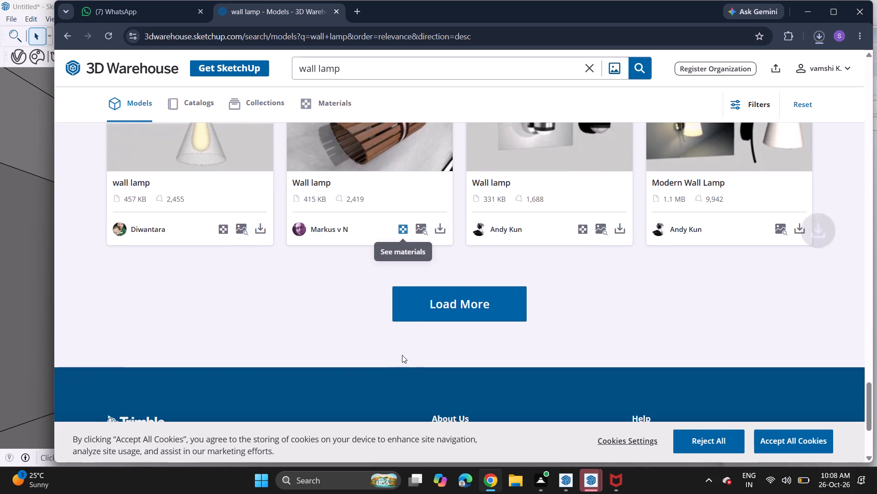
left_click(423, 319)
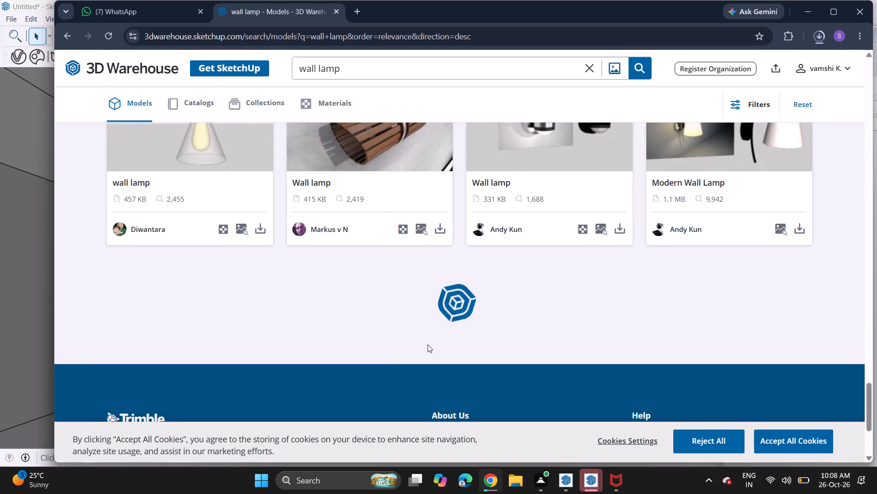
scroll(432, 344, "up", 4)
scroll(430, 344, "down", 3)
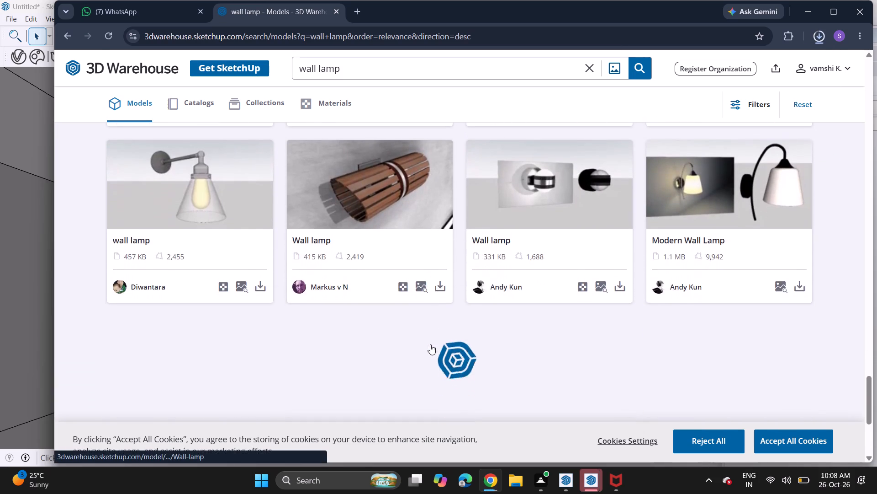
scroll(430, 344, "down", 3)
scroll(430, 344, "up", 10)
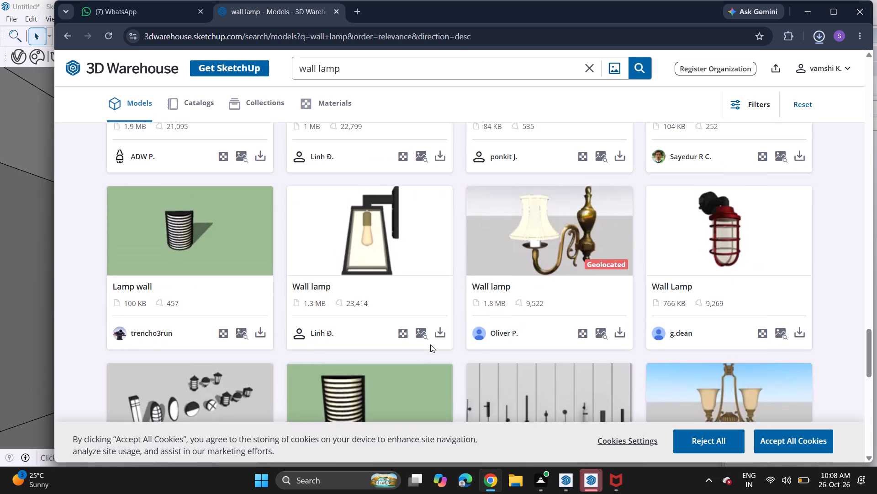
scroll(430, 344, "up", 11)
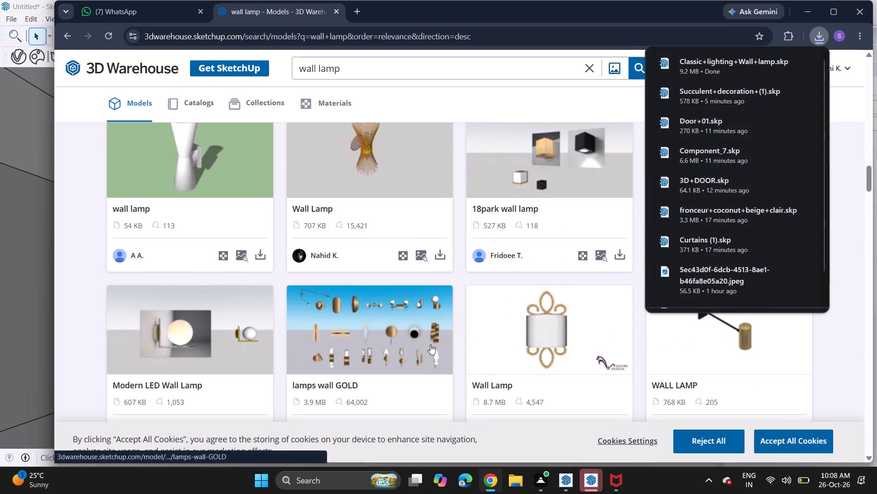
scroll(430, 344, "down", 11)
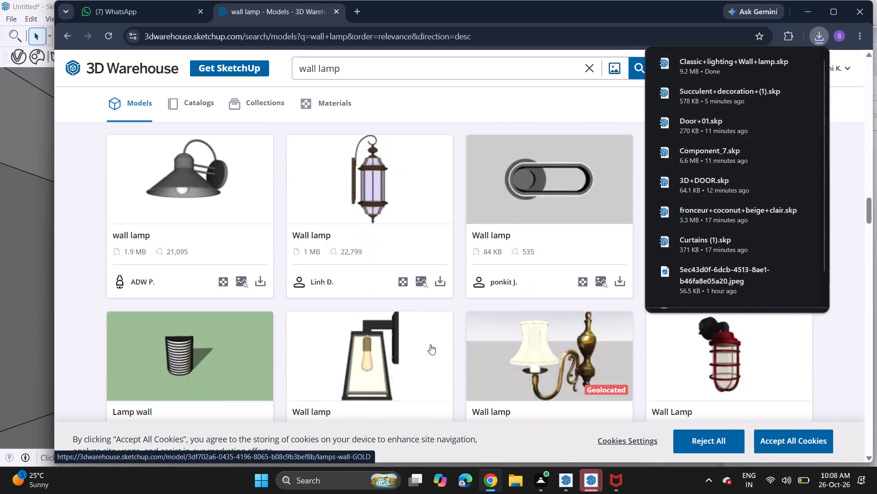
scroll(430, 344, "down", 8)
scroll(430, 344, "up", 1)
scroll(430, 344, "down", 1)
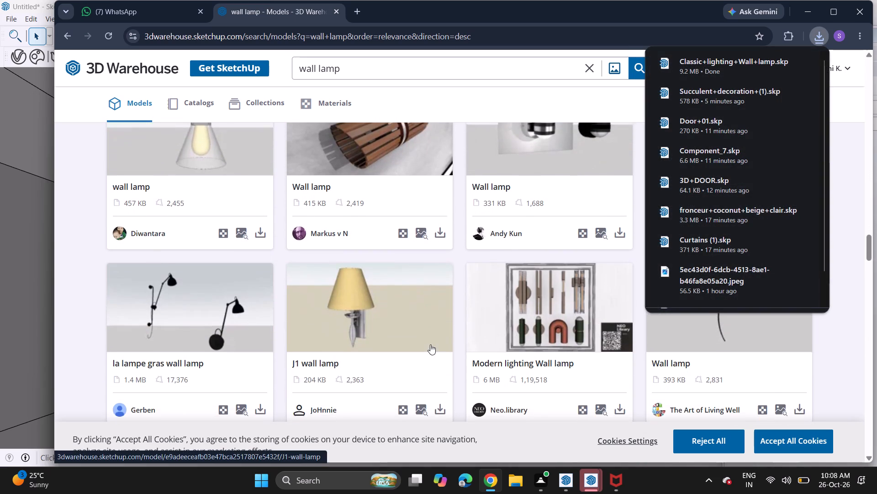
scroll(430, 344, "down", 5)
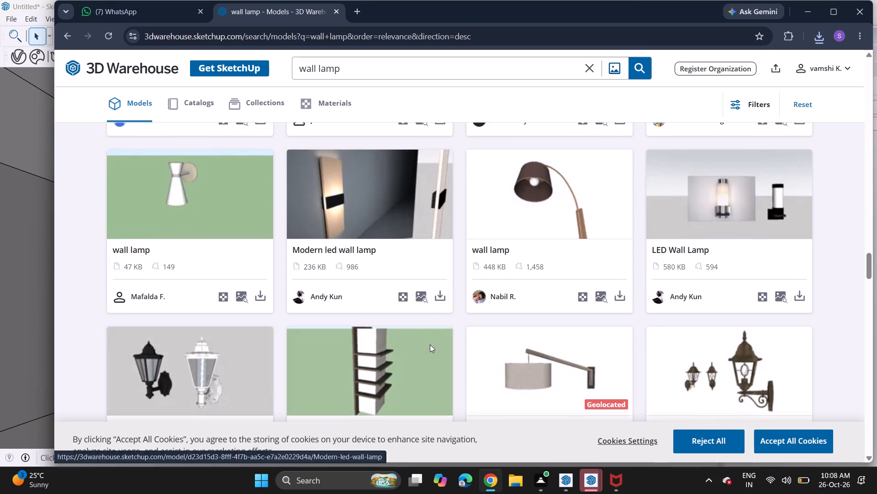
scroll(430, 344, "down", 4)
scroll(430, 344, "up", 1)
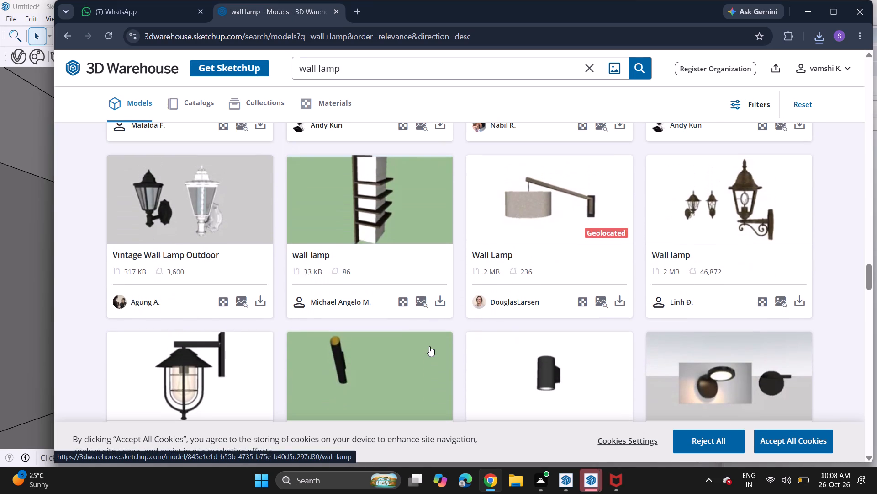
scroll(429, 346, "down", 4)
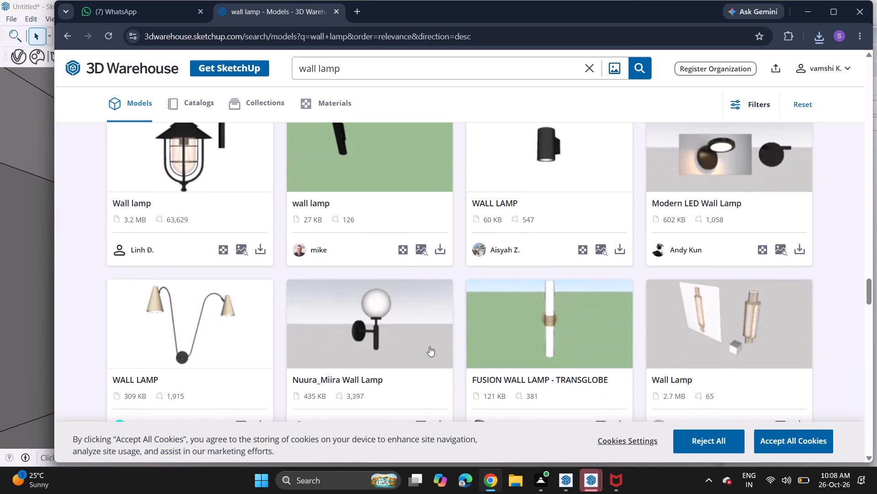
scroll(429, 346, "down", 6)
scroll(429, 346, "up", 1)
scroll(429, 346, "down", 4)
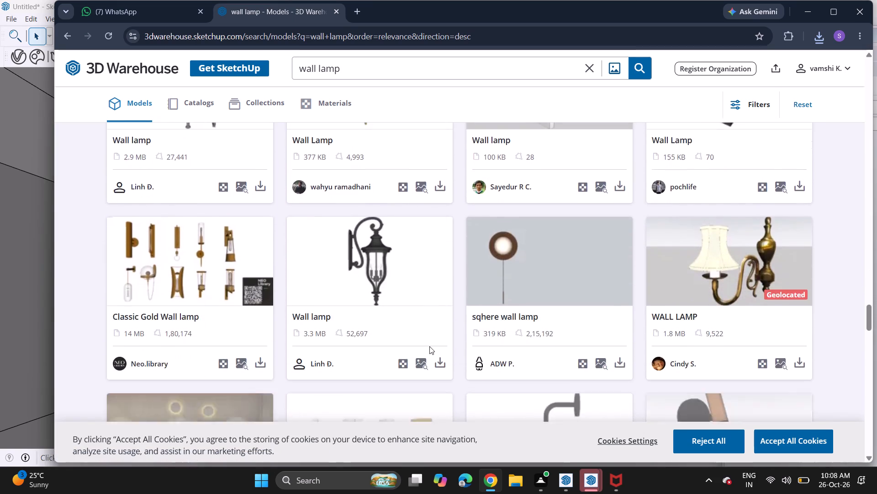
scroll(429, 346, "down", 1)
scroll(429, 346, "up", 1)
scroll(429, 346, "down", 6)
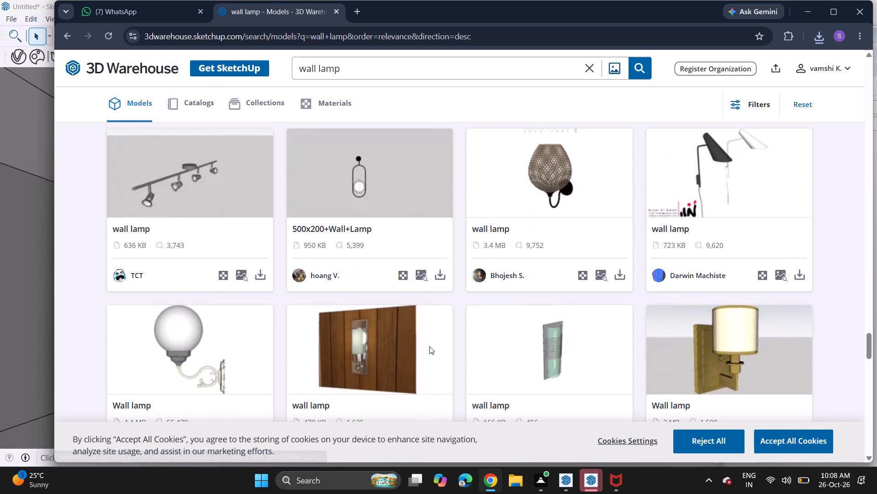
scroll(429, 346, "down", 8)
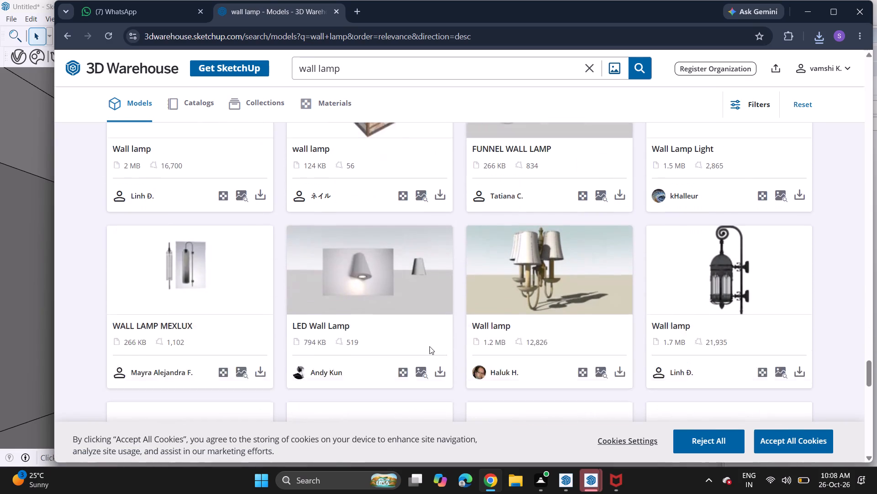
scroll(429, 346, "down", 2)
scroll(429, 346, "up", 1)
scroll(429, 346, "down", 1)
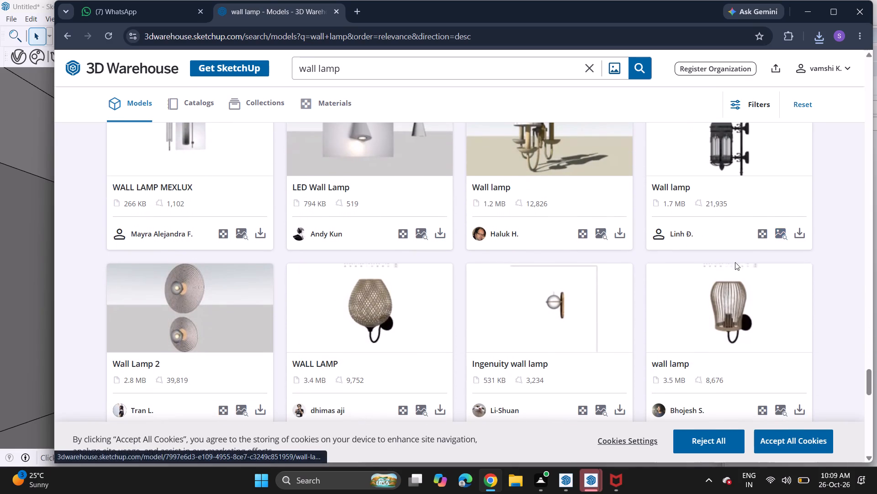
Download the 1.7 MB black lantern-style Wall lamp model as a SketchUp file.
left_click(797, 233)
left_click(783, 262)
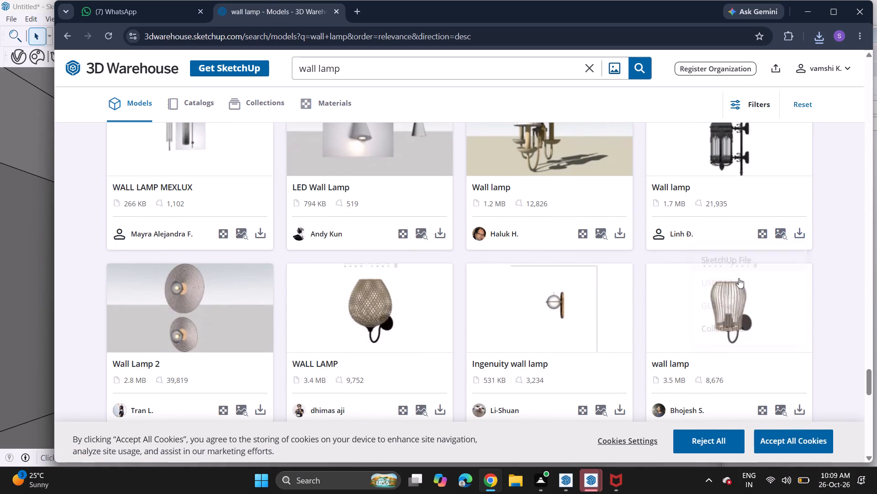
Look through the remaining "wall lamp" results and load a further batch to examine for a suitable fixture.
scroll(618, 301, "down", 7)
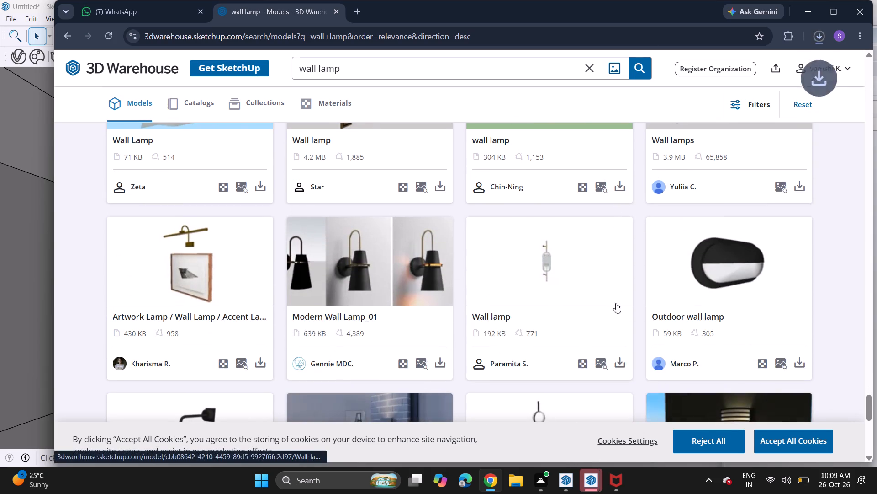
scroll(584, 335, "up", 1)
scroll(584, 335, "down", 5)
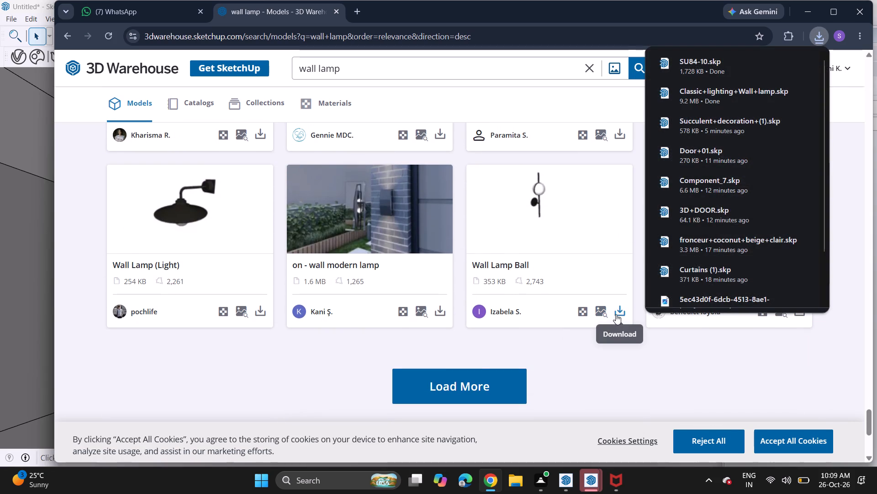
left_click(468, 376)
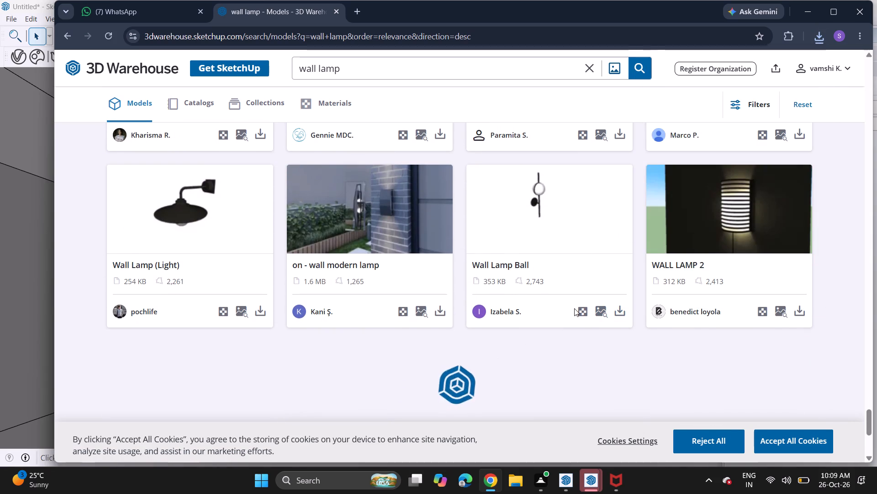
scroll(574, 308, "down", 2)
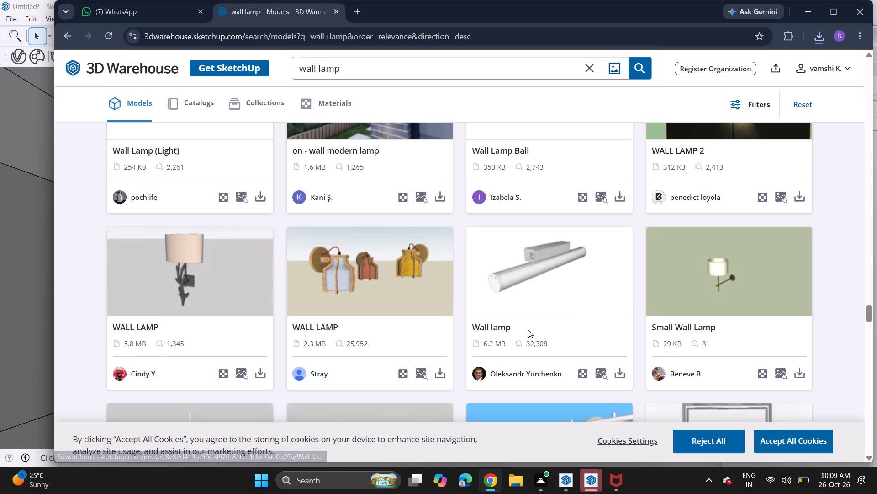
scroll(528, 330, "down", 7)
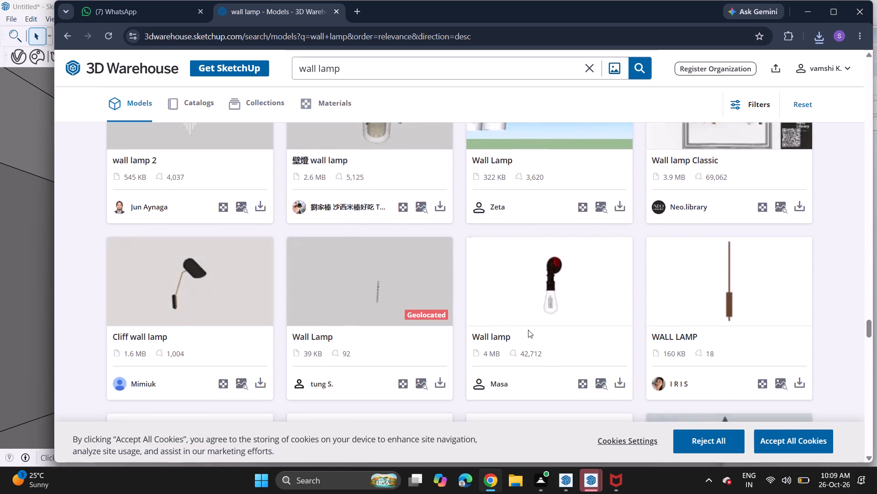
scroll(528, 330, "down", 4)
scroll(528, 330, "up", 1)
scroll(528, 330, "down", 2)
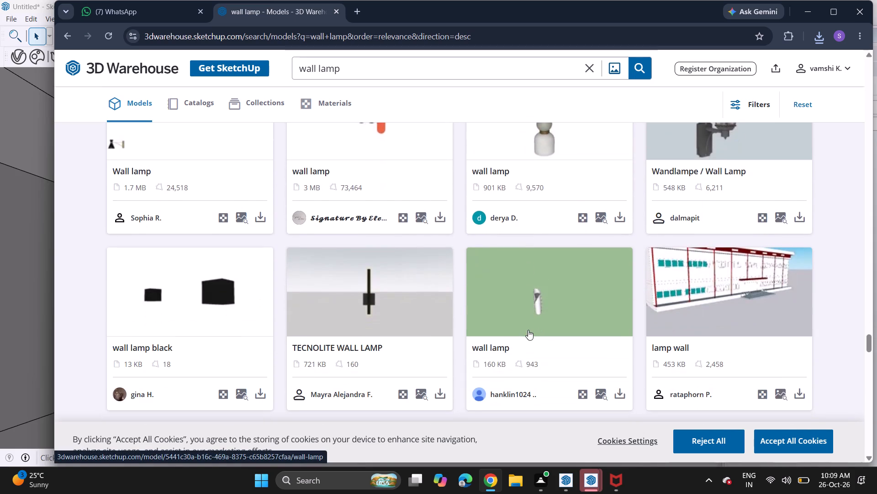
scroll(528, 330, "down", 4)
scroll(528, 330, "up", 1)
scroll(528, 330, "down", 1)
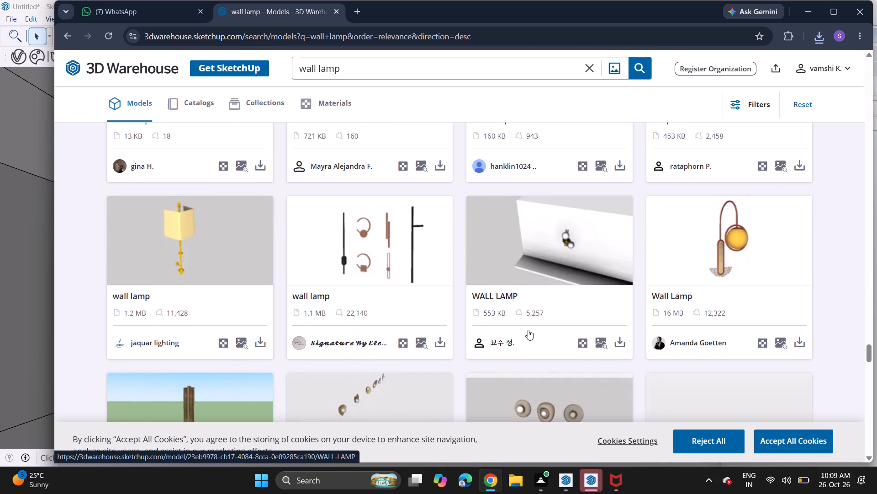
scroll(530, 328, "down", 5)
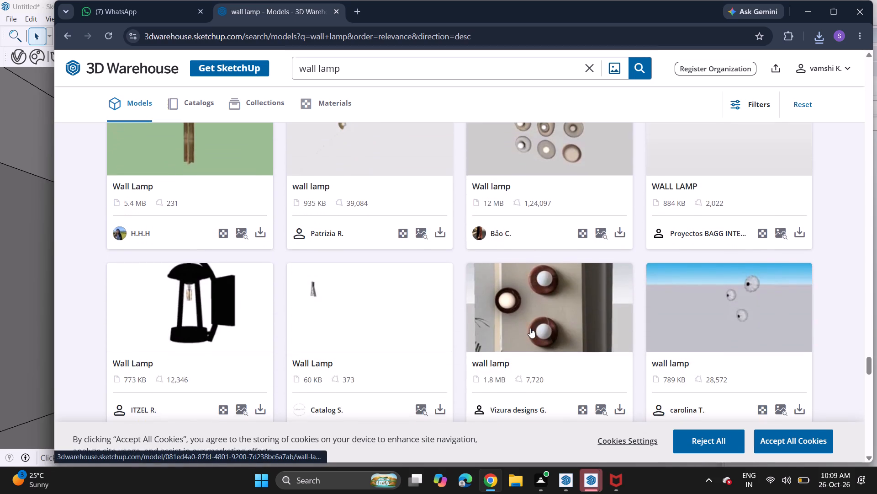
scroll(528, 317, "down", 4)
scroll(528, 322, "up", 1)
scroll(528, 322, "down", 4)
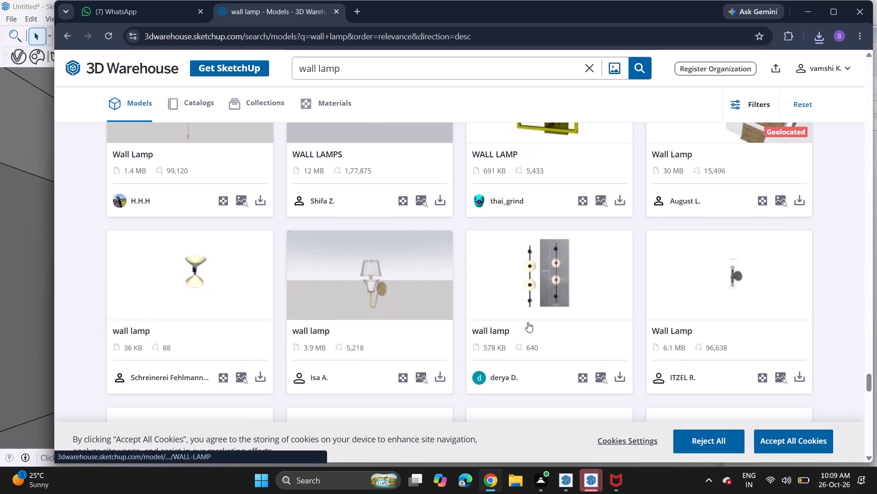
scroll(528, 322, "down", 4)
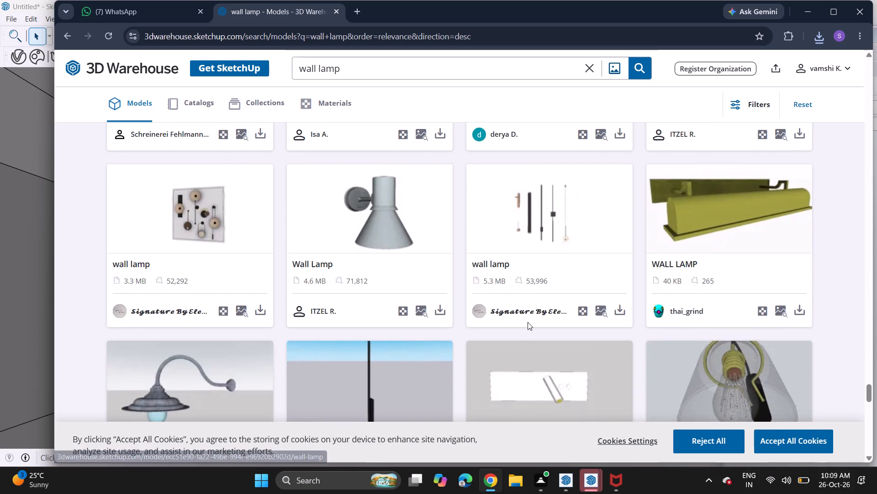
scroll(528, 322, "down", 4)
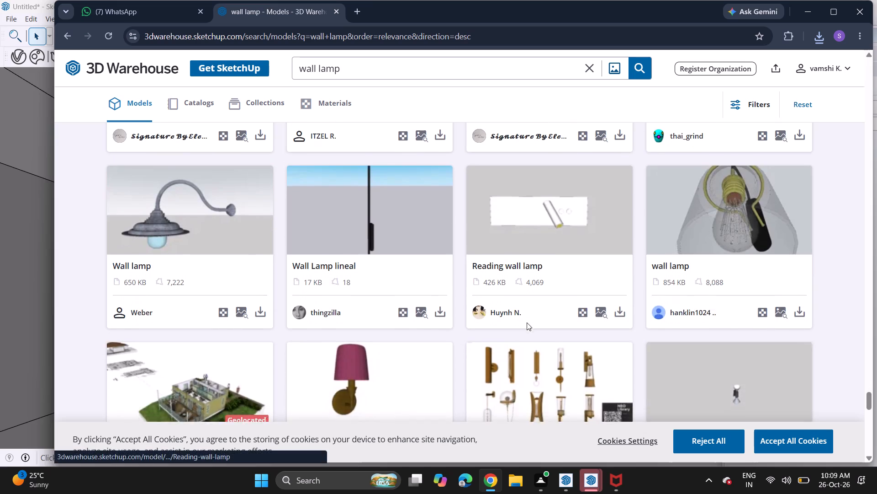
scroll(527, 322, "down", 5)
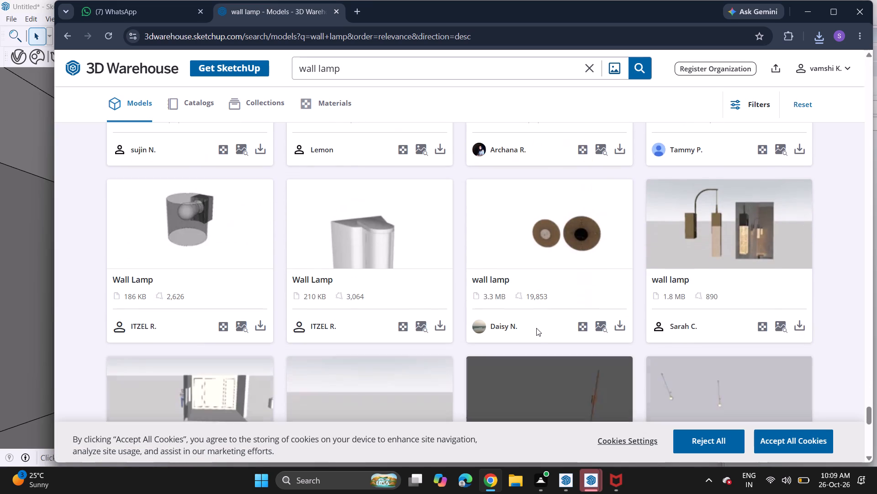
scroll(537, 332, "down", 7)
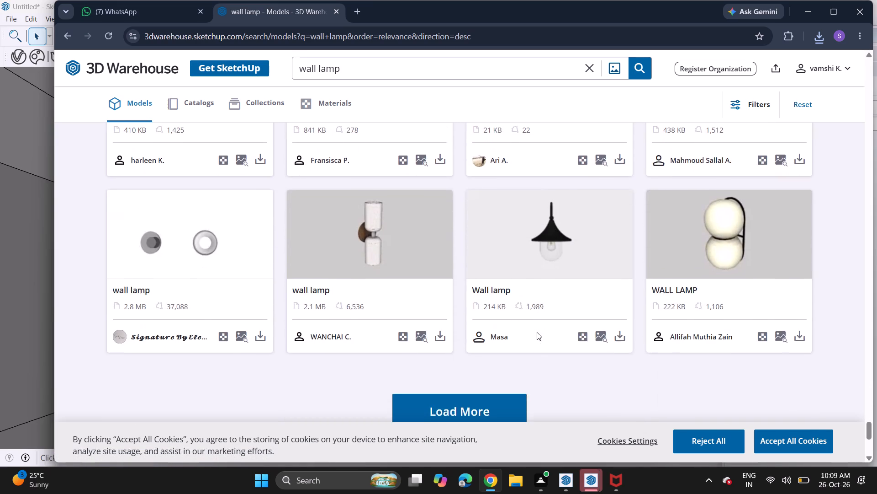
scroll(537, 332, "down", 1)
scroll(537, 332, "up", 1)
Load another batch of "wall lamp" results and examine it for fixtures that suit the interior walls.
left_click(481, 352)
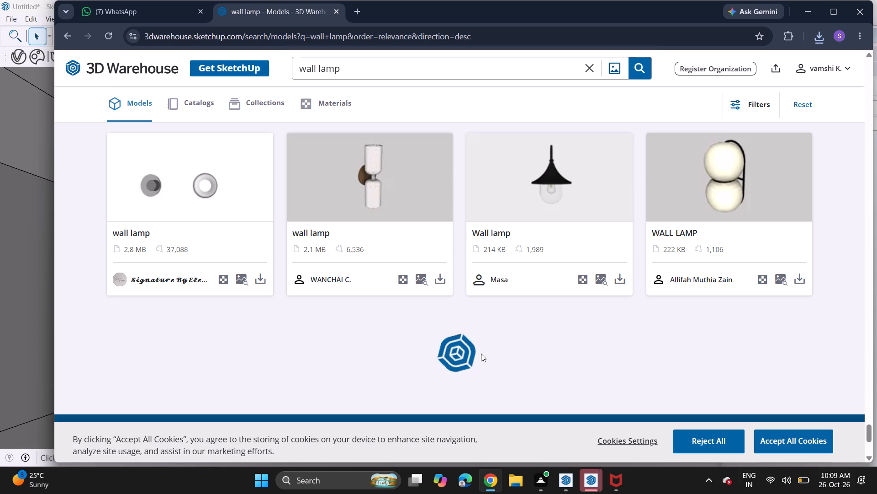
scroll(481, 354, "up", 1)
scroll(481, 354, "down", 5)
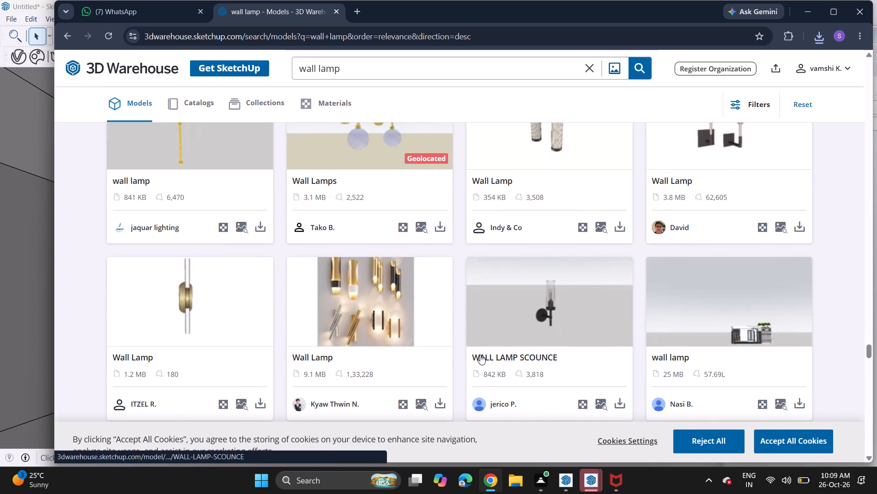
scroll(480, 354, "down", 5)
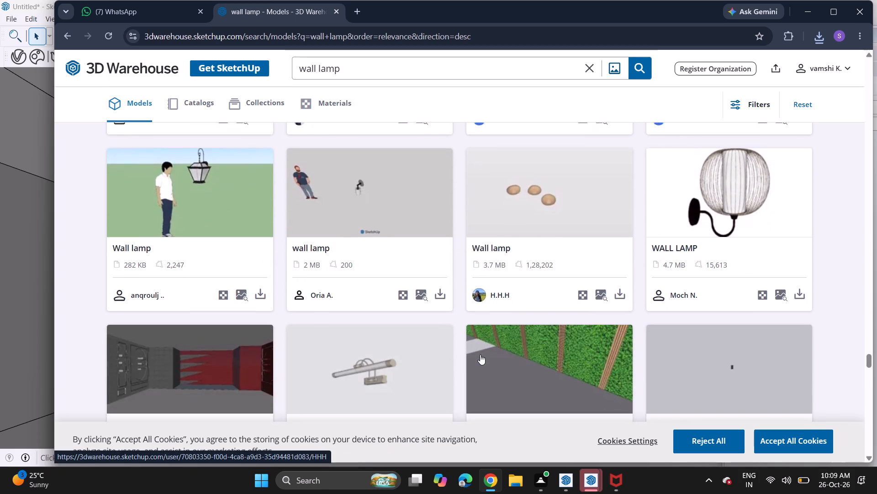
scroll(480, 354, "down", 5)
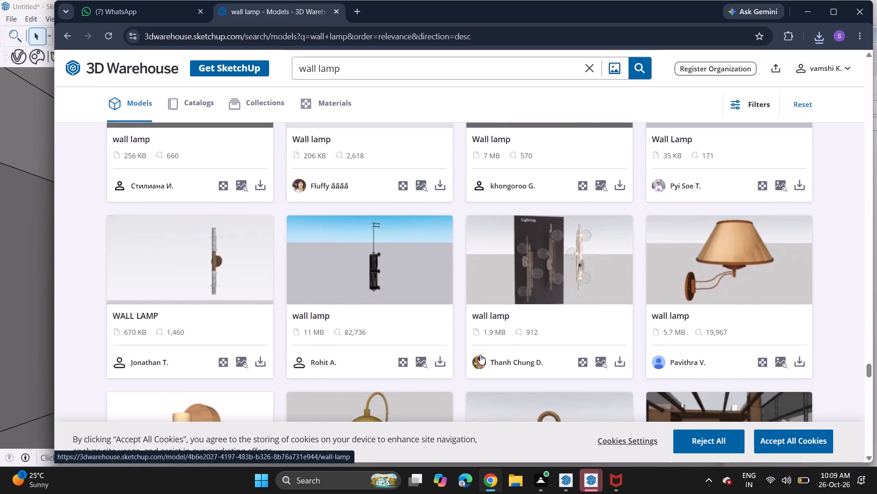
scroll(480, 354, "down", 8)
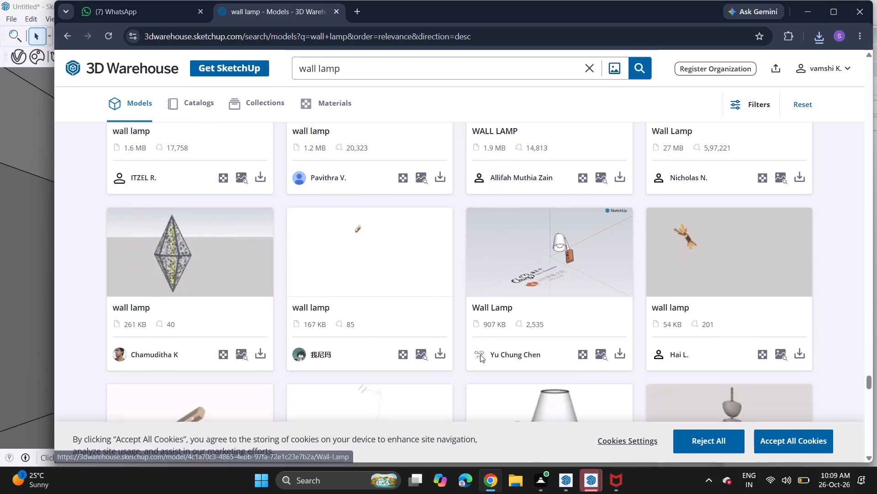
scroll(480, 354, "down", 6)
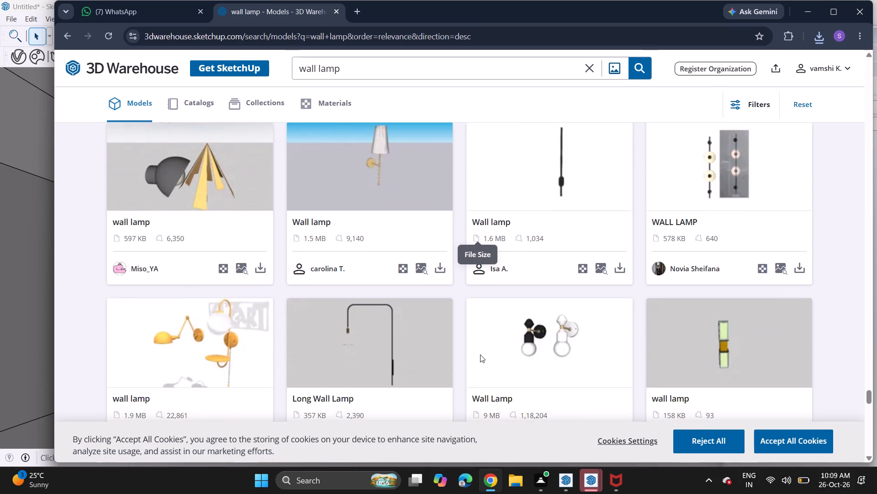
scroll(480, 354, "up", 2)
scroll(480, 354, "down", 5)
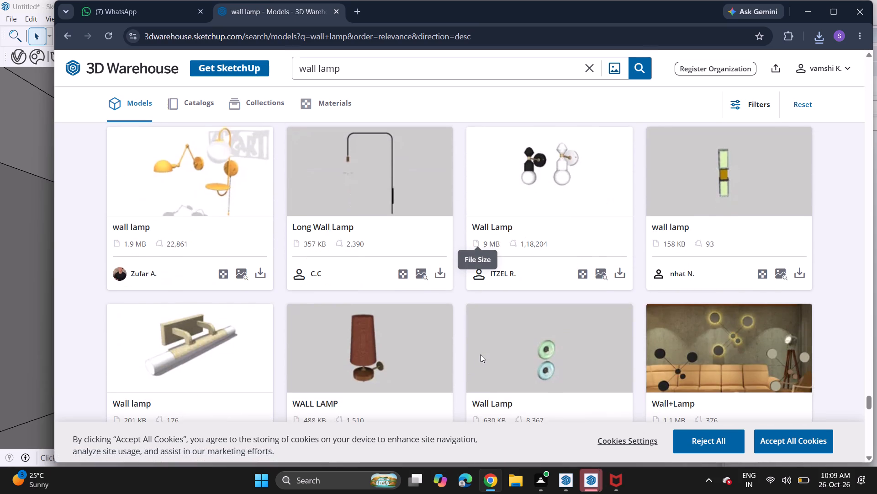
scroll(480, 354, "down", 8)
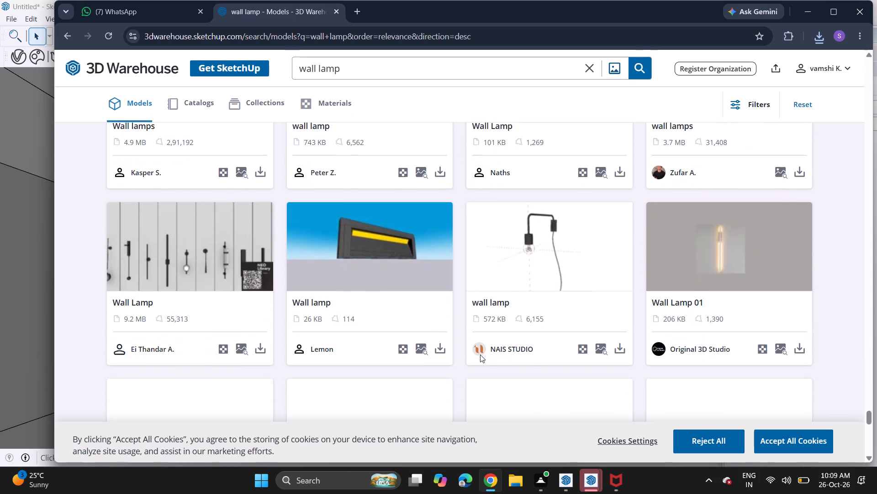
scroll(480, 354, "down", 2)
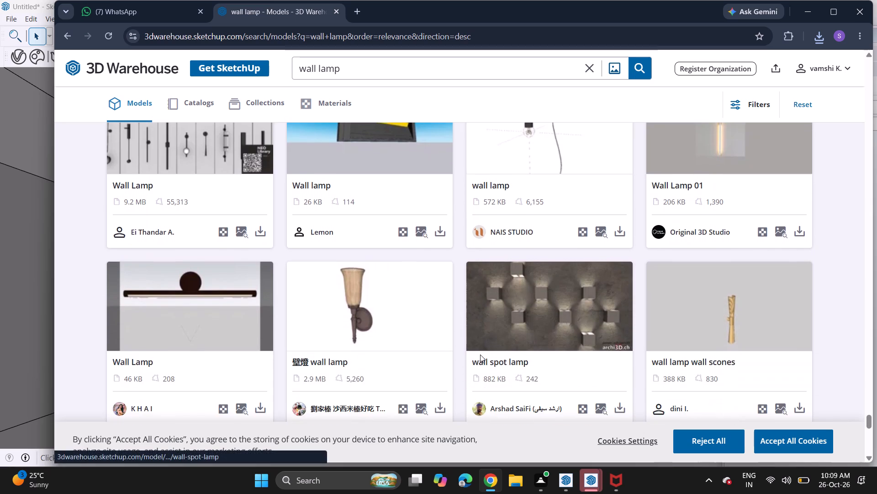
scroll(480, 354, "down", 5)
scroll(480, 354, "up", 1)
scroll(480, 354, "down", 4)
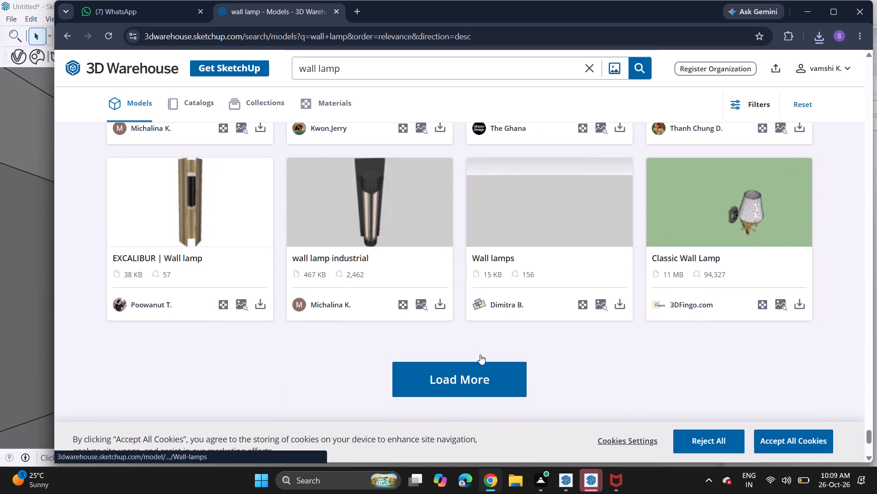
Request one more batch of "wall lamp" results and look back over the lamps already loaded.
scroll(480, 354, "down", 3)
left_click(474, 217)
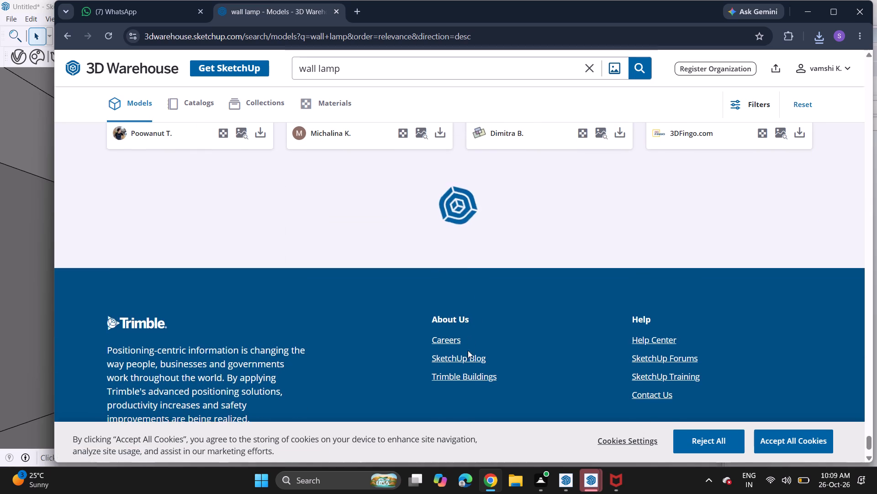
scroll(468, 353, "up", 3)
scroll(468, 353, "down", 1)
scroll(468, 353, "up", 2)
scroll(468, 353, "down", 1)
scroll(468, 353, "up", 1)
scroll(468, 353, "down", 7)
scroll(475, 354, "up", 4)
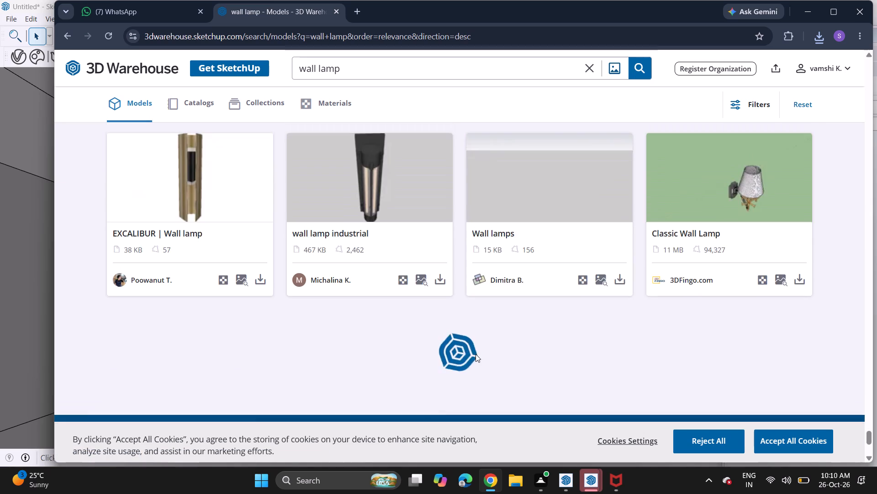
scroll(475, 354, "up", 9)
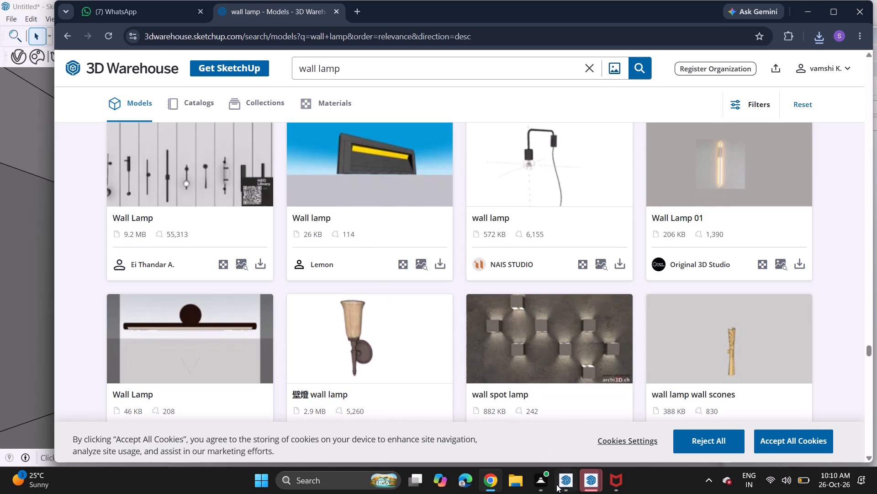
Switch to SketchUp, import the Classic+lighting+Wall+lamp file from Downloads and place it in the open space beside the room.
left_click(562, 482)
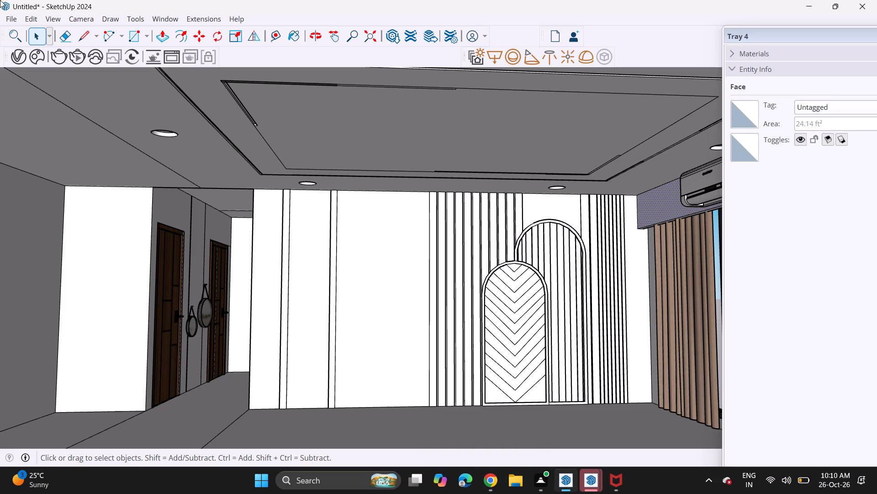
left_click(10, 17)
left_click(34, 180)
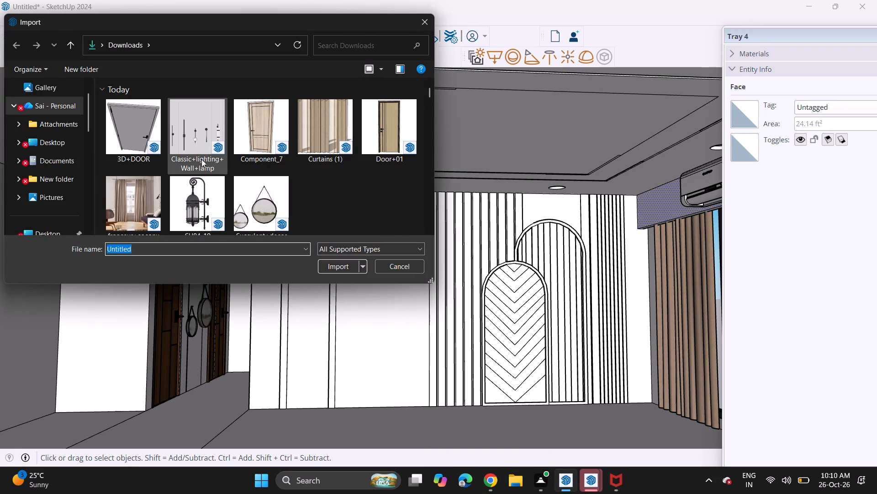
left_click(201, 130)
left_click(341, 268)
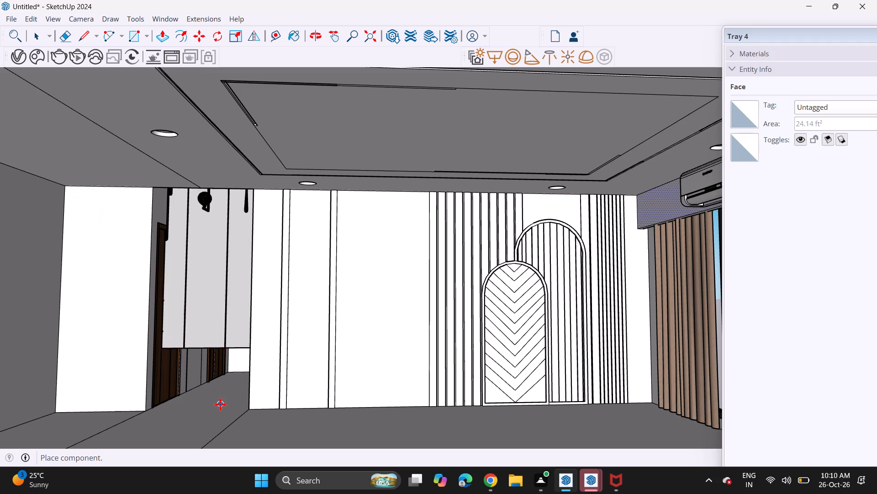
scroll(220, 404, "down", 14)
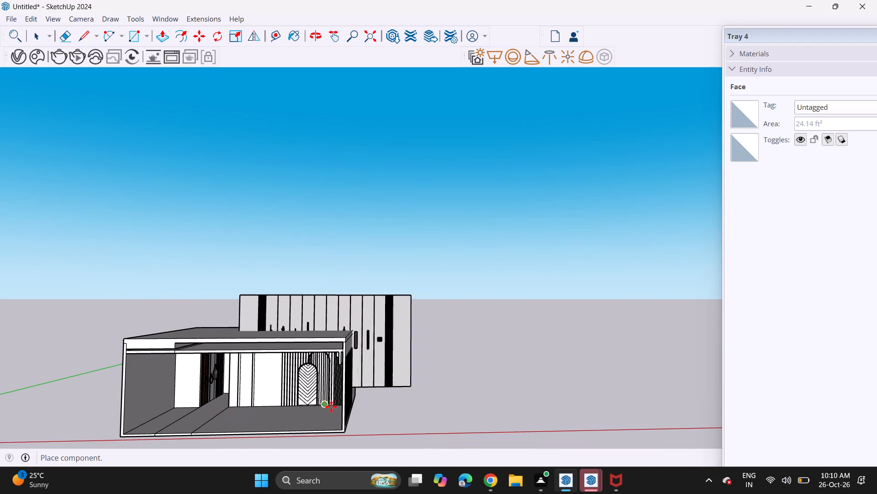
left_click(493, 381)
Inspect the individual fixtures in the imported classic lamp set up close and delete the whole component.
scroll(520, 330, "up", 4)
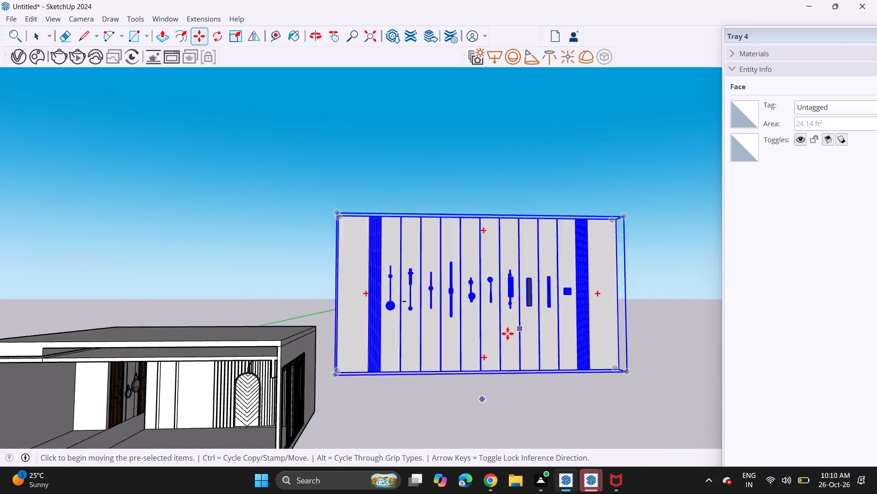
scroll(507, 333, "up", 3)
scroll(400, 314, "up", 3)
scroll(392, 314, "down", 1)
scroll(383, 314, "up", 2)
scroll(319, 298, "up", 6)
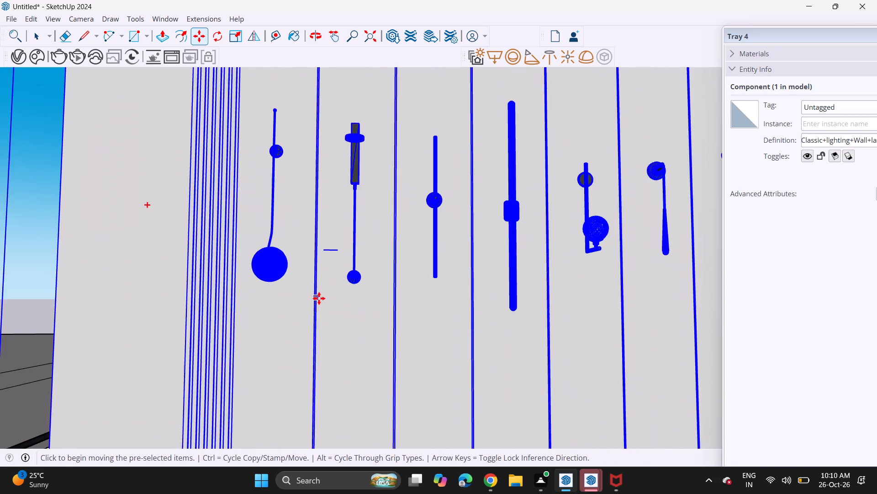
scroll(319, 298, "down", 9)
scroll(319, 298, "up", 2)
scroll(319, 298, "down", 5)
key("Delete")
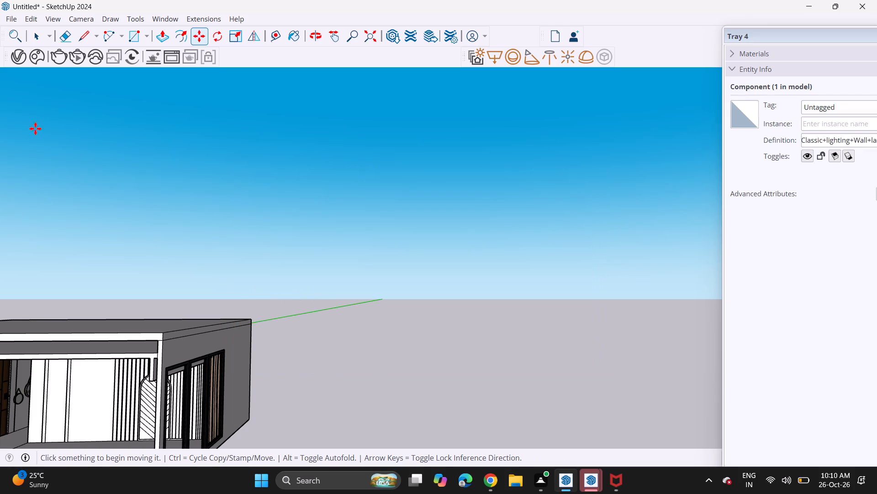
Import the SU84-10 lantern lamp from Downloads and place it on the corridor wall beside the round mirrors.
left_click(11, 21)
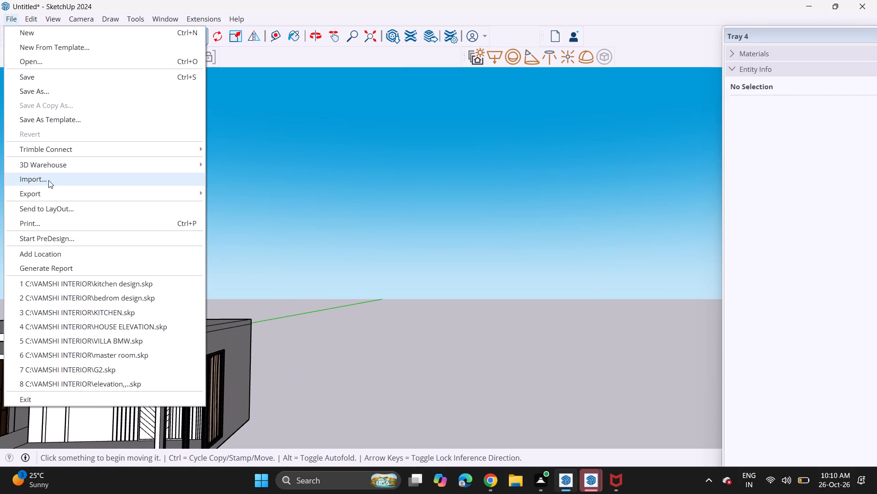
left_click(48, 180)
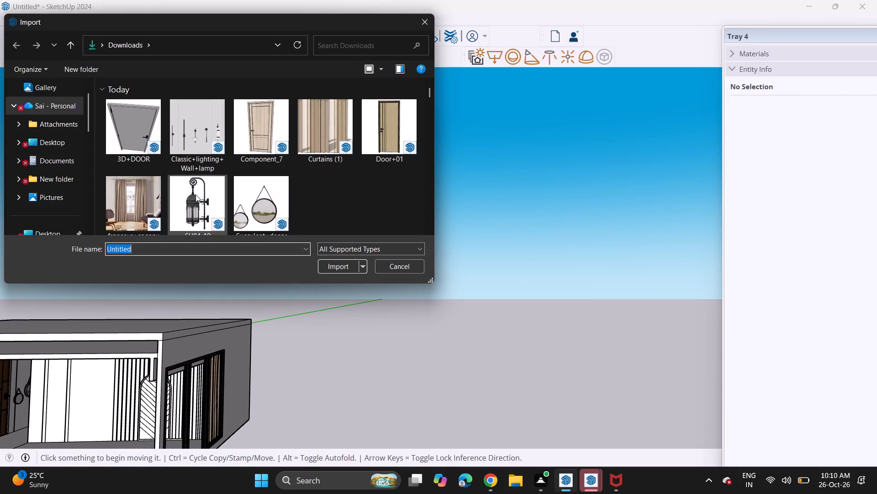
left_click(195, 198)
left_click(339, 267)
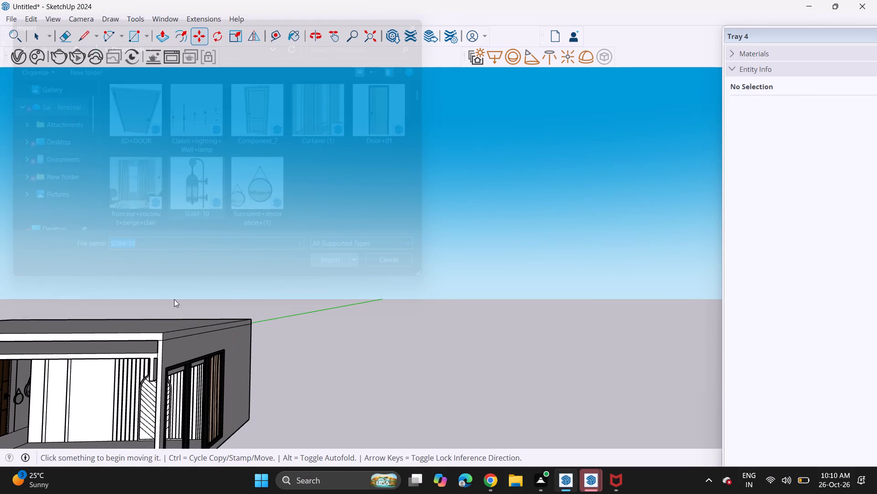
scroll(88, 353, "down", 3)
middle_click_drag(88, 359, 256, 283, "shift")
scroll(177, 314, "up", 15)
scroll(192, 327, "down", 2)
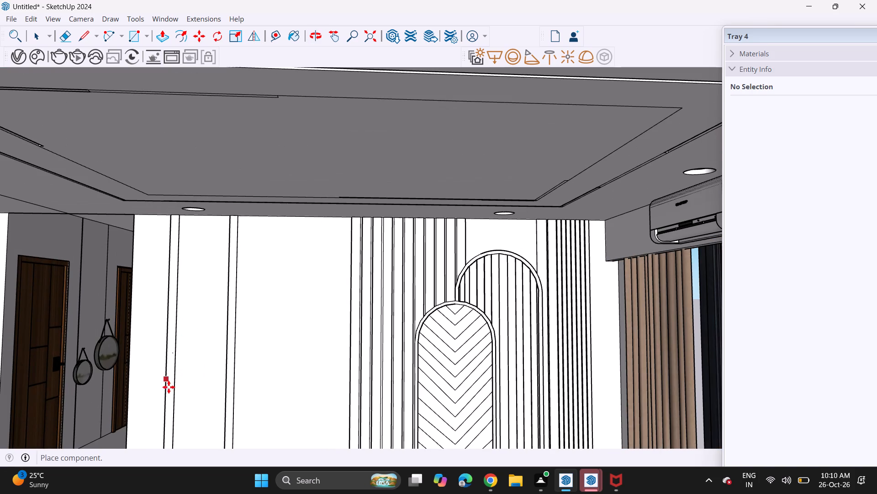
left_click(77, 371)
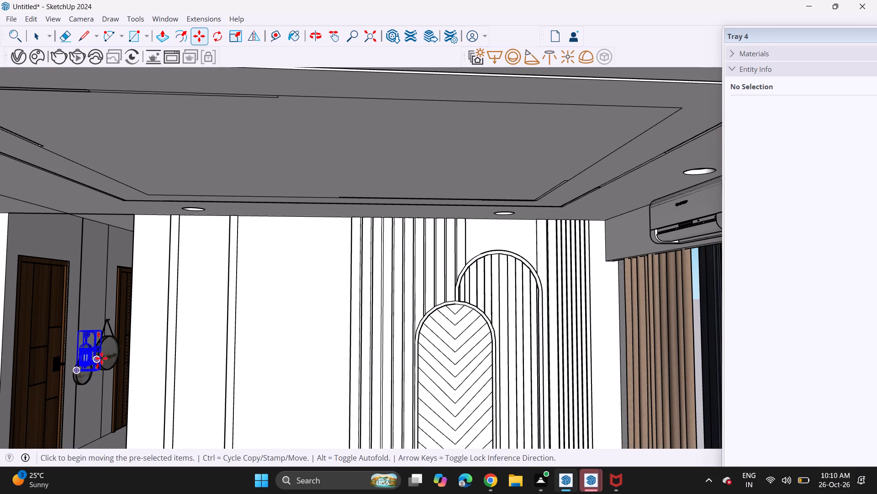
Move the lantern lamp away from the round mirrors to the floor at the far end of the corridor.
scroll(102, 349, "up", 13)
left_click(90, 349)
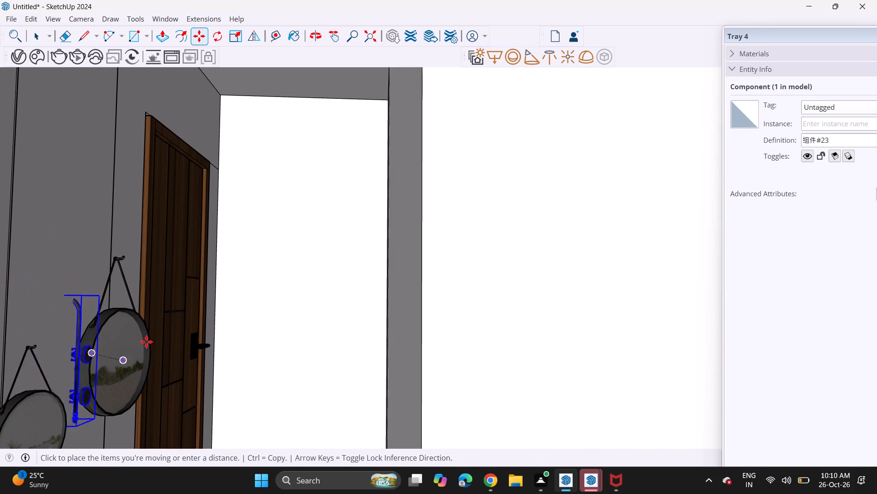
scroll(316, 294, "down", 1)
scroll(316, 294, "up", 1)
scroll(317, 294, "down", 6)
scroll(317, 300, "up", 1)
scroll(317, 304, "down", 16)
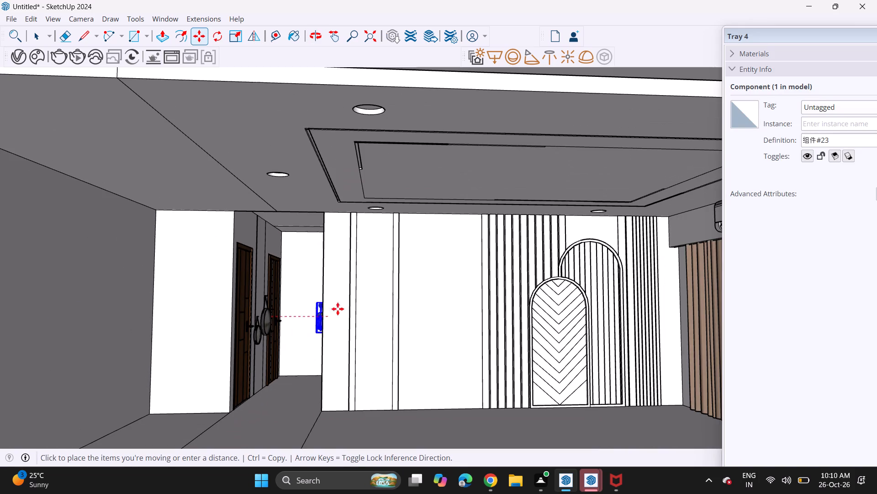
left_click(298, 365)
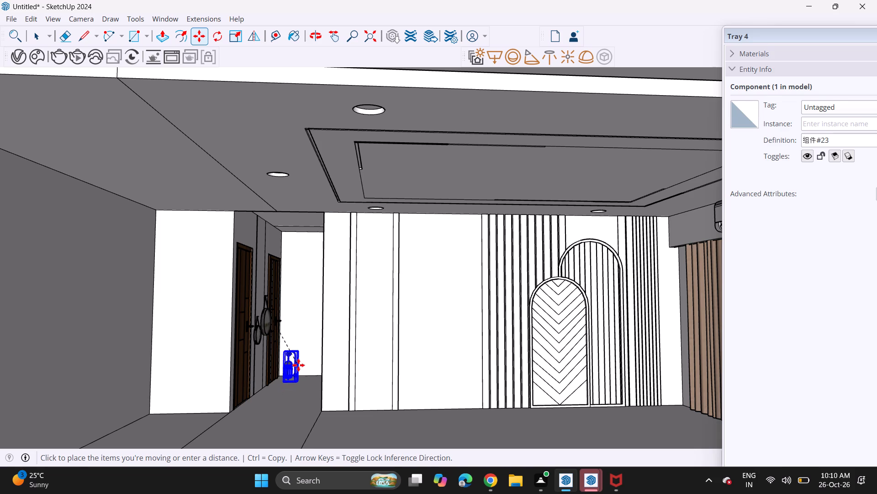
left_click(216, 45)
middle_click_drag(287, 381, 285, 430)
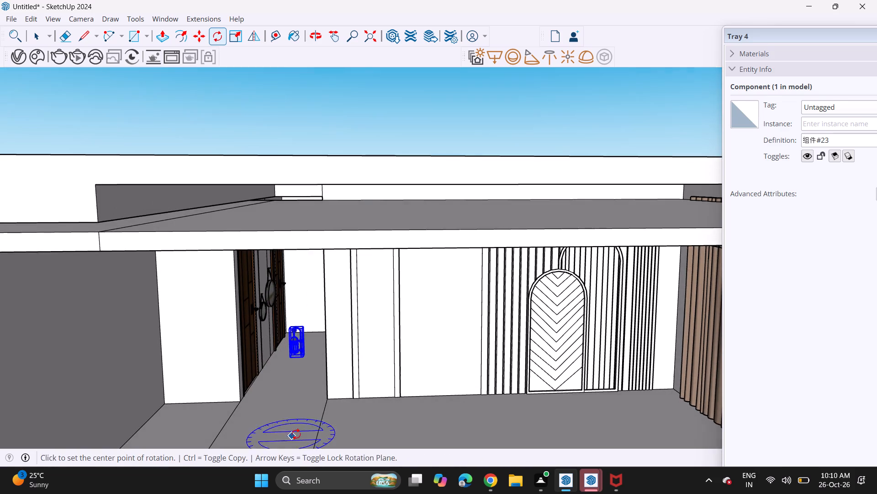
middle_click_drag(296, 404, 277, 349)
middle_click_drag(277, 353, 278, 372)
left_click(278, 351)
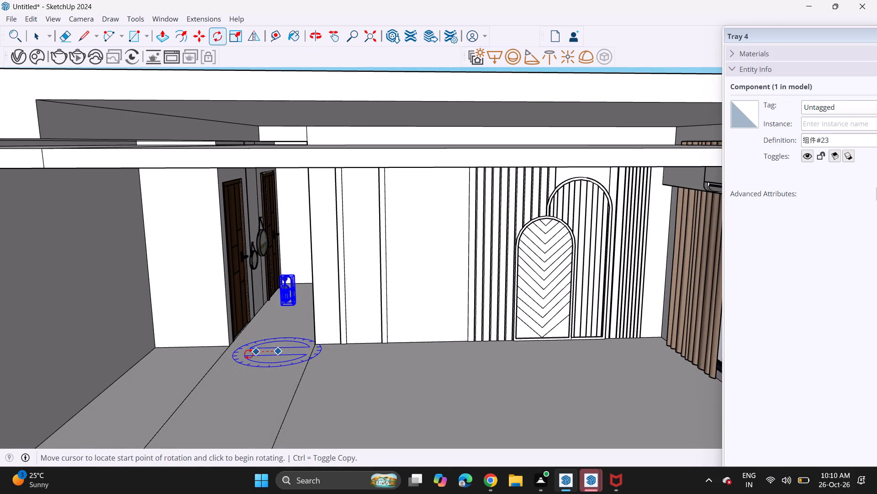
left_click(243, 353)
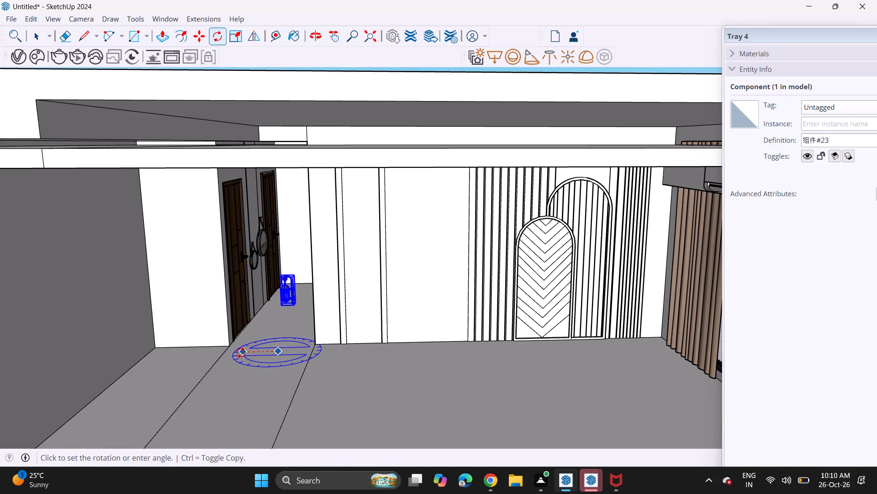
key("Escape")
Move the lantern lamp out of the corridor onto the open floor of the main room.
scroll(241, 353, "down", 1)
key("m")
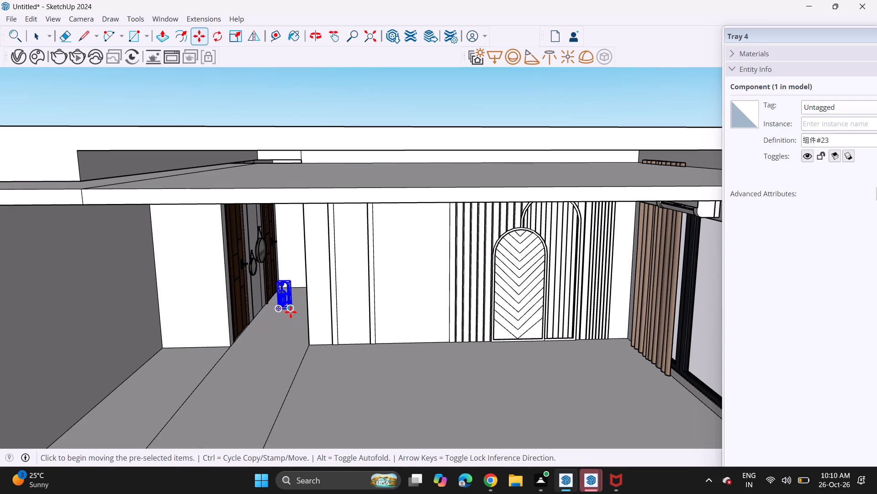
left_click(291, 312)
scroll(338, 407, "down", 4)
left_click(338, 407)
middle_click_drag(380, 401, 372, 394)
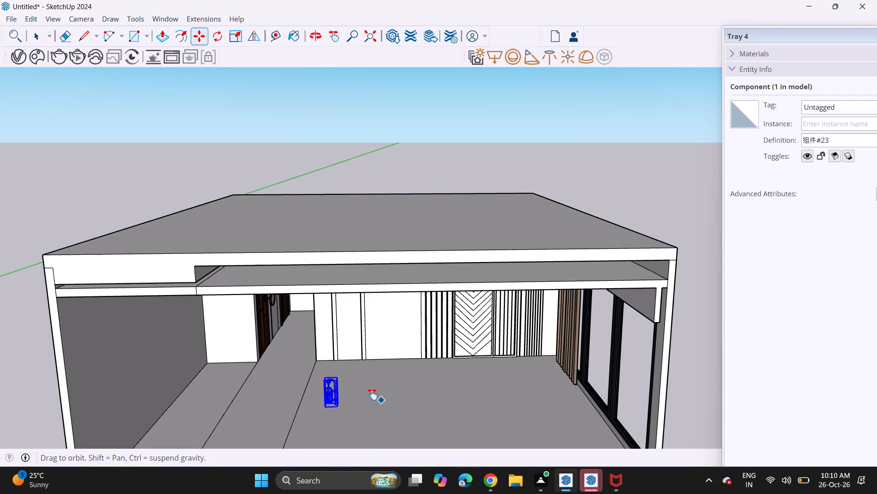
middle_click_drag(372, 394, 336, 341)
middle_click_drag(333, 339, 319, 377)
Rotate the lantern lamp horizontally by about a quarter turn around a point on the room floor.
left_click(222, 31)
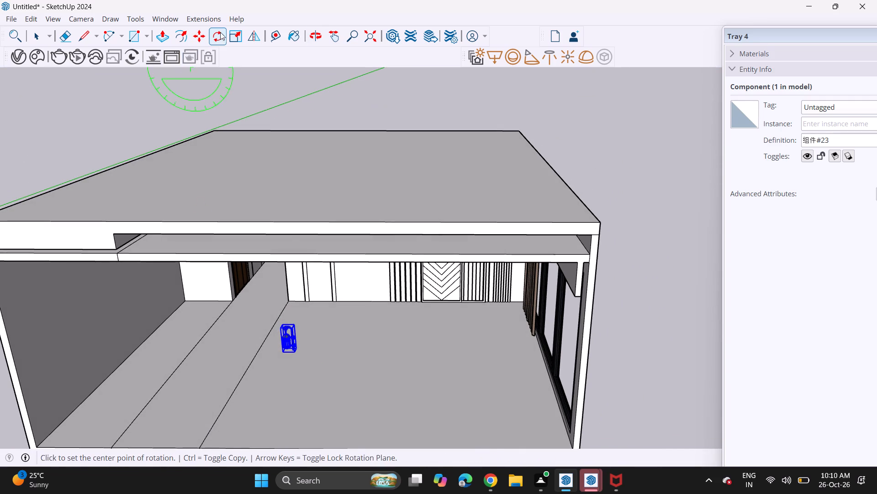
left_click(351, 369)
left_click(306, 370)
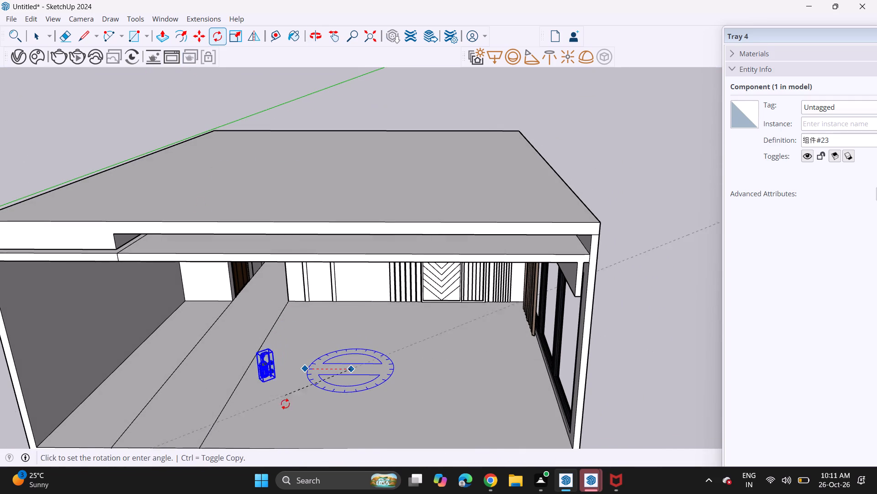
left_click(331, 427)
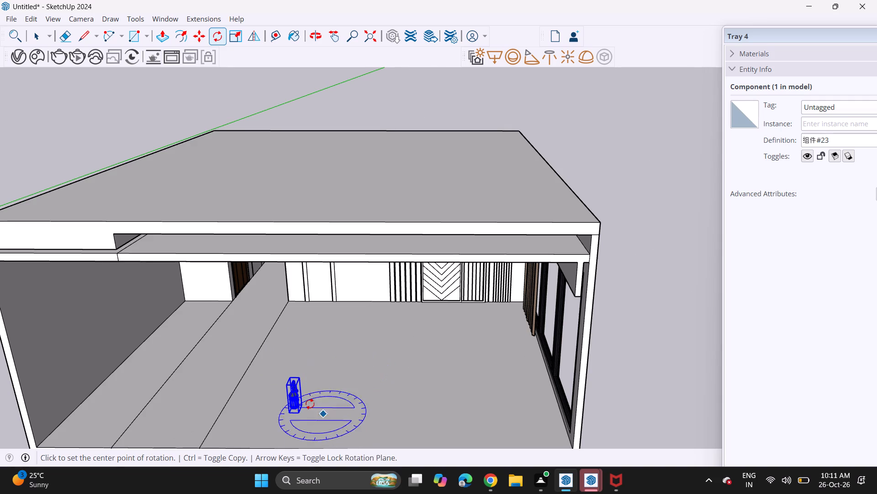
scroll(312, 350, "up", 4)
scroll(355, 416, "up", 1)
middle_click_drag(336, 389, 292, 354)
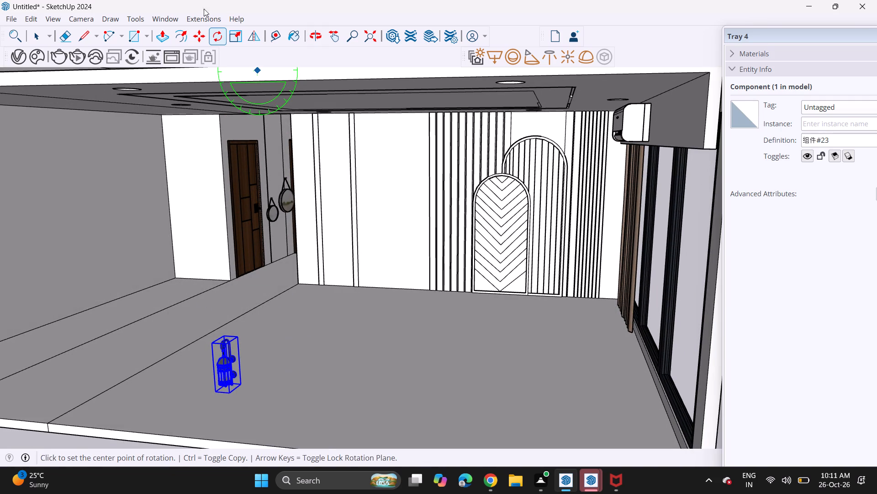
Move the lantern lamp from the floor onto the white wall panel between the two vertical trims near the corridor.
left_click(199, 33)
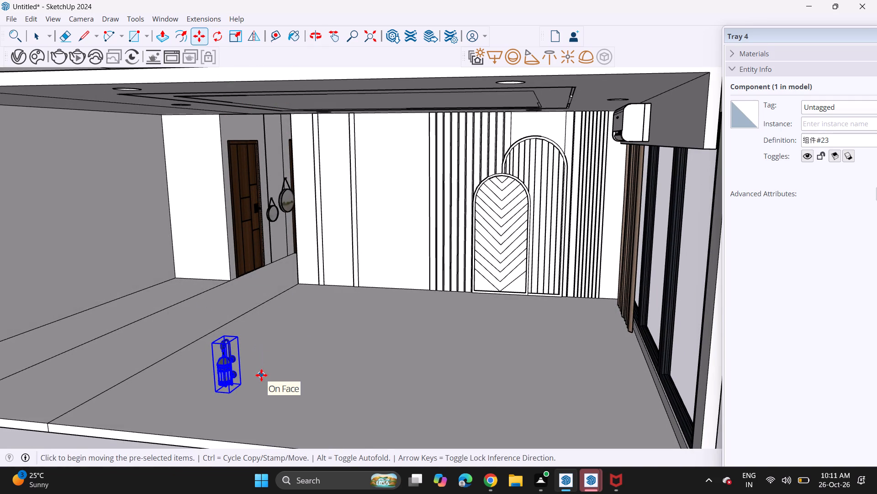
left_click(245, 387)
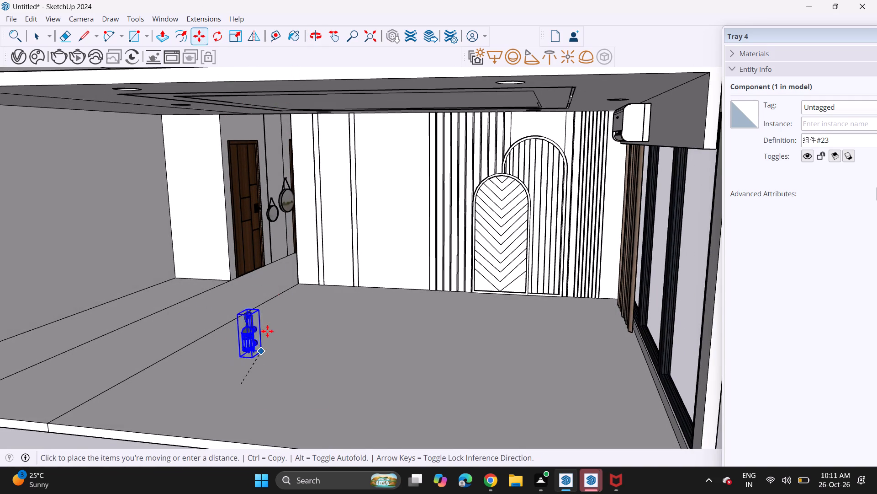
scroll(318, 187, "up", 1)
scroll(319, 186, "down", 2)
scroll(319, 186, "up", 15)
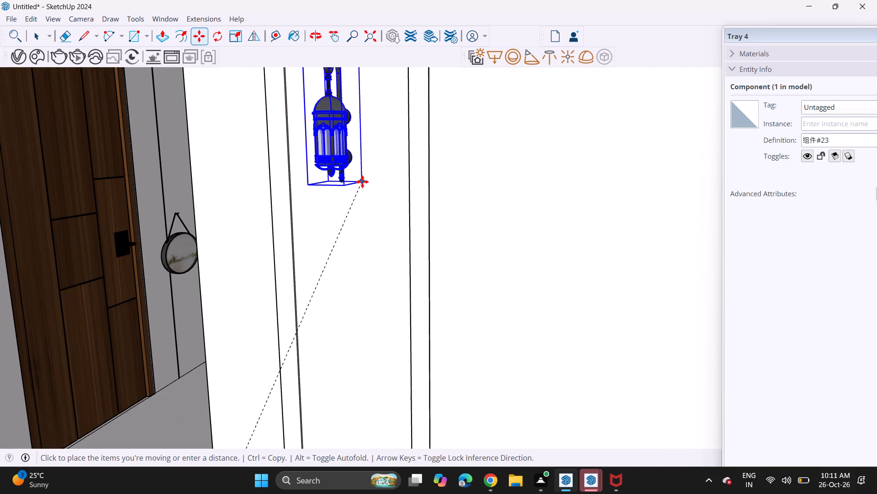
left_click(362, 182)
Enlarge the lantern lamp uniformly from its opposite corners so it fills more of the narrow wall panel.
middle_click_drag(412, 165, 434, 169)
scroll(421, 169, "down", 7)
scroll(269, 290, "up", 1)
middle_click_drag(269, 290, 349, 268)
scroll(349, 268, "down", 1)
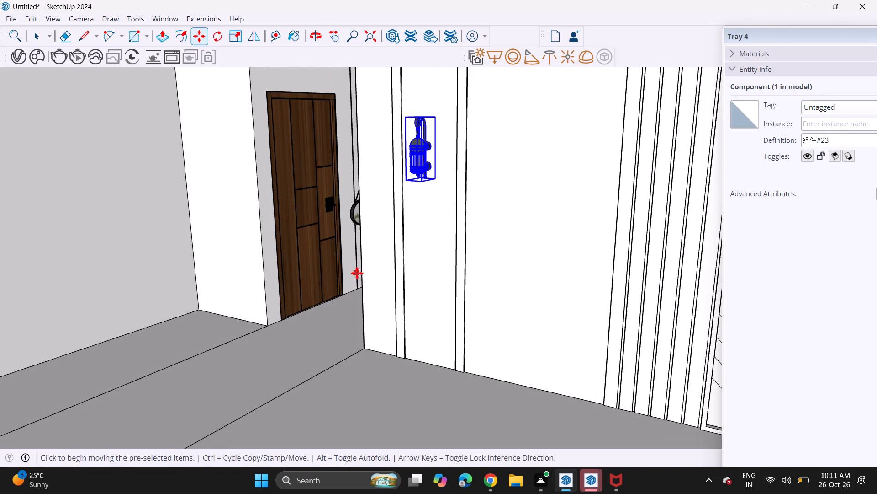
middle_click_drag(356, 273, 225, 298, "shift")
scroll(220, 298, "up", 1, "shift")
middle_click_drag(199, 309, 355, 270)
scroll(291, 265, "down", 6)
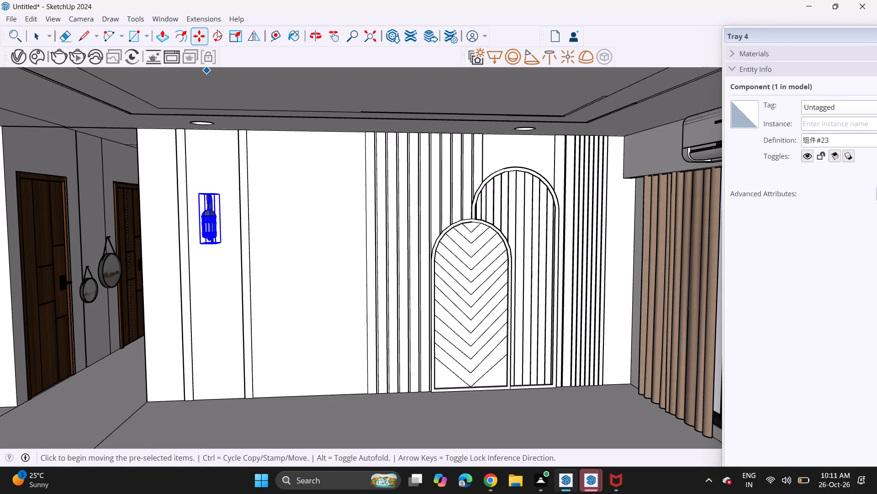
left_click(235, 36)
left_click(215, 243)
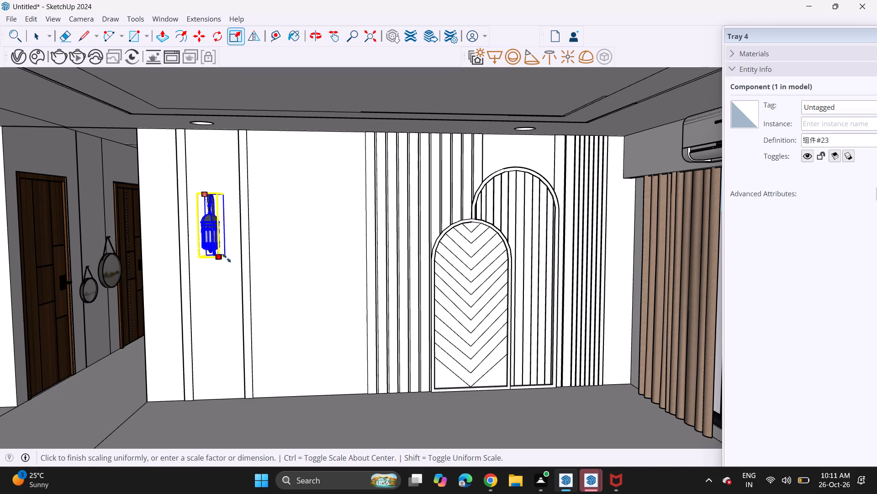
left_click(228, 263)
left_click(197, 193)
left_click(193, 179)
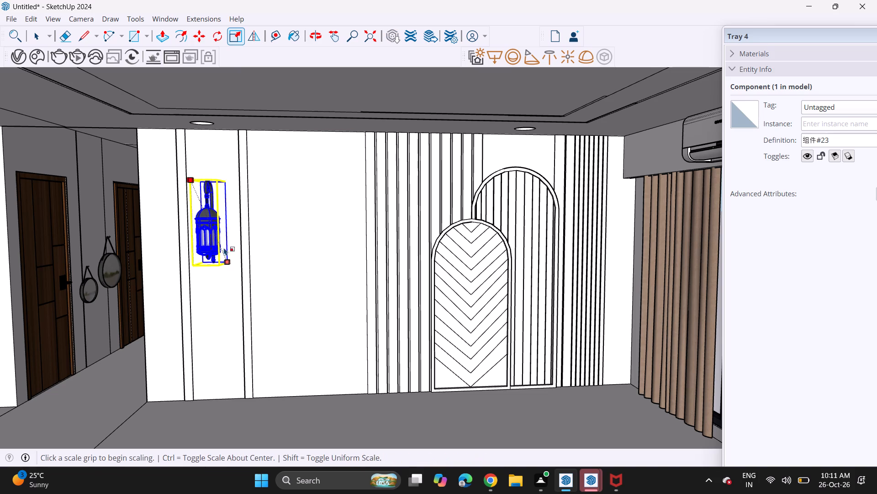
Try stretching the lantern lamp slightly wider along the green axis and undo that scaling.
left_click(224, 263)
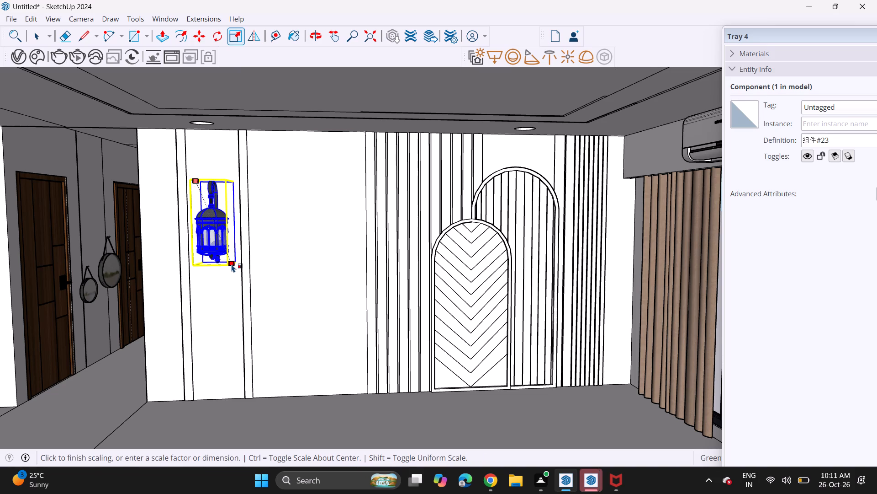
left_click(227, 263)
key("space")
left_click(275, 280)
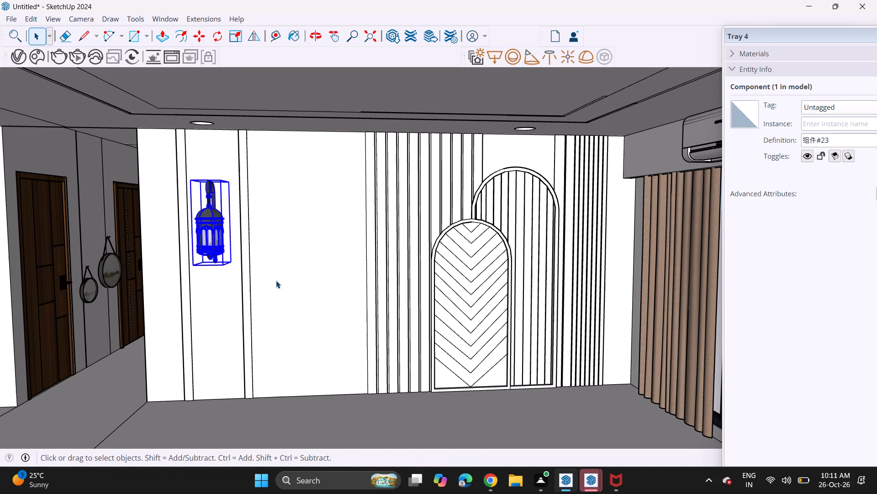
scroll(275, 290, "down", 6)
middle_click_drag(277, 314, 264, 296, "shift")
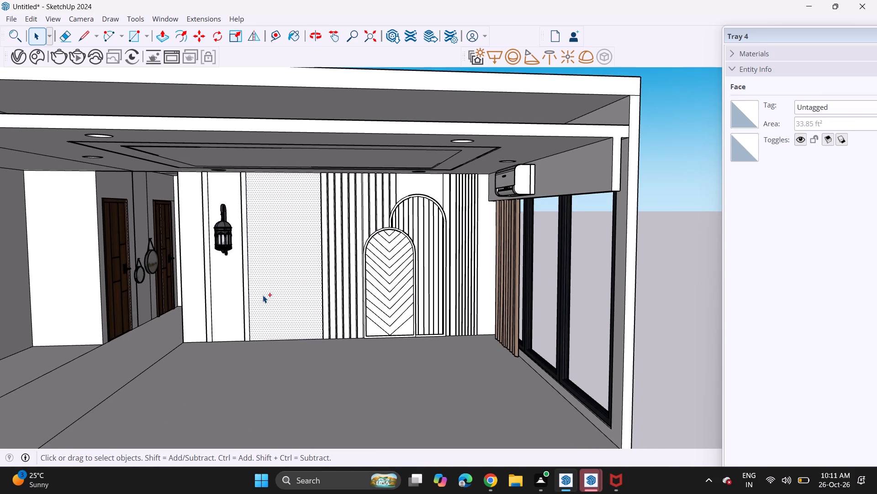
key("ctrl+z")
Examine the lantern lamp's size and position on the panelled wall from the open side of the room.
scroll(222, 257, "up", 10)
scroll(227, 236, "down", 2)
scroll(227, 236, "up", 1)
scroll(227, 236, "down", 11)
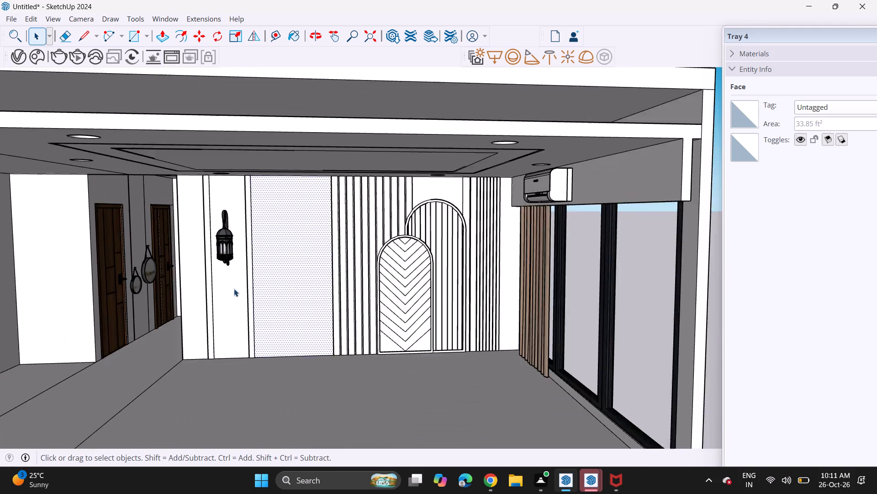
scroll(261, 298, "down", 1)
scroll(261, 298, "up", 1)
scroll(261, 298, "down", 5)
scroll(274, 335, "up", 2)
middle_click_drag(271, 332, 267, 301, "shift")
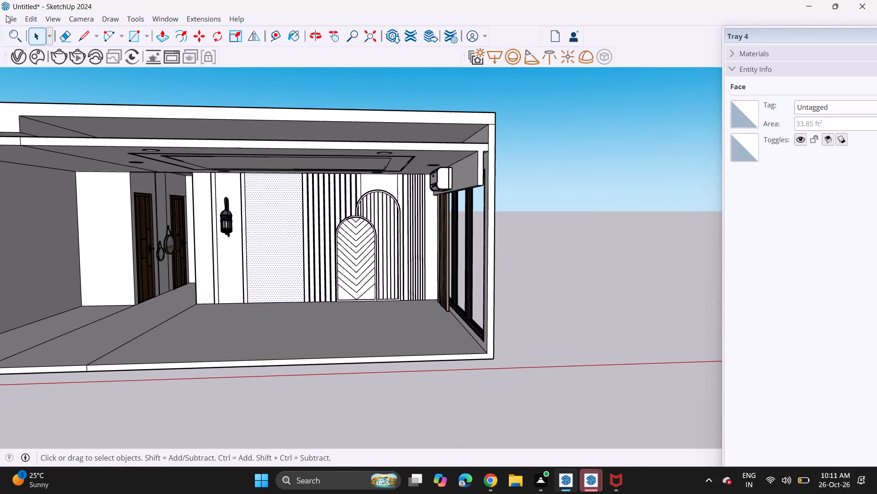
Switch to Chrome and download the "WALL LAMP SCOUNCE" model from the wall lamp results as a SketchUp file.
left_click(492, 474)
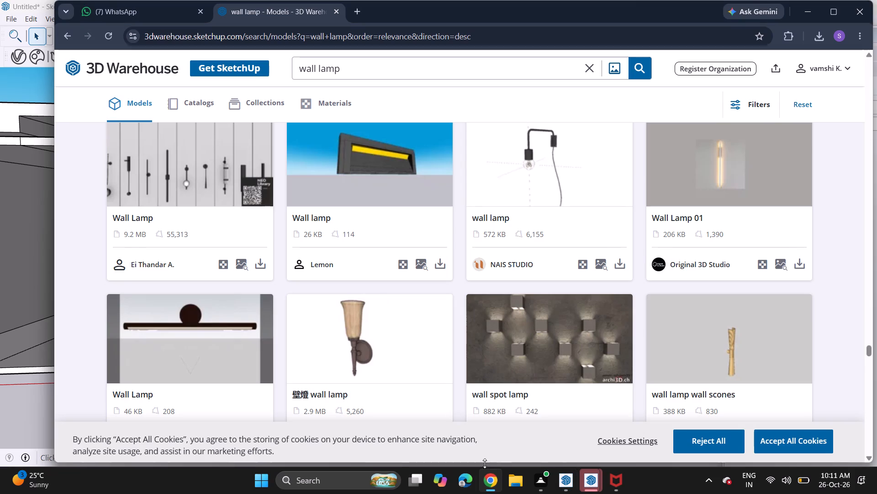
scroll(486, 348, "up", 4)
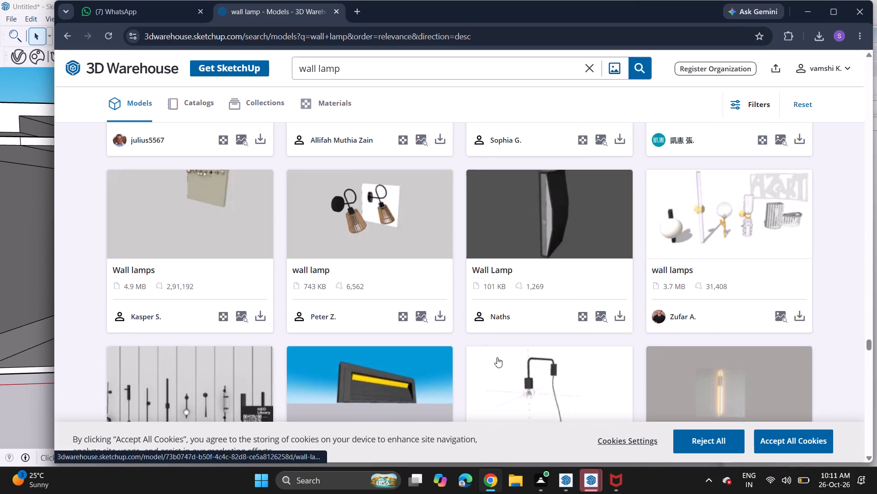
scroll(497, 357, "up", 10)
scroll(500, 360, "up", 13)
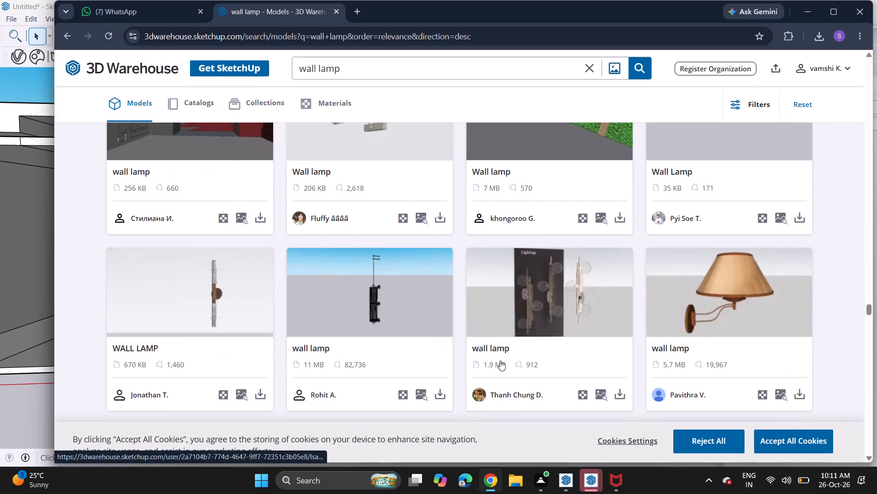
scroll(500, 360, "up", 8)
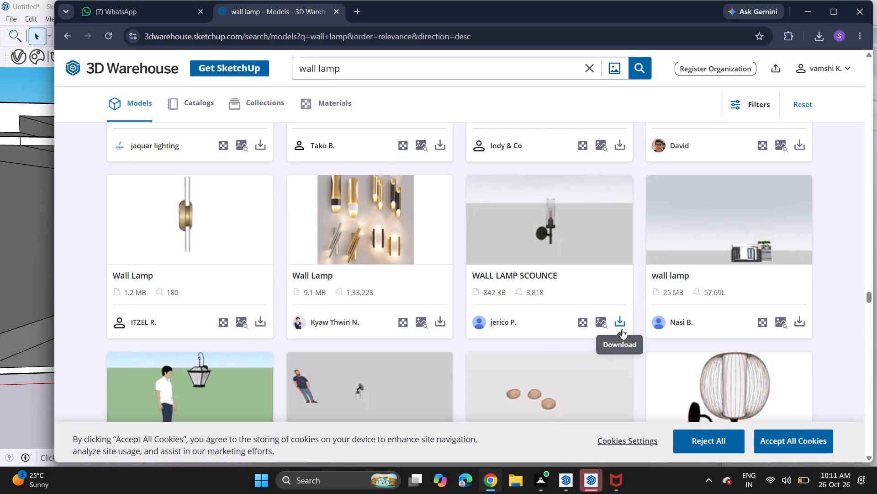
left_click(622, 329)
left_click(628, 347)
Download the 578 KB "wall lamp" model with round discs on black vertical rods as a SketchUp file.
scroll(523, 368, "up", 6)
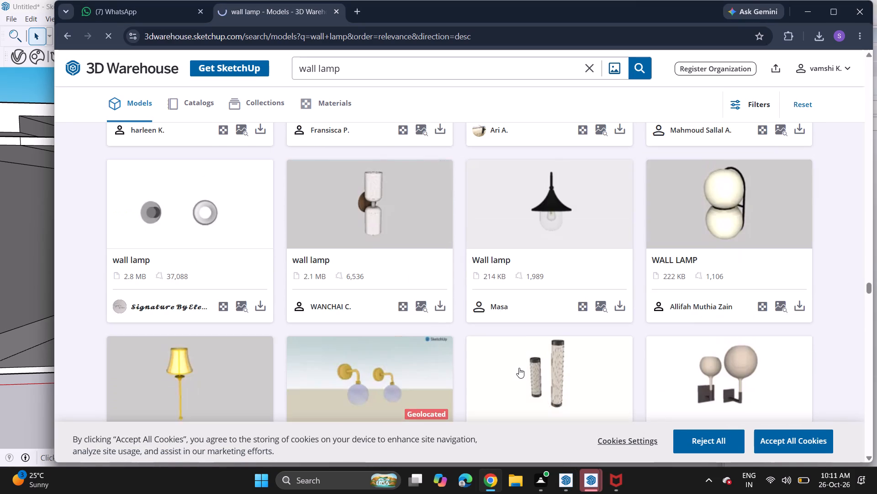
scroll(519, 368, "up", 12)
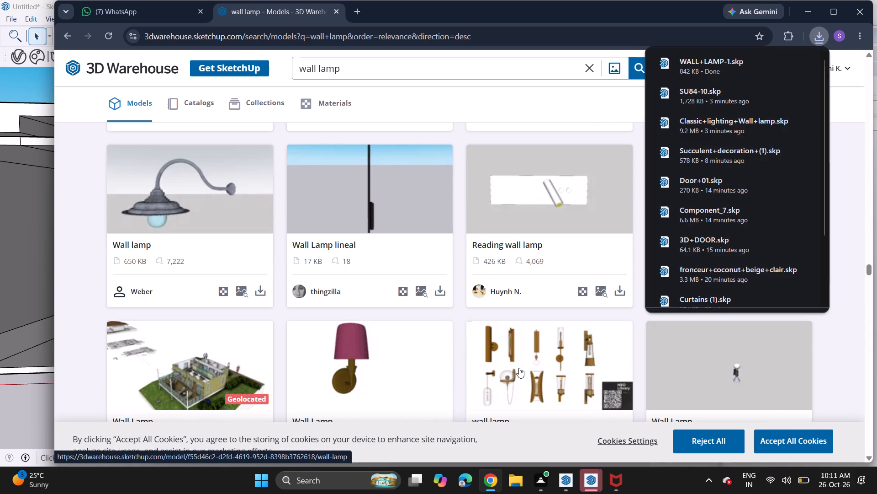
scroll(519, 368, "up", 4)
scroll(519, 368, "down", 1)
scroll(519, 368, "up", 9)
scroll(519, 368, "down", 5)
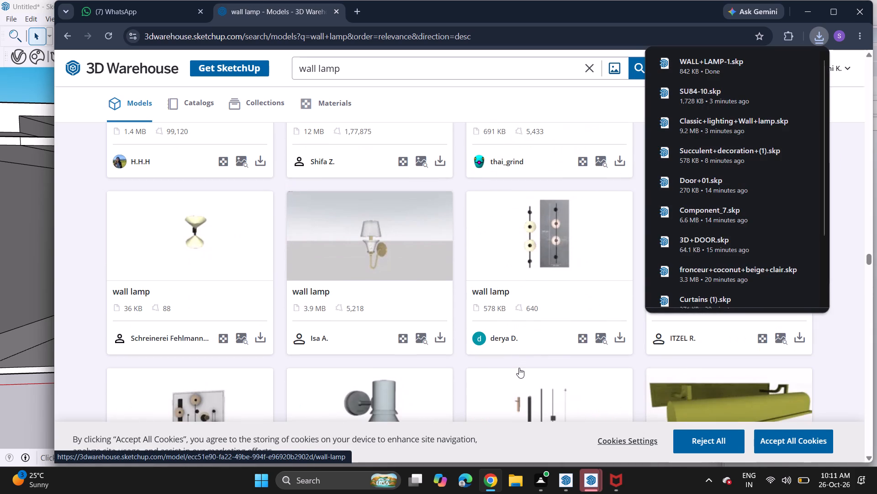
left_click(618, 335)
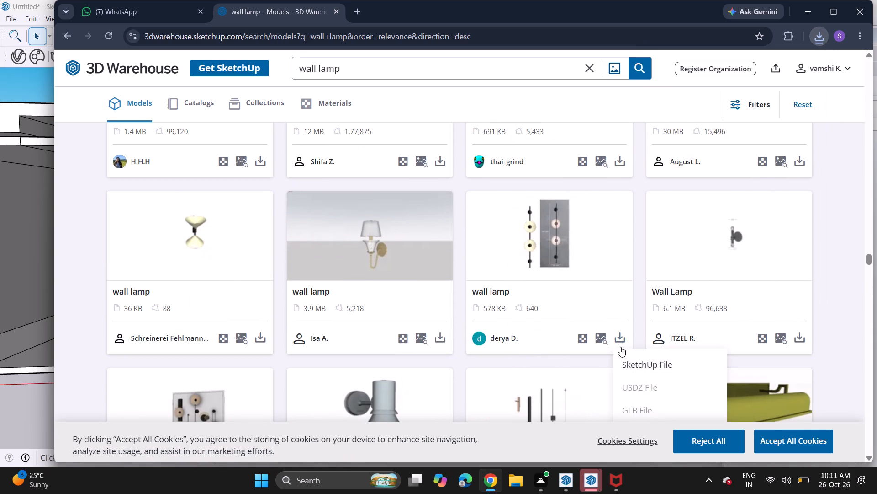
left_click(628, 366)
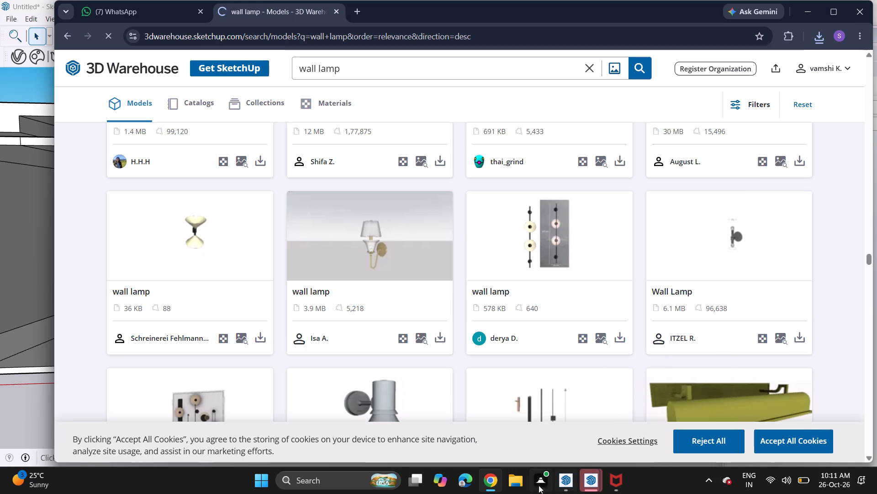
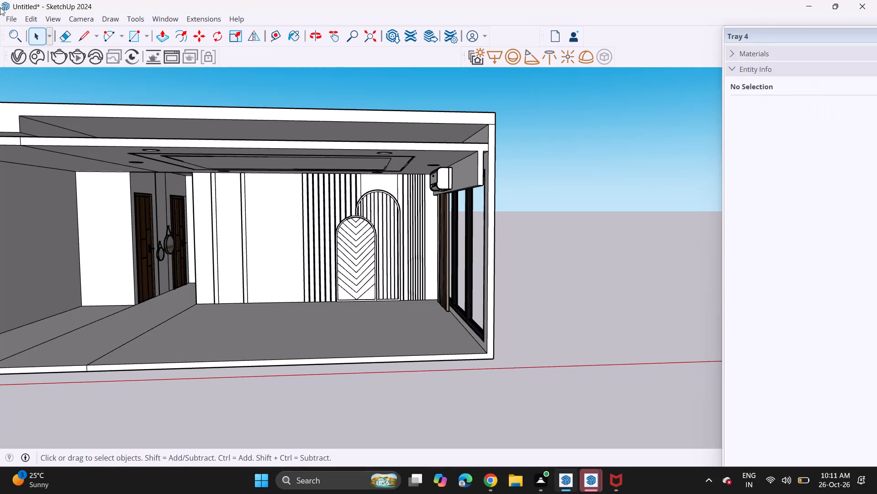
Import the downloaded WALL+LAMP model and place it on the room floor in front of the panelled wall.
left_click(5, 25)
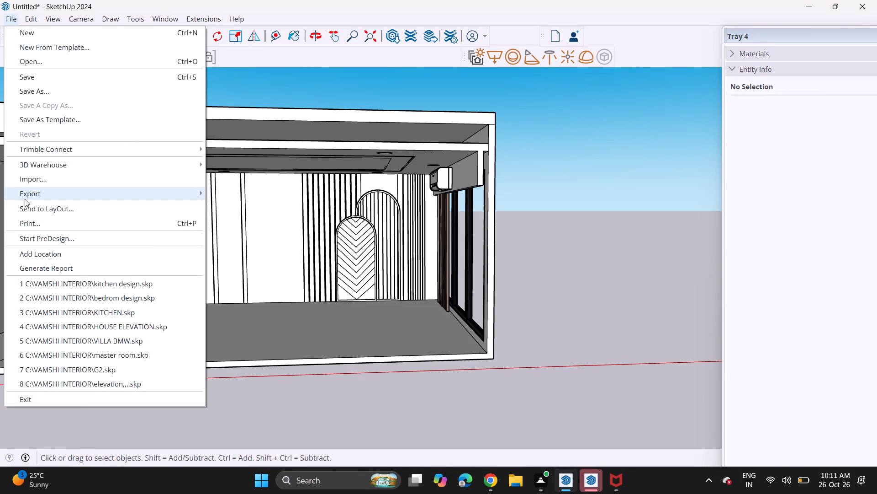
left_click(35, 179)
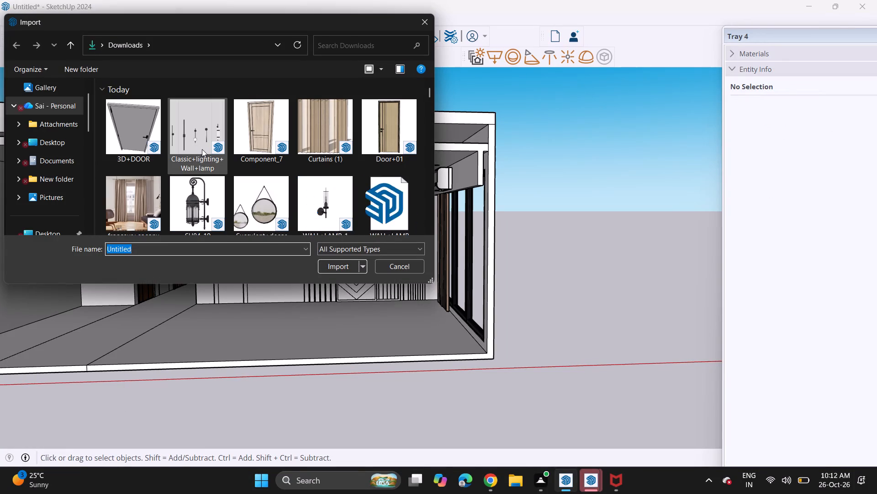
left_click(333, 201)
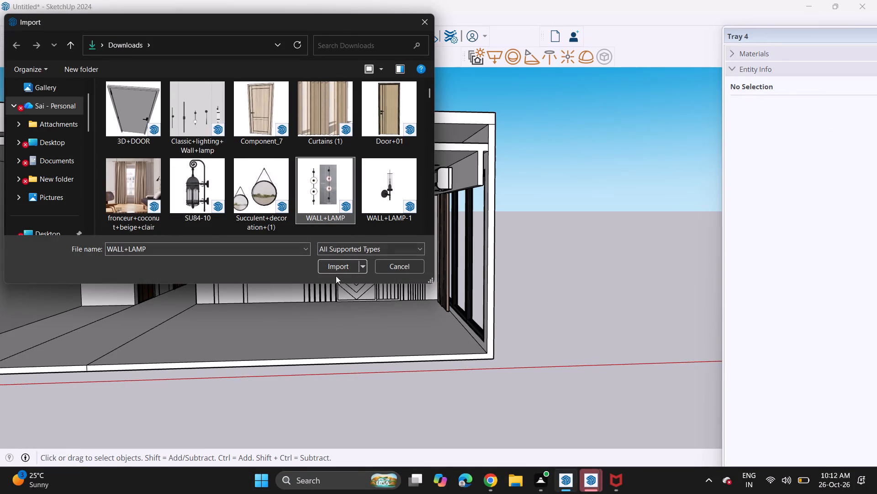
left_click(338, 264)
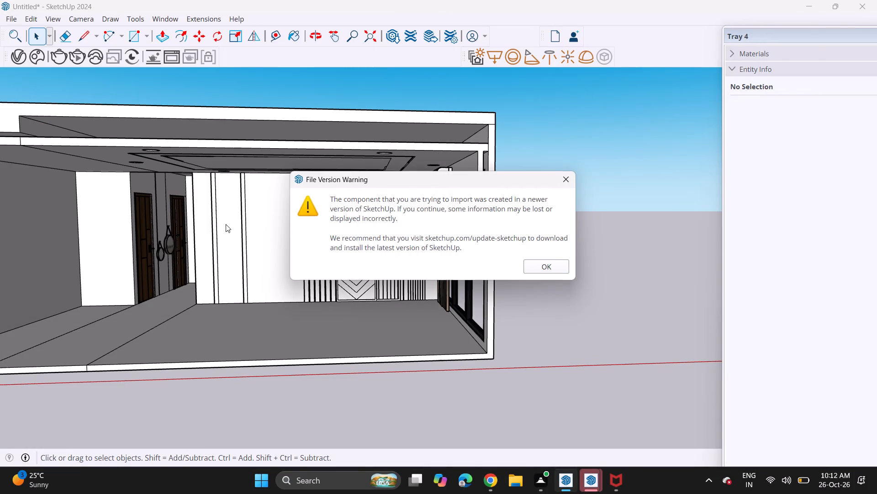
left_click(544, 268)
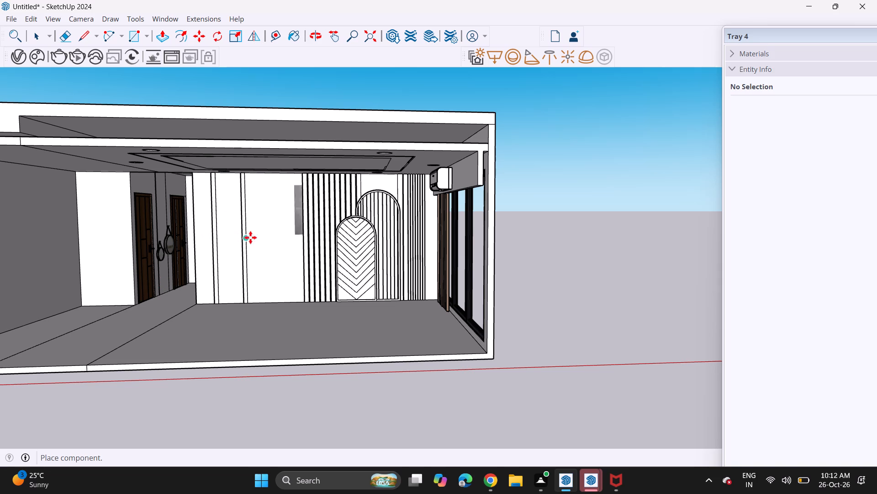
scroll(275, 300, "down", 2)
scroll(273, 305, "up", 1)
scroll(273, 305, "down", 2)
scroll(273, 307, "up", 1)
scroll(271, 310, "down", 1)
left_click(248, 317)
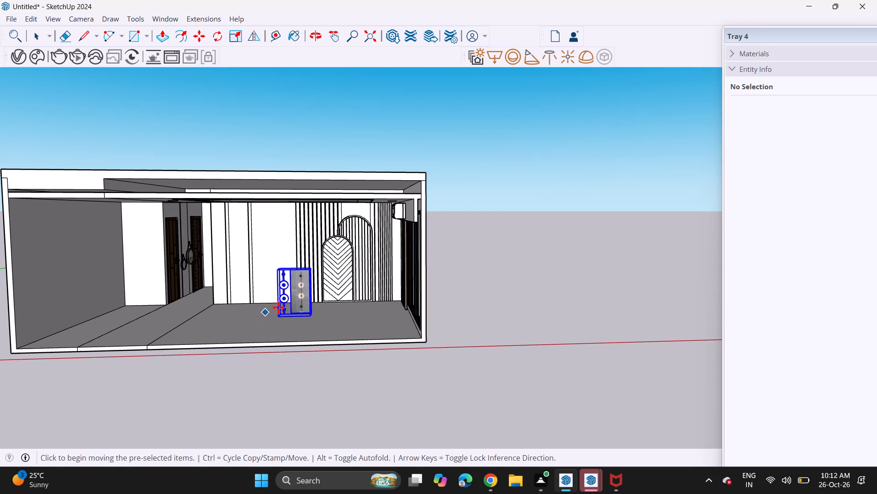
Explode the imported wall lamp component to separate the lamp from its grey reference picture.
middle_click_drag(281, 307, 344, 309)
scroll(321, 294, "up", 7)
key("space")
right_click(296, 308)
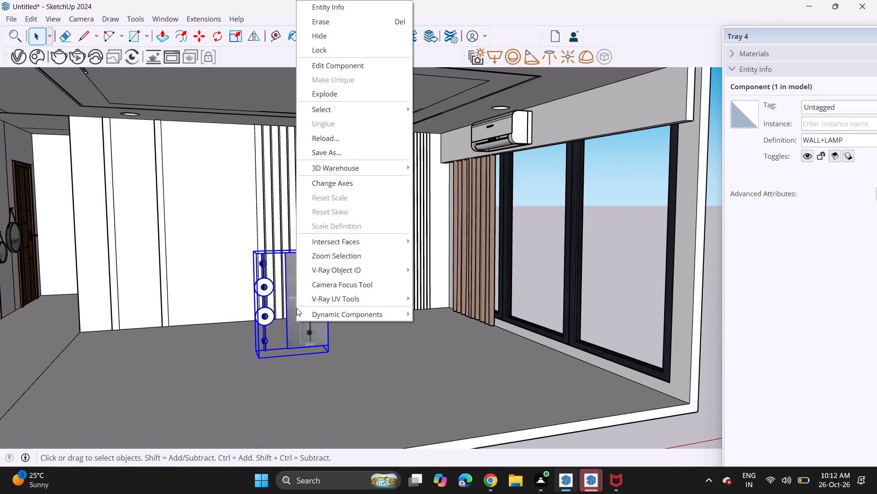
left_click(319, 97)
Move the double-disc lamp from the floor up onto the white wall, between the two pairs of vertical trim lines.
left_click(260, 324)
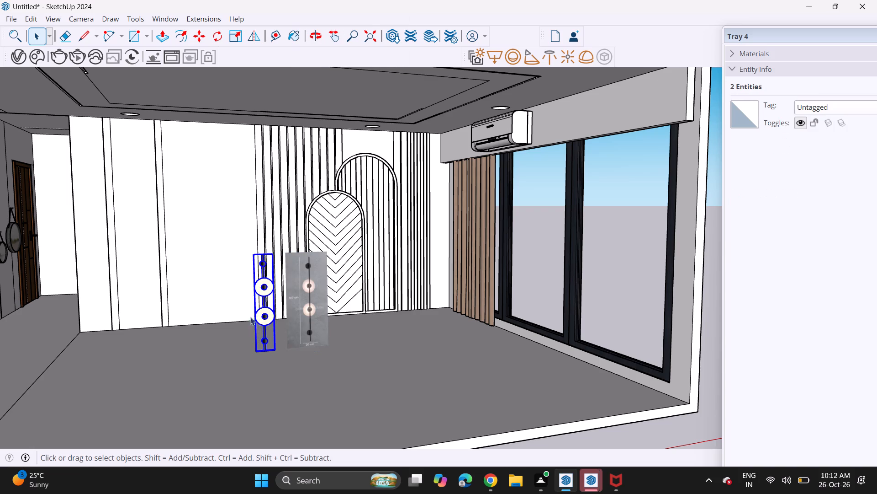
middle_click_drag(266, 317, 365, 330)
scroll(330, 338, "up", 1)
scroll(330, 338, "down", 1)
scroll(330, 338, "up", 1)
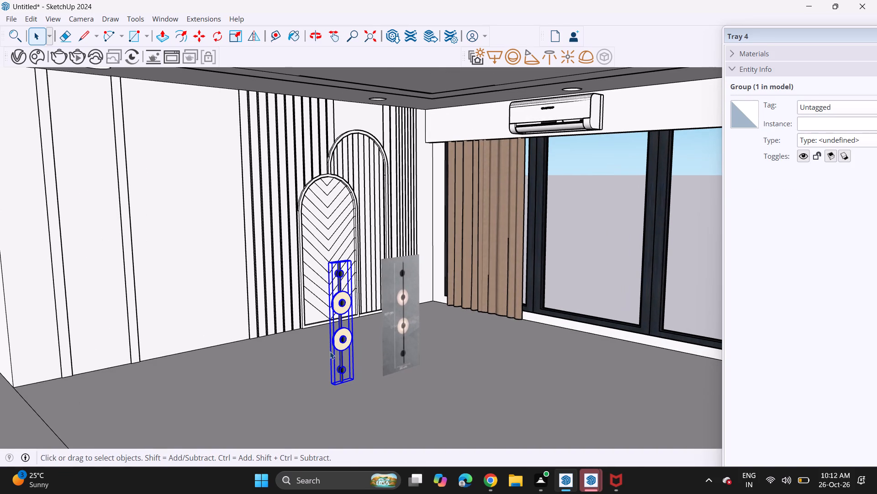
key("m")
left_click(322, 386)
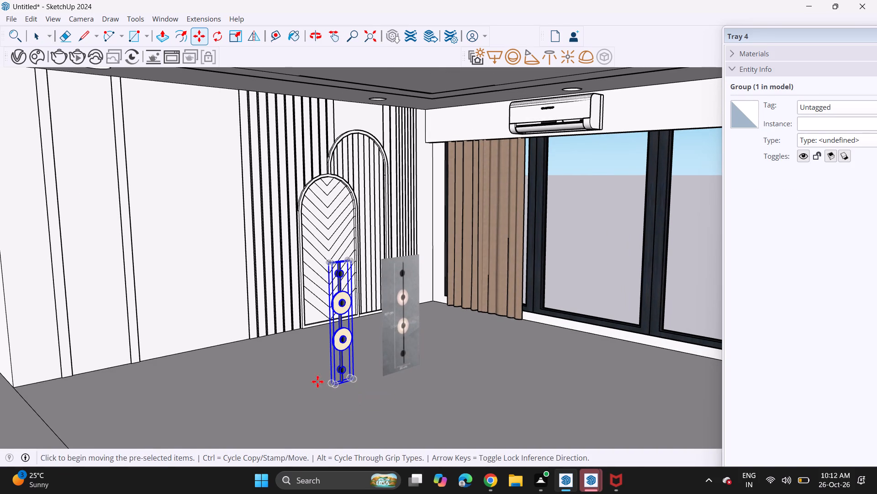
left_click(70, 246)
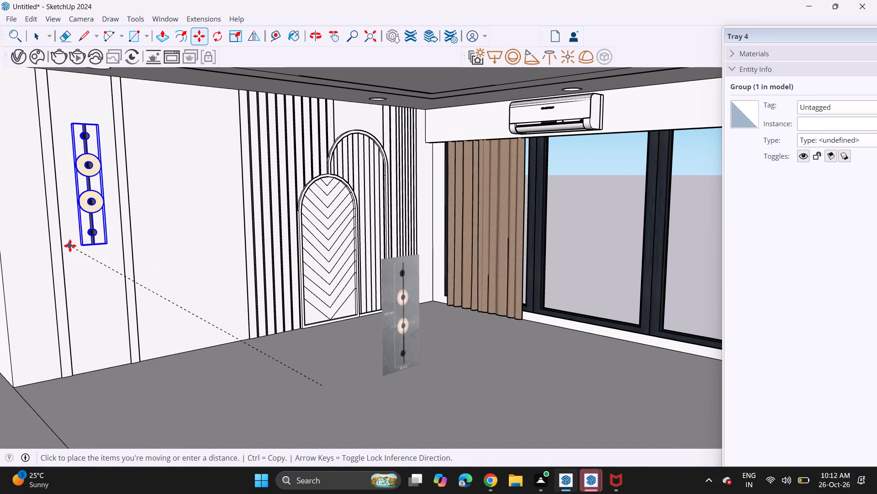
middle_click_drag(191, 257, 46, 263)
key("space")
Delete the leftover grey lamp reference picture standing on the floor.
left_click(290, 317)
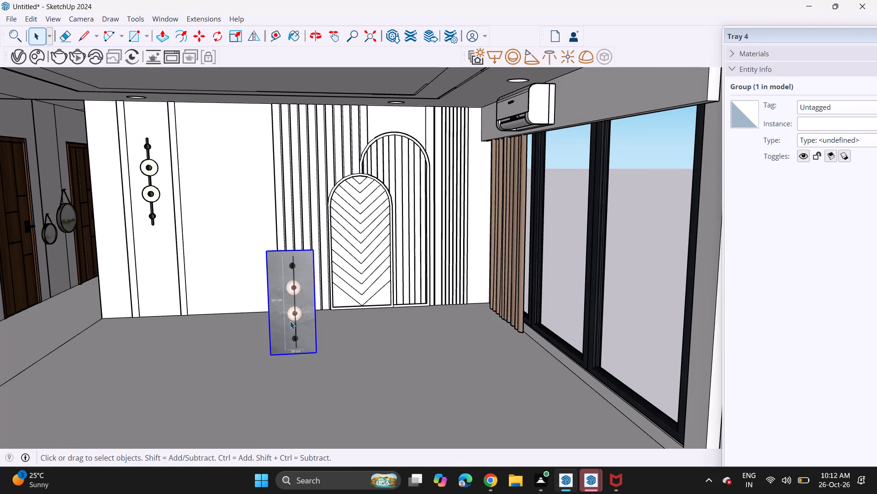
key("Delete")
scroll(300, 329, "down", 5)
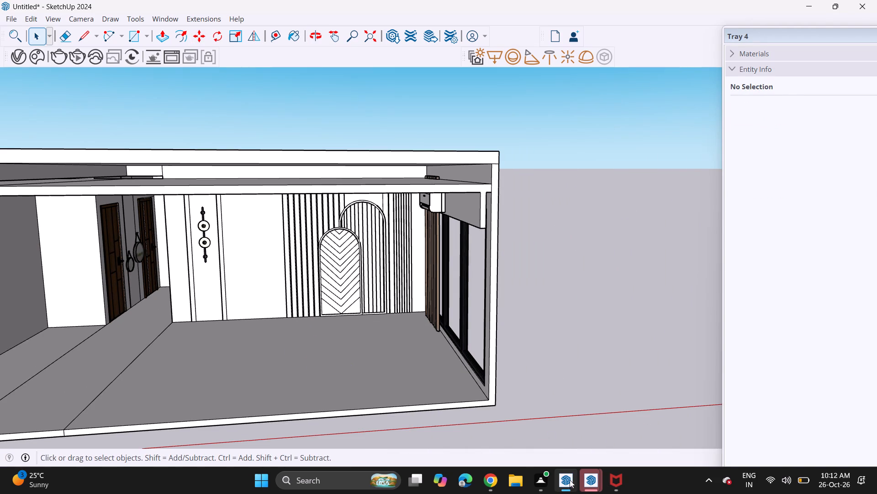
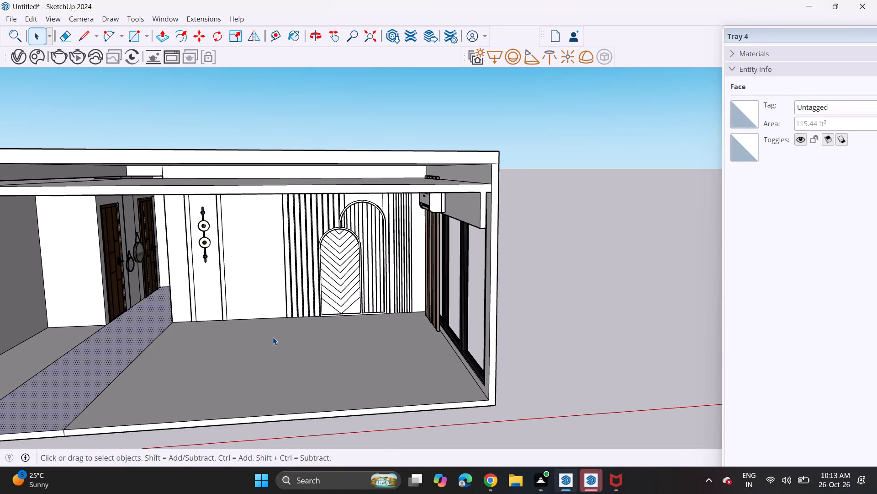
Delete the two long dividing lines on the floor running from the open front edge toward the corridor.
scroll(260, 339, "up", 1)
middle_click_drag(237, 334, 288, 362, "shift")
scroll(291, 362, "down", 1)
middle_click_drag(279, 359, 225, 312)
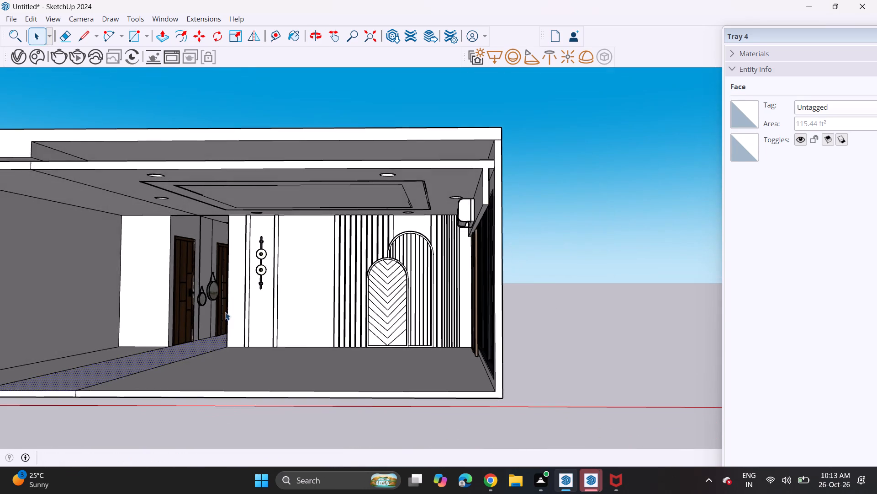
scroll(227, 317, "up", 1)
middle_click_drag(233, 327, 248, 326)
scroll(243, 332, "down", 3)
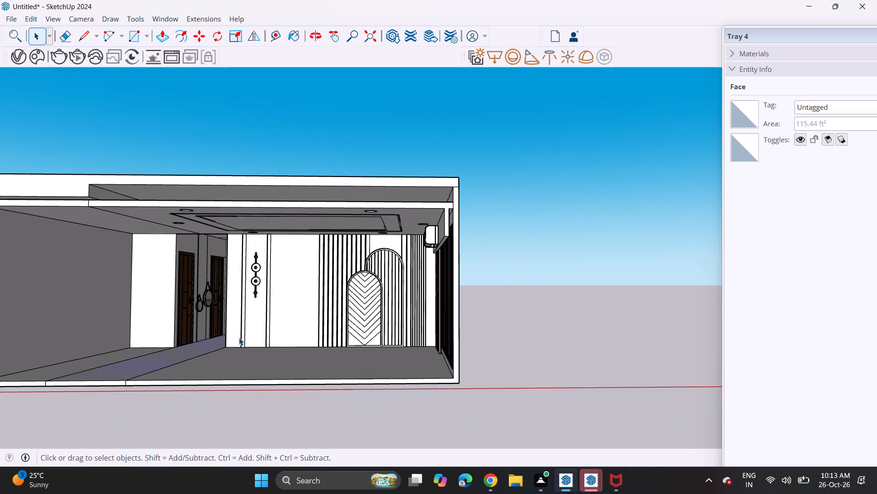
middle_click_drag(228, 347, 249, 360, "shift")
middle_click_drag(208, 367, 213, 411)
left_click(207, 403)
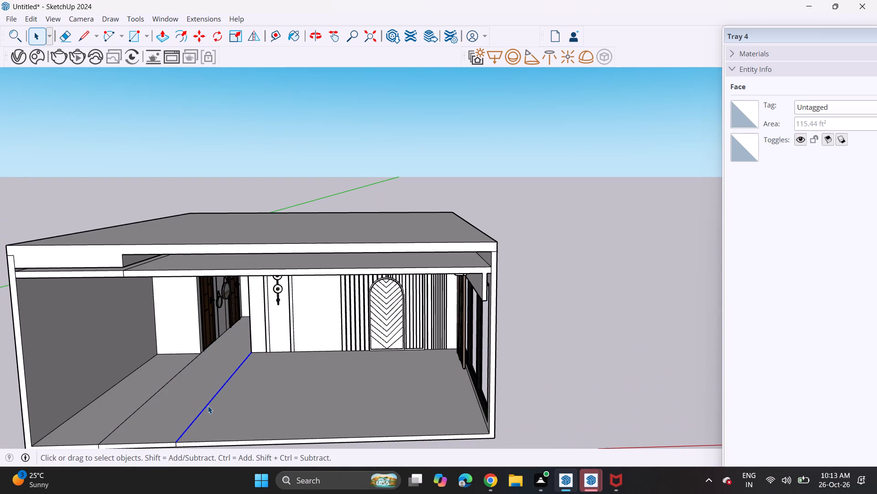
left_click(208, 406)
key("Delete")
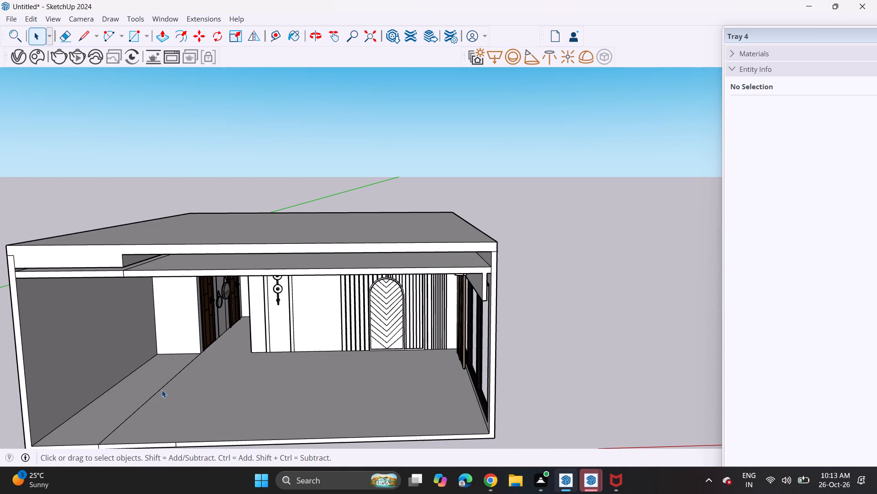
left_click(161, 388)
key("Delete")
Delete the two short leftover edges on the front face of the floor slab.
scroll(165, 419, "down", 5)
scroll(170, 444, "up", 17)
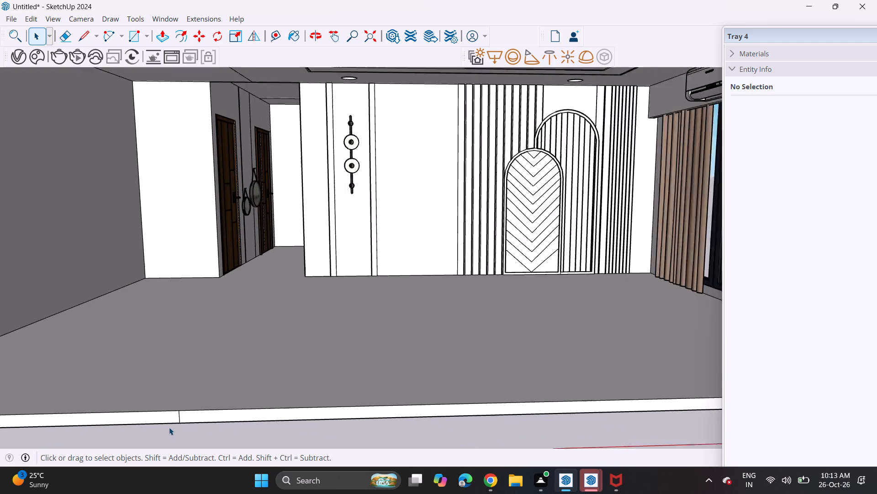
scroll(169, 427, "up", 1)
left_click(180, 414)
key("Delete")
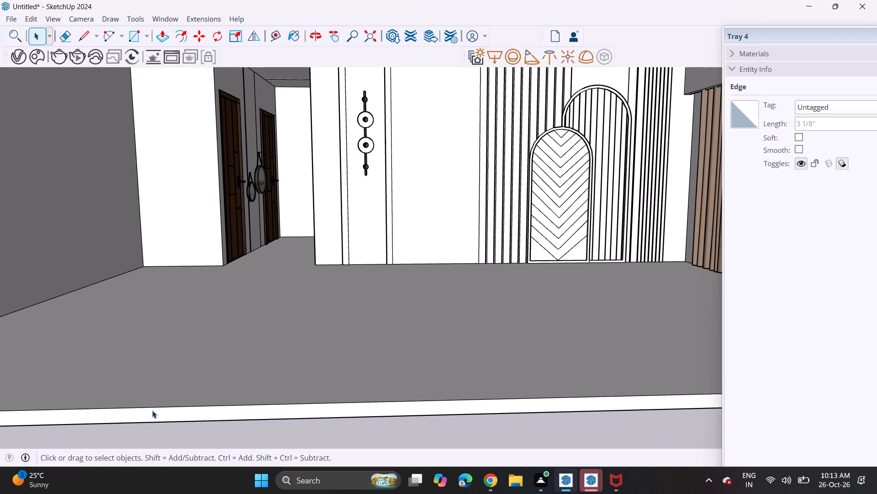
scroll(90, 418, "down", 9)
middle_click_drag(65, 403, 234, 359, "shift")
scroll(144, 367, "up", 6)
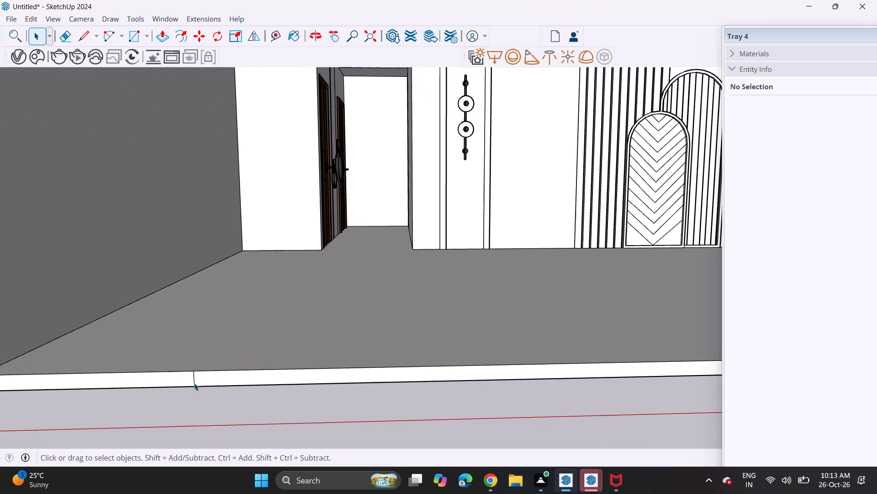
left_click(194, 380)
key("Delete")
Examine the cleared floor and the room interior from the open front side.
scroll(194, 380, "down", 8)
scroll(200, 391, "up", 1)
scroll(200, 391, "down", 2)
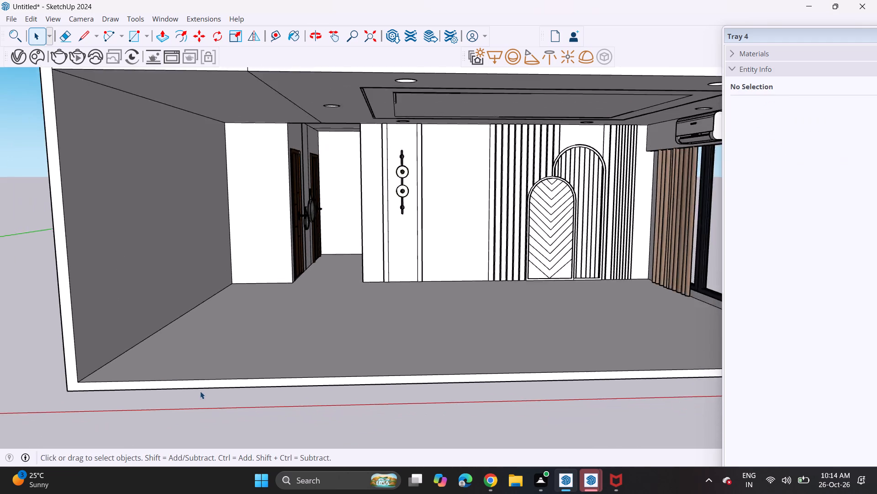
scroll(200, 391, "down", 7)
middle_click_drag(284, 357, 275, 389, "shift")
middle_click_drag(311, 359, 310, 317)
scroll(310, 319, "up", 4)
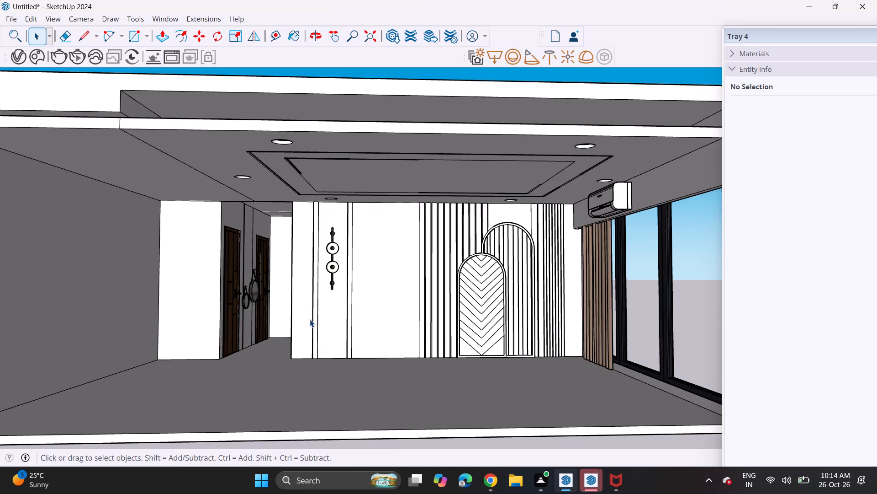
scroll(311, 323, "up", 3)
middle_click_drag(302, 327, 273, 323, "shift")
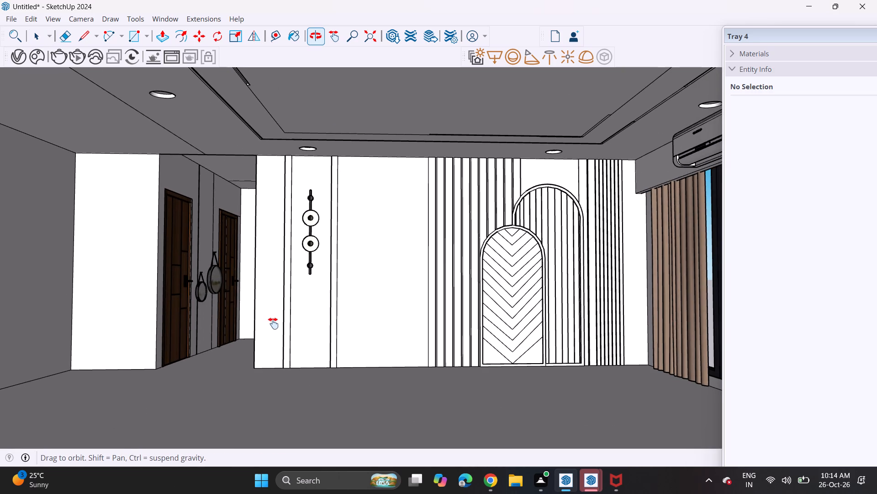
middle_click_drag(273, 323, 265, 323, "shift")
scroll(264, 322, "down", 3)
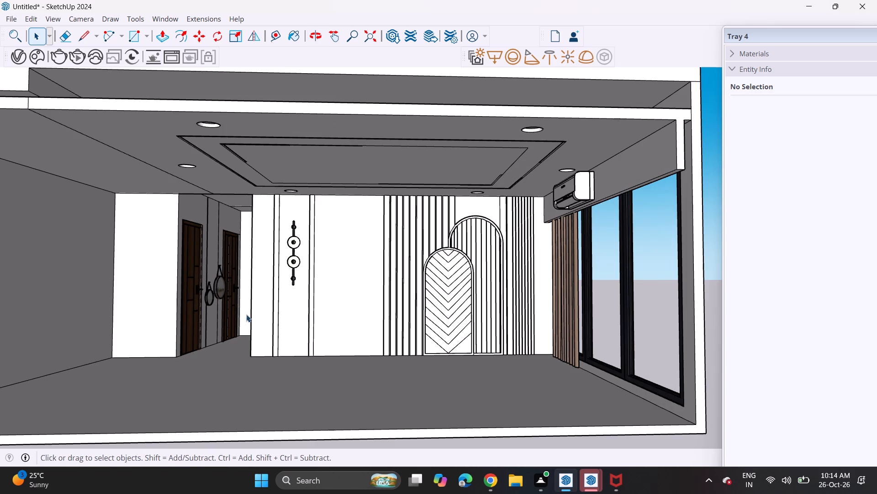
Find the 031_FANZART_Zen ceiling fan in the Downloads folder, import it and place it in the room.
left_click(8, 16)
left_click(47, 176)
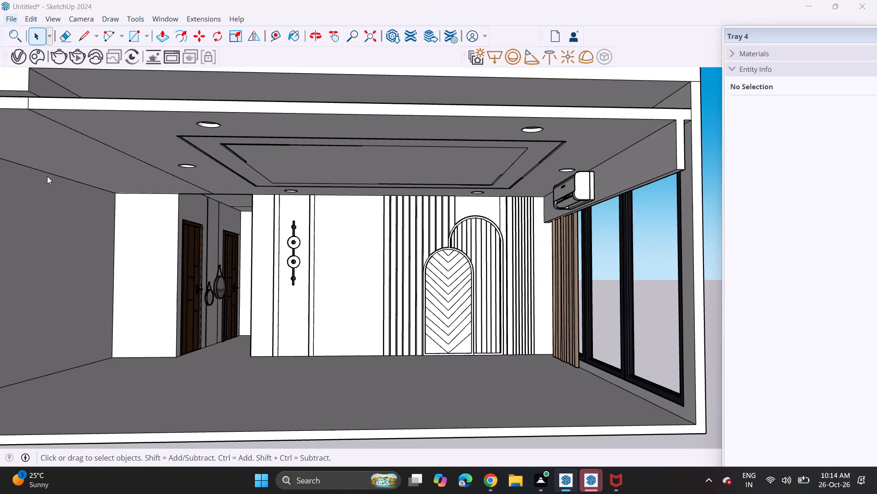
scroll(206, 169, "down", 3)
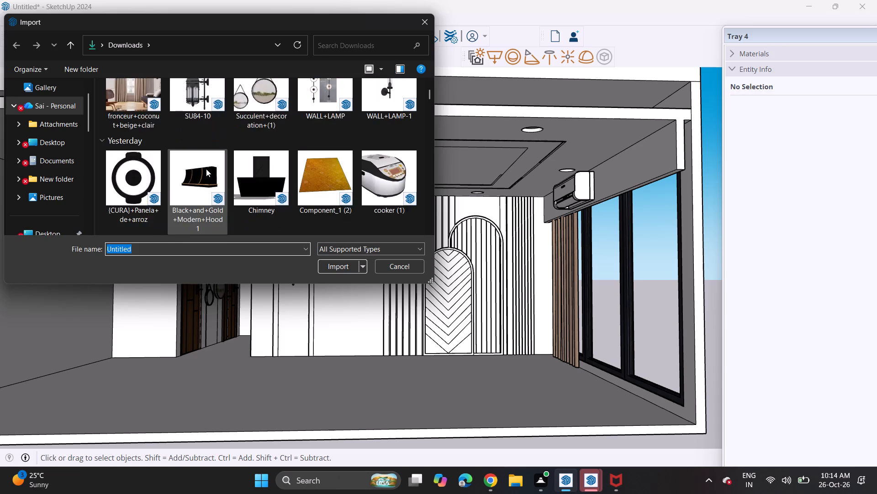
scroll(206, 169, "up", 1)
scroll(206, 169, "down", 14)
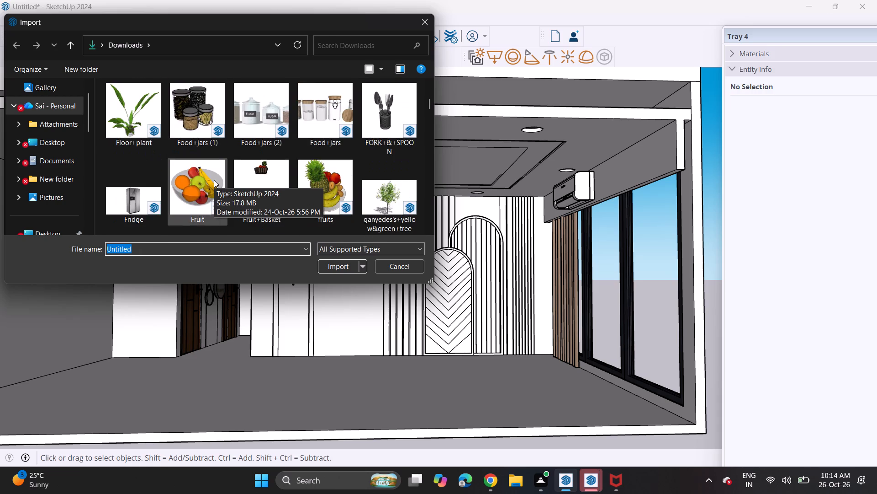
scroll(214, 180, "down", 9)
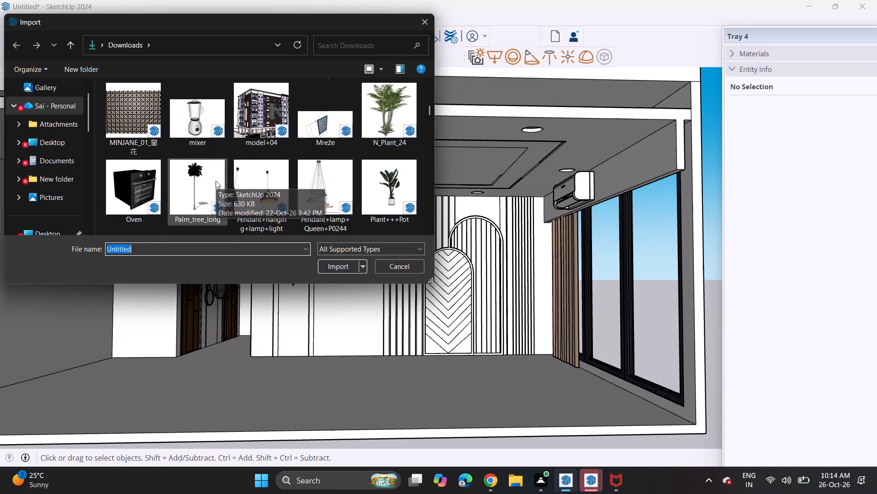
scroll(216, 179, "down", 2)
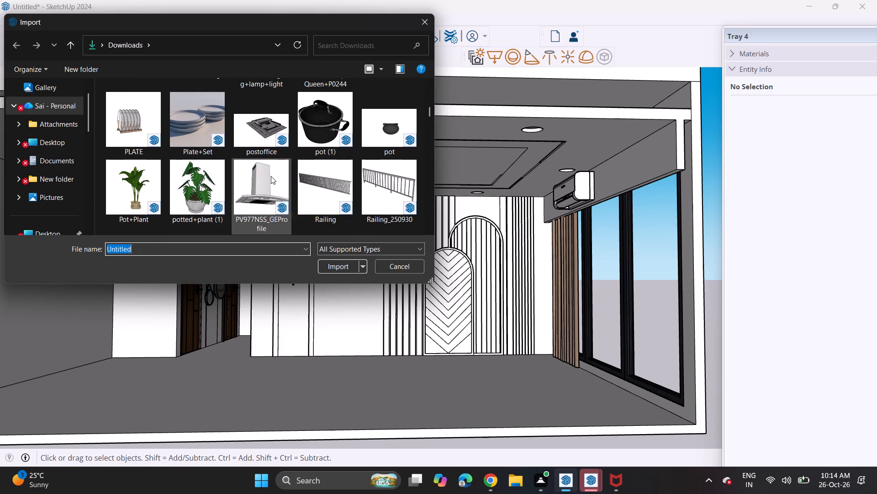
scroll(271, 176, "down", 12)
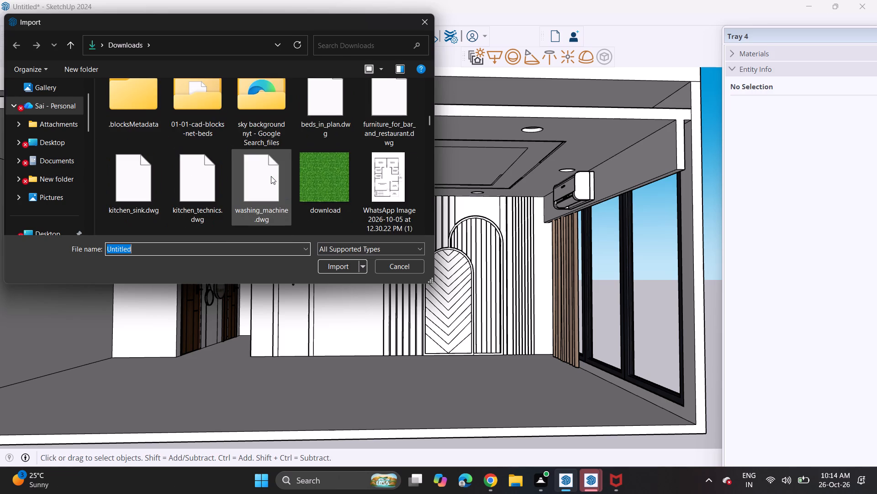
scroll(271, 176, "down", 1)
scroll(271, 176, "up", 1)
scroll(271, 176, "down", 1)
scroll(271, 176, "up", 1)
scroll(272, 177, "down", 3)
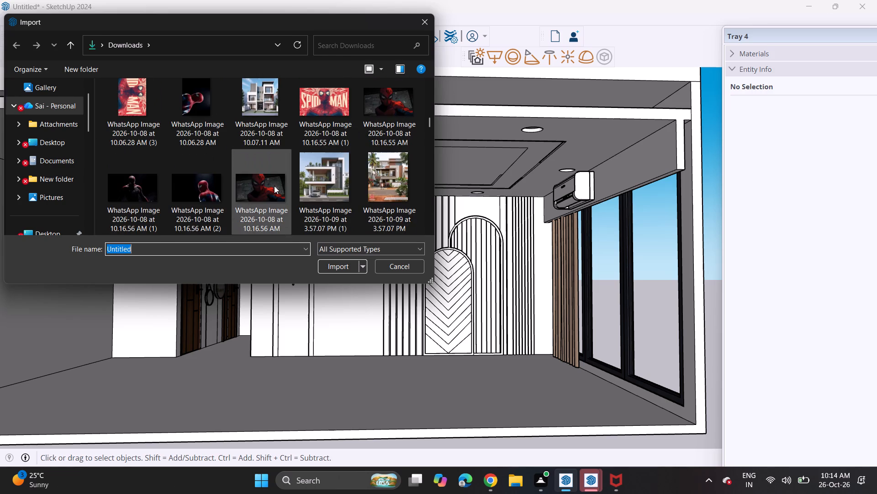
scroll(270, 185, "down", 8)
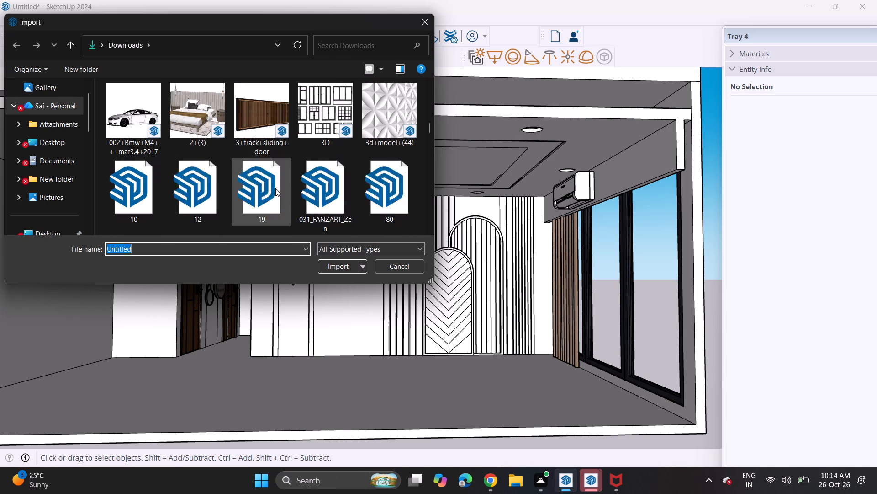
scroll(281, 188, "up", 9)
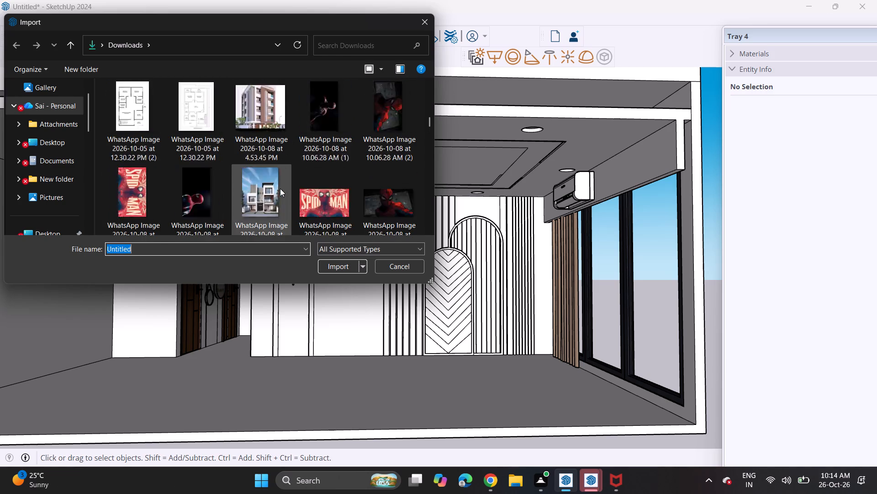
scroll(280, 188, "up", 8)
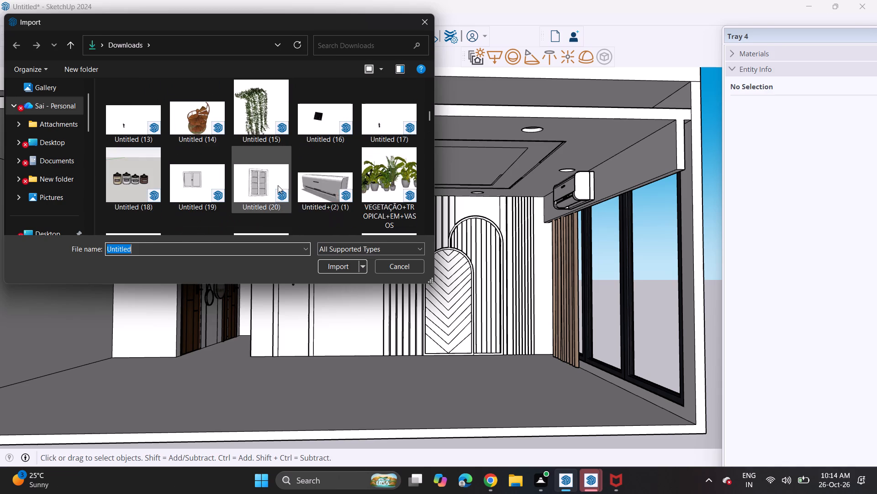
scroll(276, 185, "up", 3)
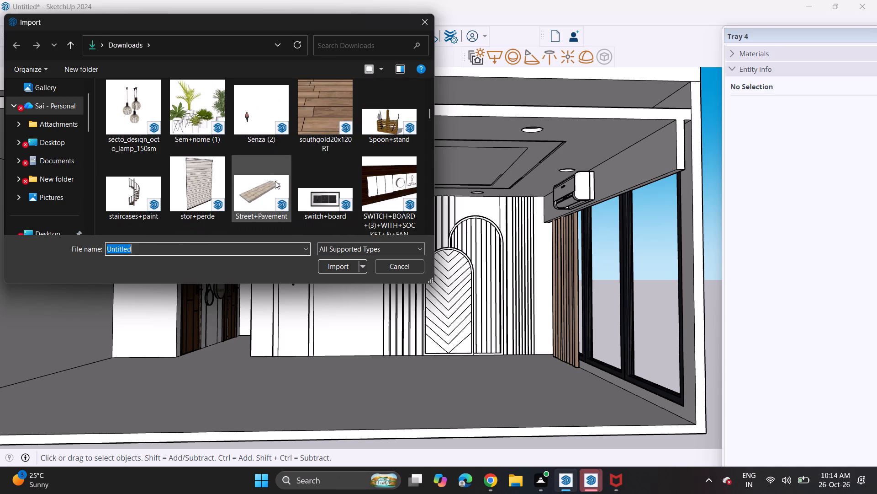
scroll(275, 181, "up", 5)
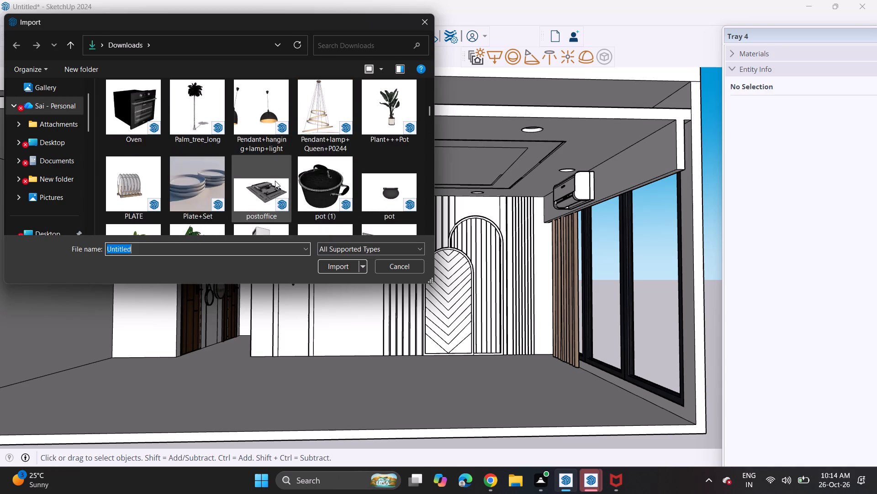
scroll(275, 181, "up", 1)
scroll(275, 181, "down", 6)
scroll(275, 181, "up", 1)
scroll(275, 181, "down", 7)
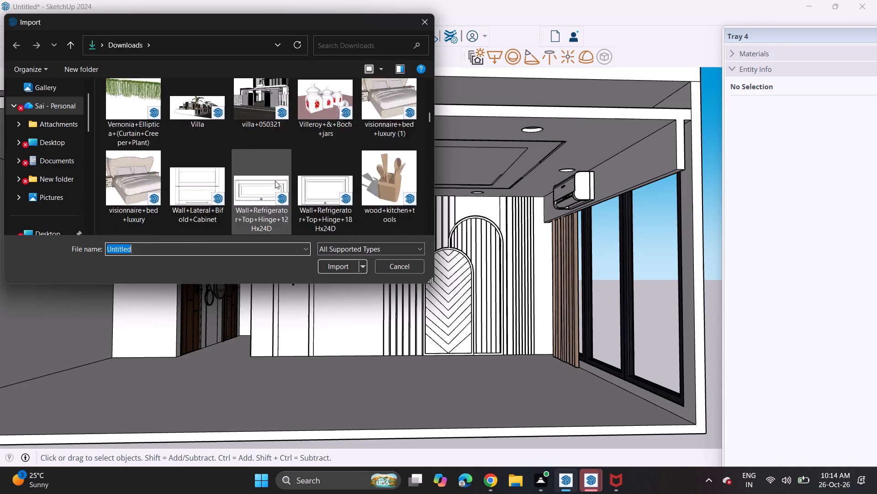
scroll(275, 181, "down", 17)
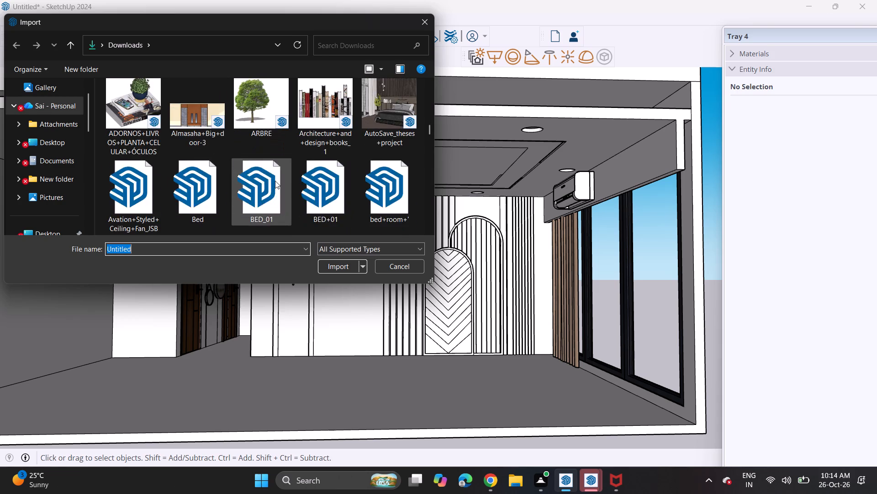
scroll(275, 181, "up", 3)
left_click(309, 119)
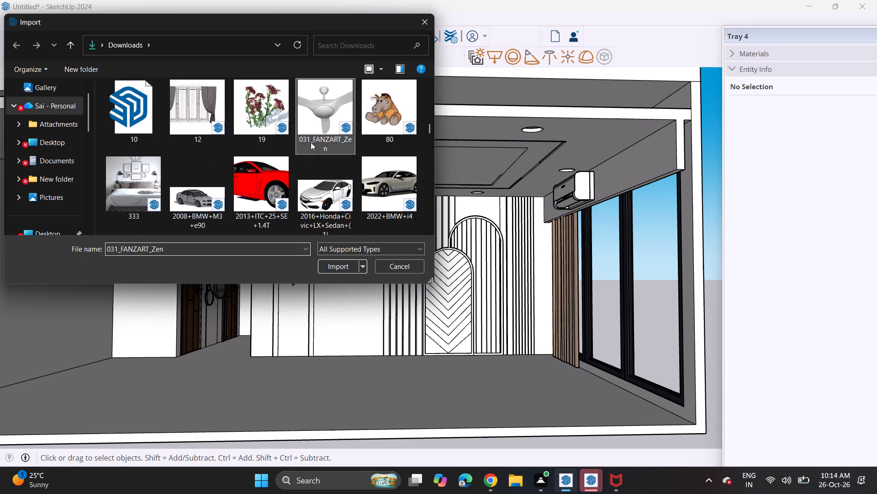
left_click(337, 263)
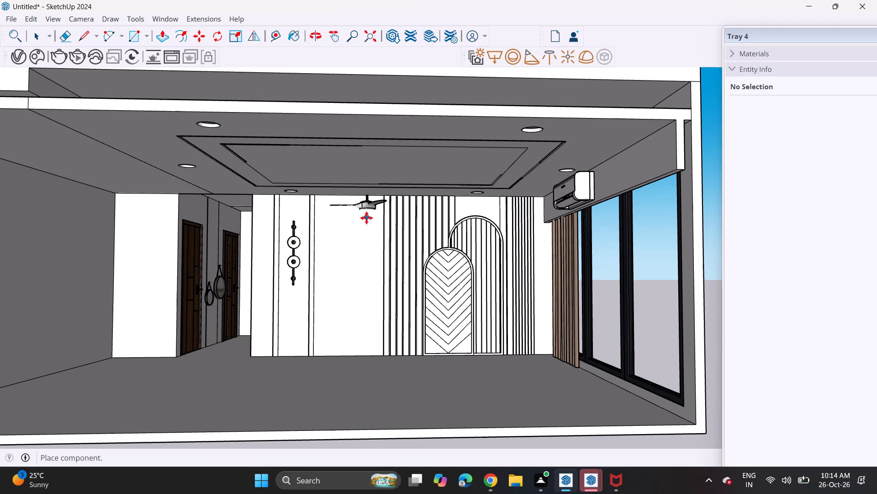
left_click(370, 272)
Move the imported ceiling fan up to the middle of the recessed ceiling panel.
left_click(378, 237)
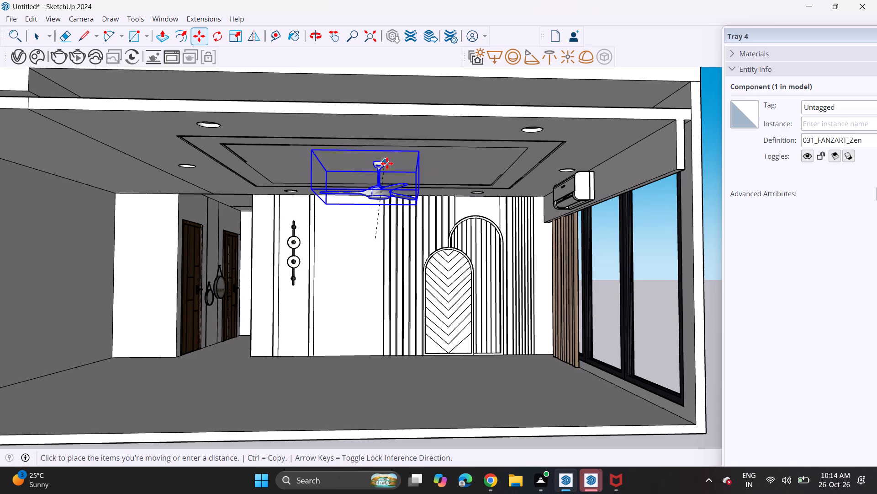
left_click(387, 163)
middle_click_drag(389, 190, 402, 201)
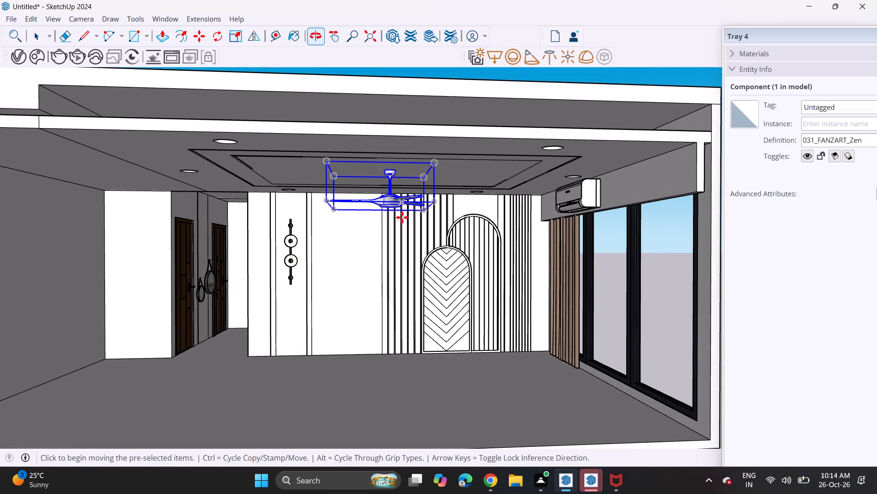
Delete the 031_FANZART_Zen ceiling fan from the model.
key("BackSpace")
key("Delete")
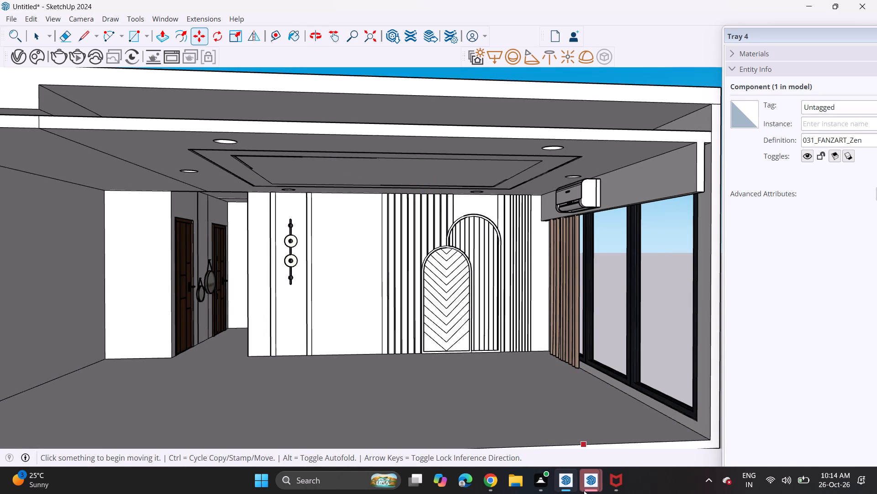
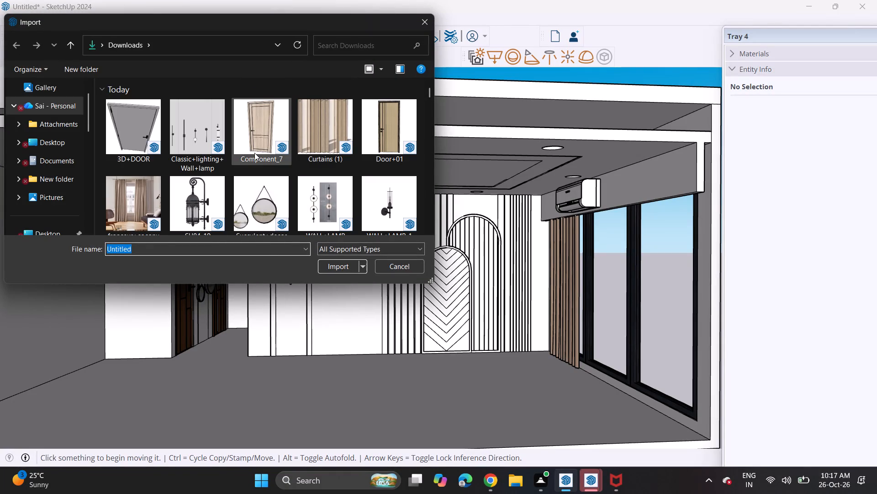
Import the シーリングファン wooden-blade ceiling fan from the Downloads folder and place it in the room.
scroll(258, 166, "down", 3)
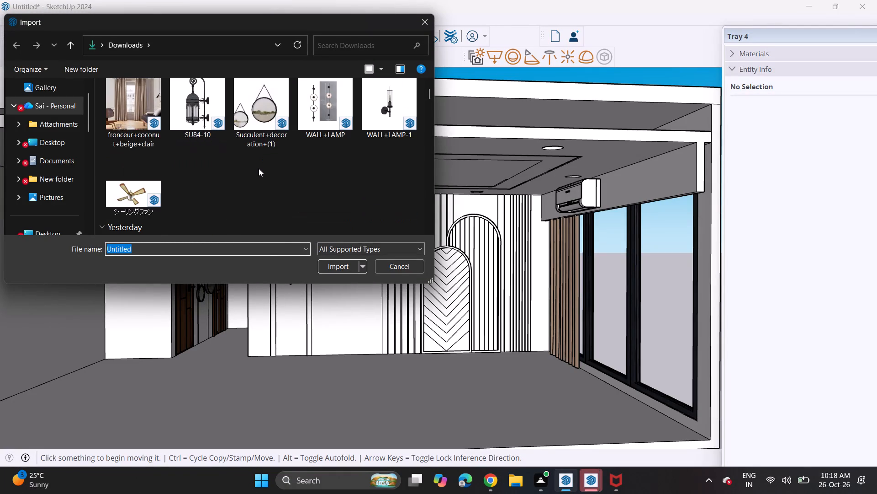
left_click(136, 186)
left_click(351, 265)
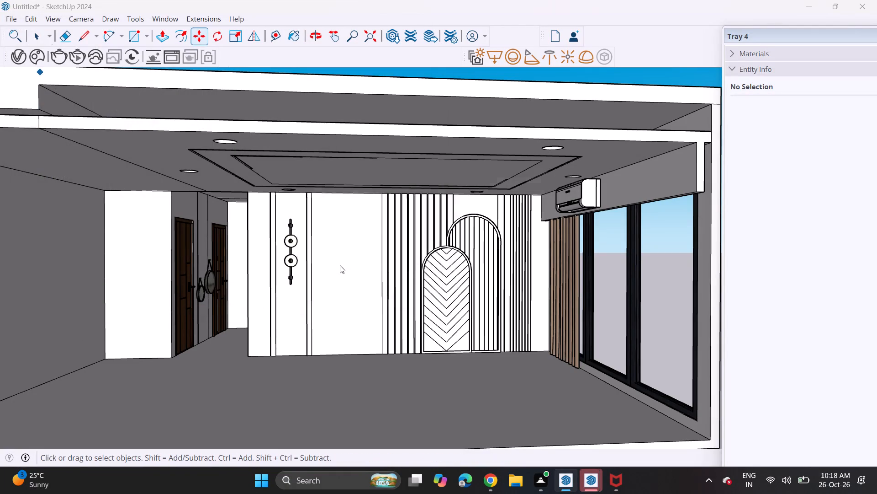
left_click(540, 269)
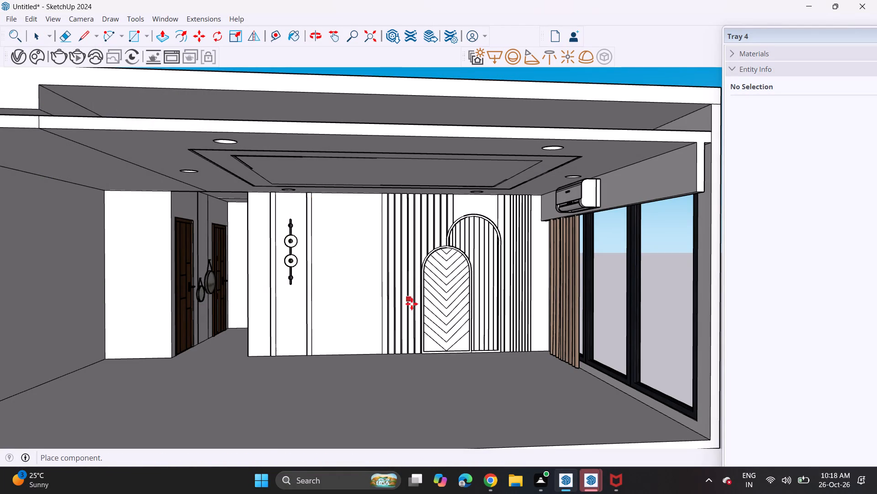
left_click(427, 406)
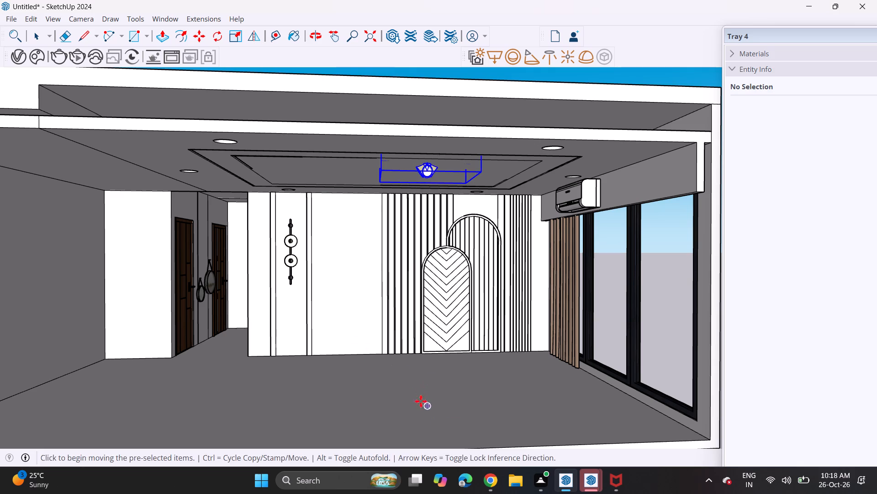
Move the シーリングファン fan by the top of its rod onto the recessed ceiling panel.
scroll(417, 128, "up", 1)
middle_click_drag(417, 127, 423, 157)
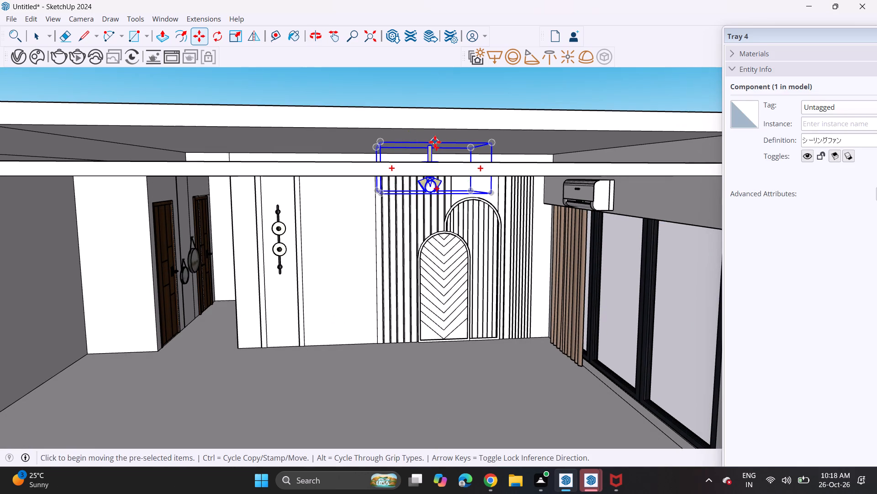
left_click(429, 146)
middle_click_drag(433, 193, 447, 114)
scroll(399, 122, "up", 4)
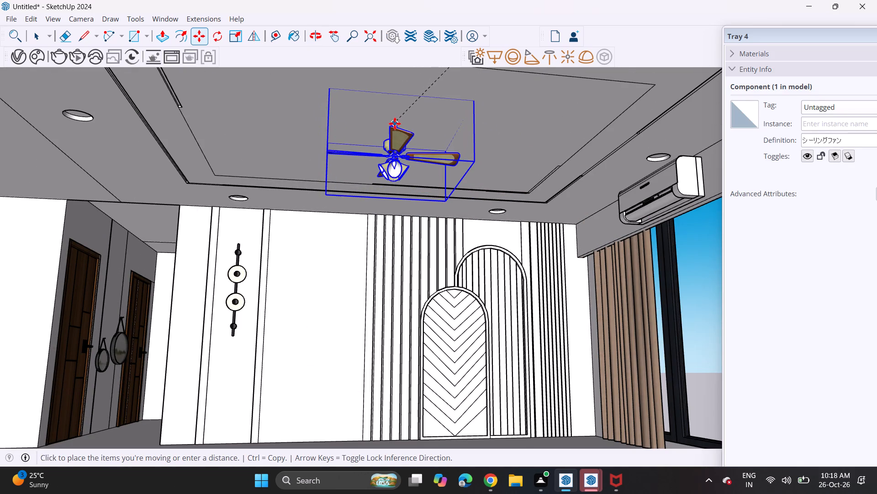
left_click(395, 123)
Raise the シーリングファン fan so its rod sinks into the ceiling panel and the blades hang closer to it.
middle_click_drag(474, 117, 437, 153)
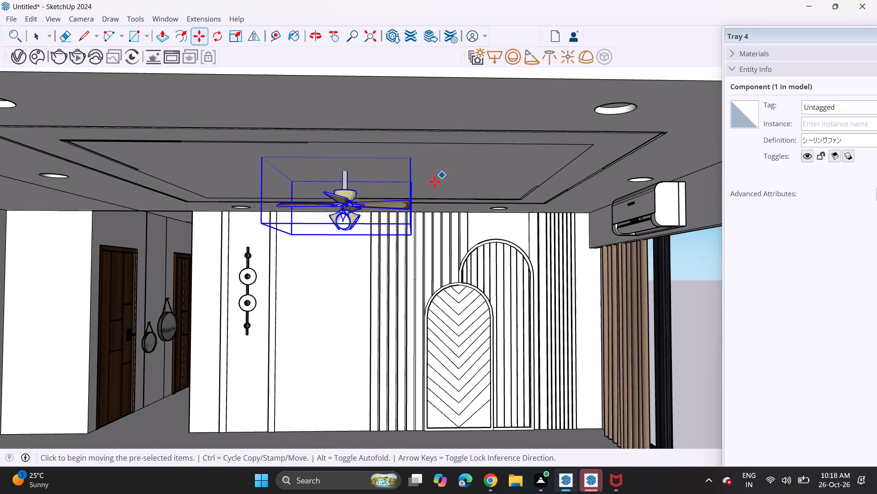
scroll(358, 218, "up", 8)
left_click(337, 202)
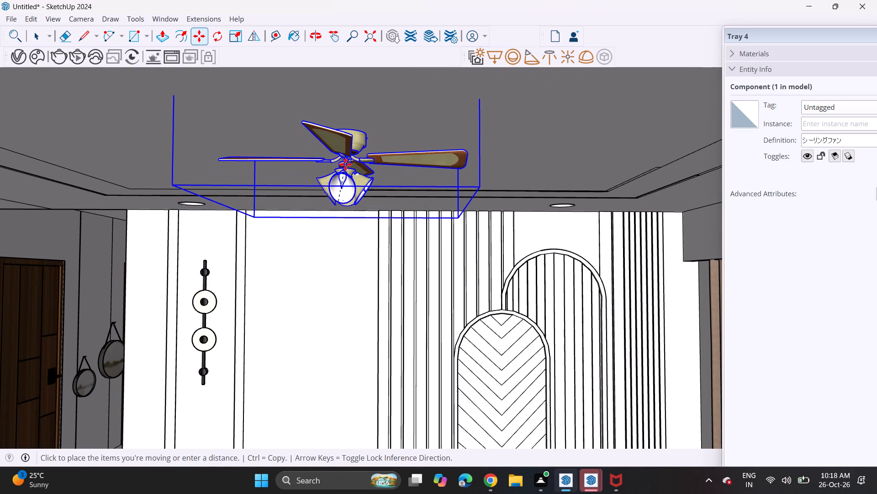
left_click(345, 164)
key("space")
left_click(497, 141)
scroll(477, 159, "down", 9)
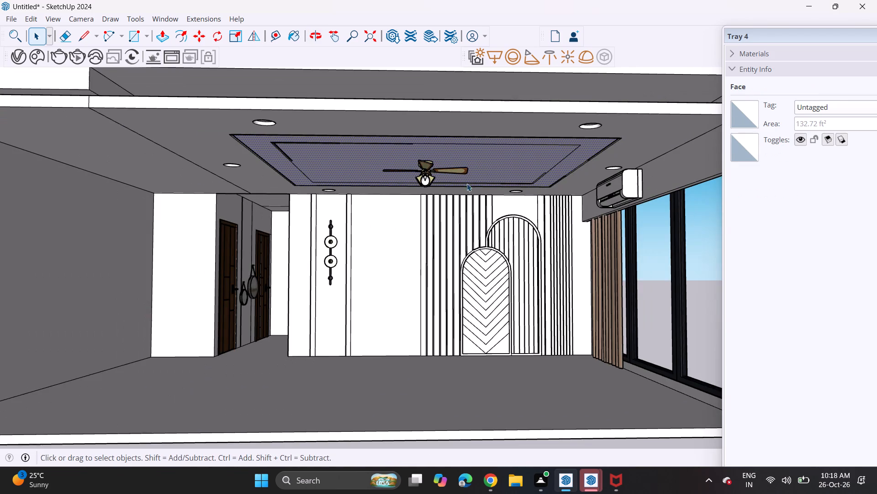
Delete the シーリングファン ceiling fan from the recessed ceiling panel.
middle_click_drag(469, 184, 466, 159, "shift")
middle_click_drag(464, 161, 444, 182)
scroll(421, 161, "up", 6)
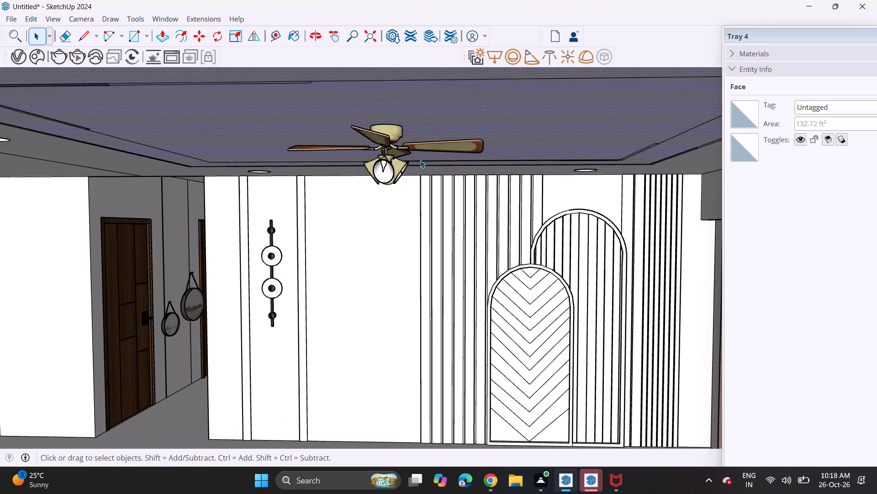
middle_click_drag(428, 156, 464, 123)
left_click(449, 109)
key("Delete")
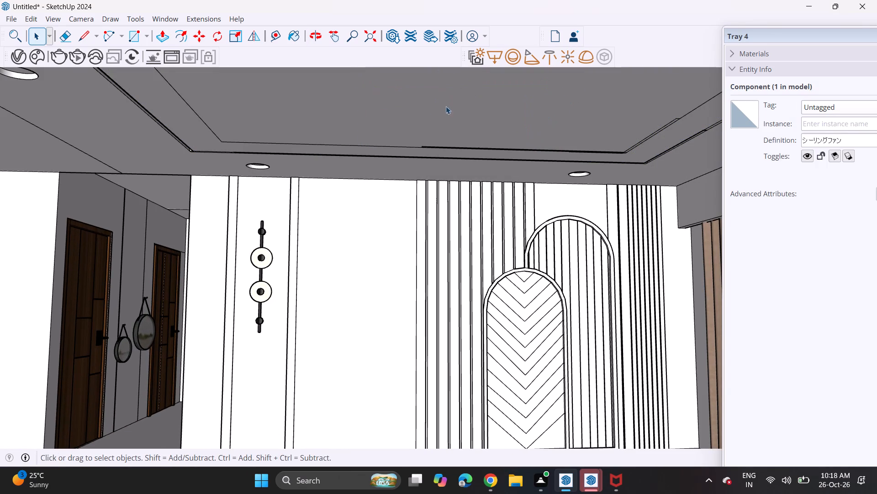
Find the 031_FANZART_Zen ceiling fan in the Downloads folder, import it and place it in the room.
left_click(9, 18)
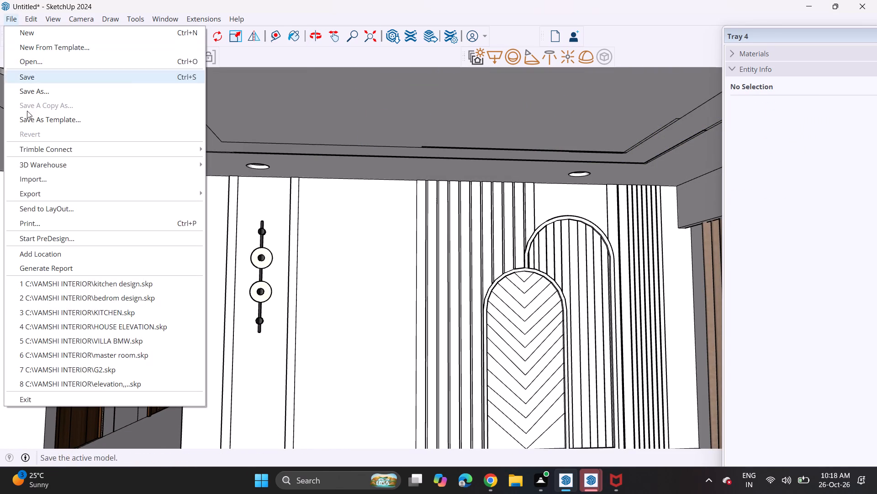
left_click(35, 180)
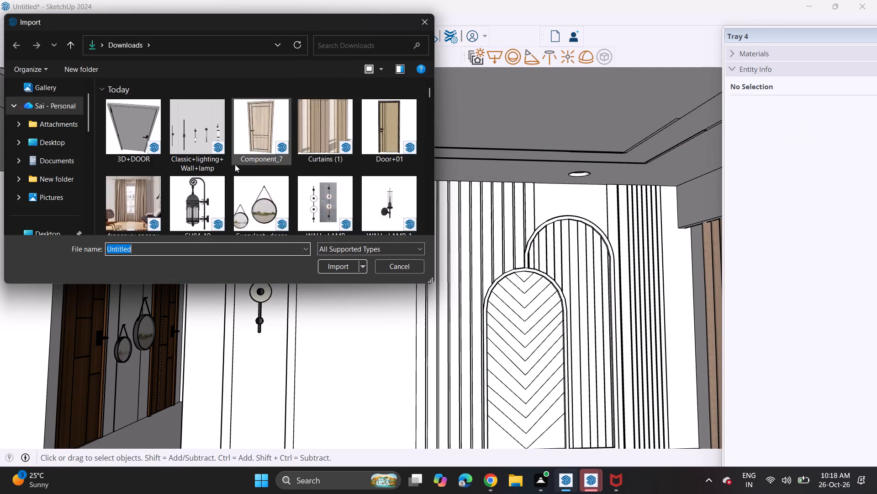
scroll(236, 163, "down", 5)
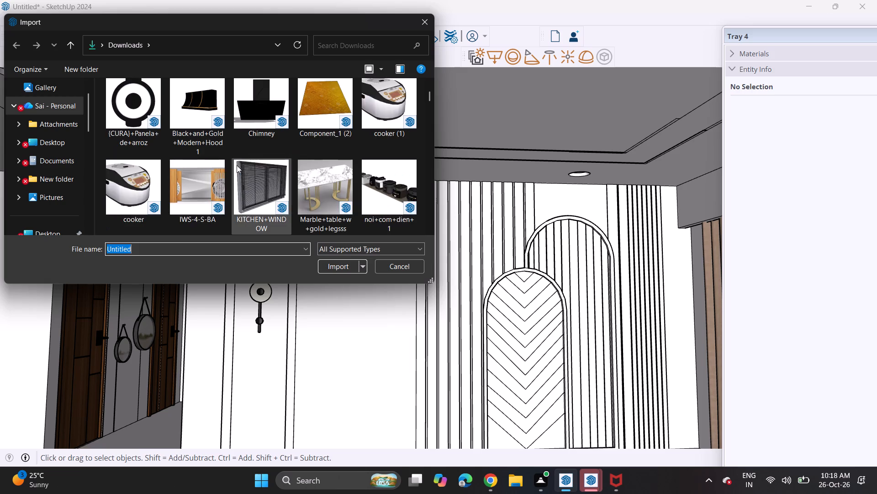
scroll(237, 165, "down", 1)
scroll(237, 165, "up", 1)
scroll(237, 165, "down", 5)
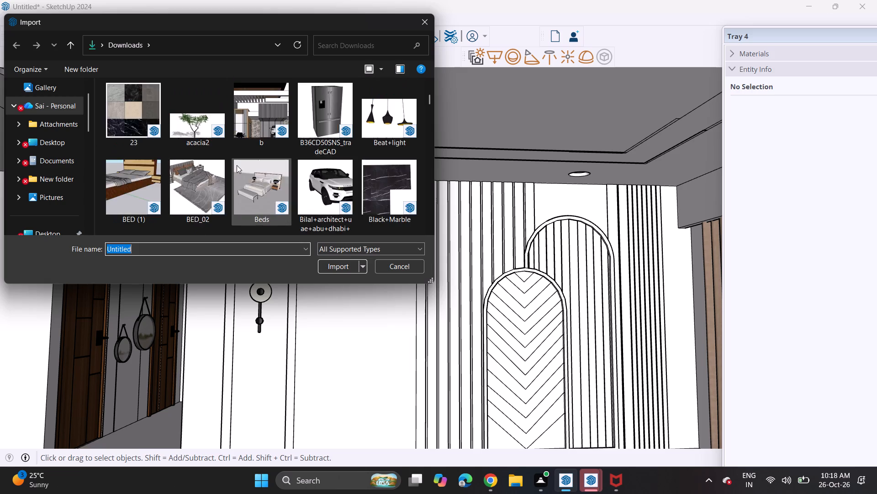
scroll(237, 165, "down", 5)
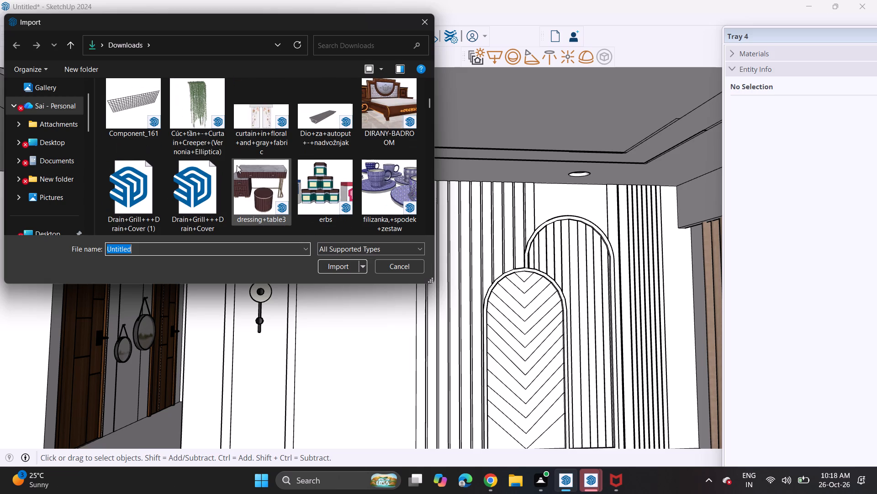
scroll(237, 165, "down", 2)
scroll(237, 165, "up", 1)
scroll(237, 165, "down", 4)
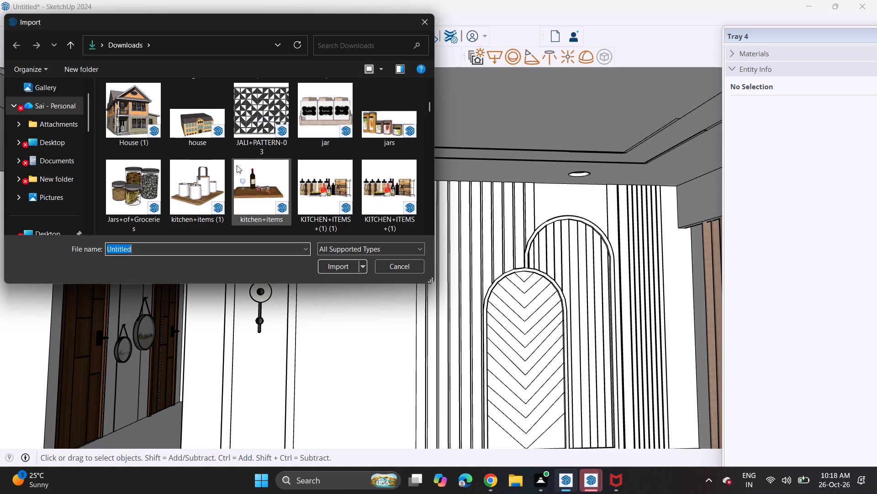
scroll(237, 165, "down", 3)
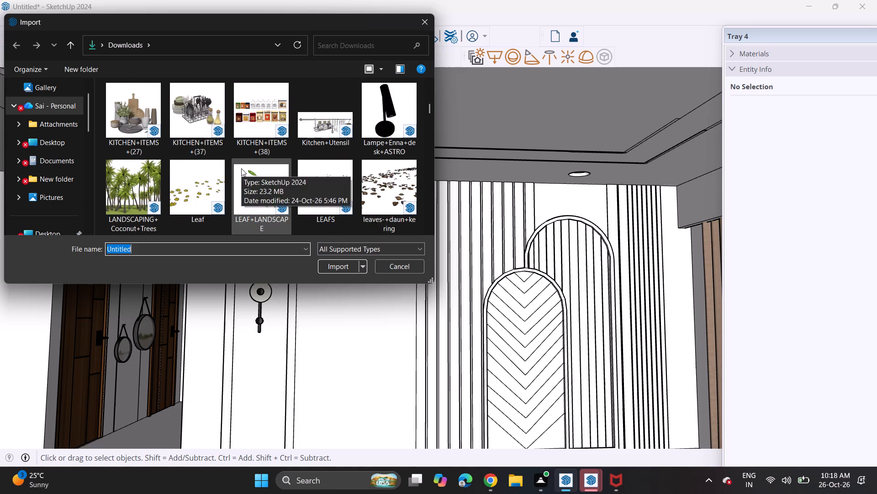
scroll(241, 168, "down", 6)
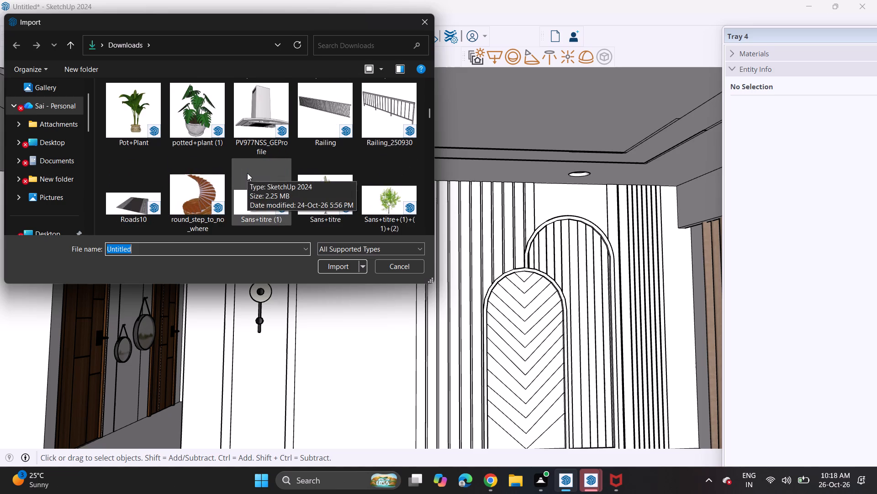
scroll(247, 173, "down", 6)
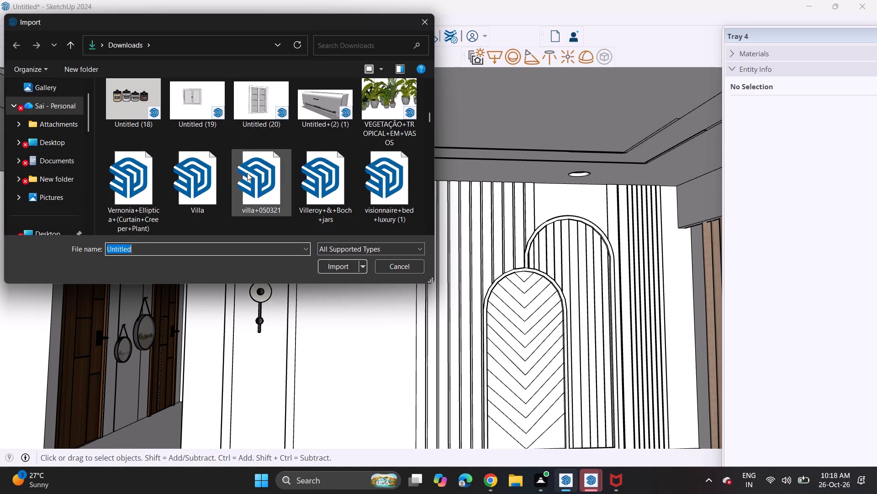
scroll(249, 173, "down", 4)
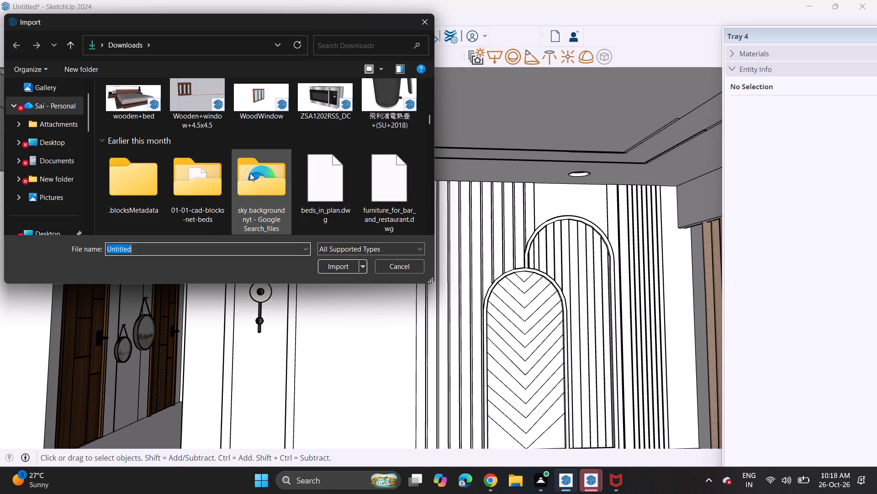
scroll(250, 173, "down", 4)
scroll(239, 200, "up", 3)
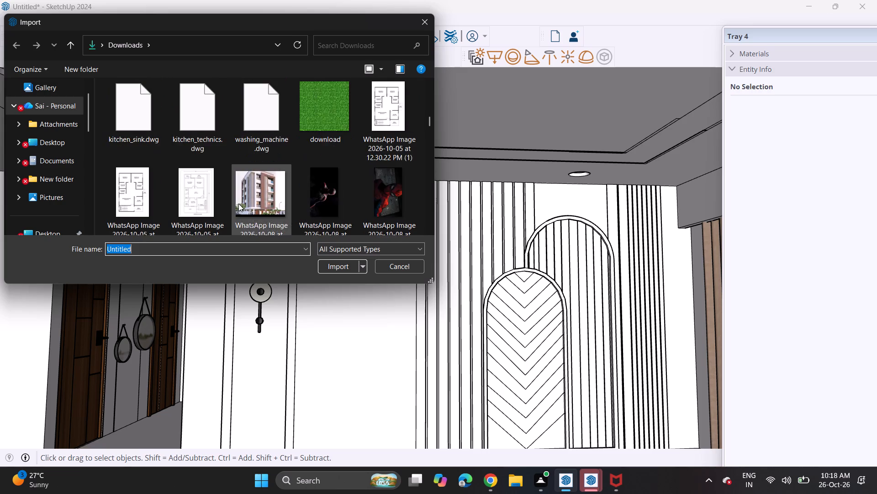
scroll(238, 205, "up", 8)
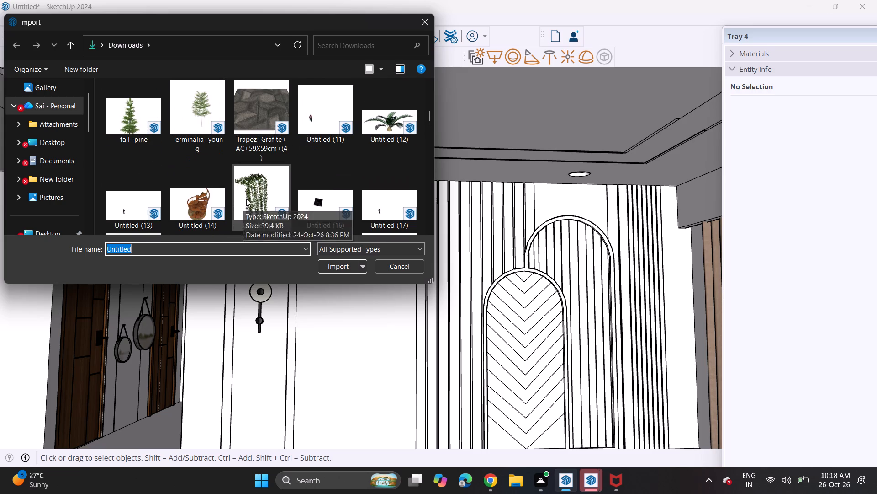
scroll(249, 197, "up", 1)
scroll(249, 197, "down", 15)
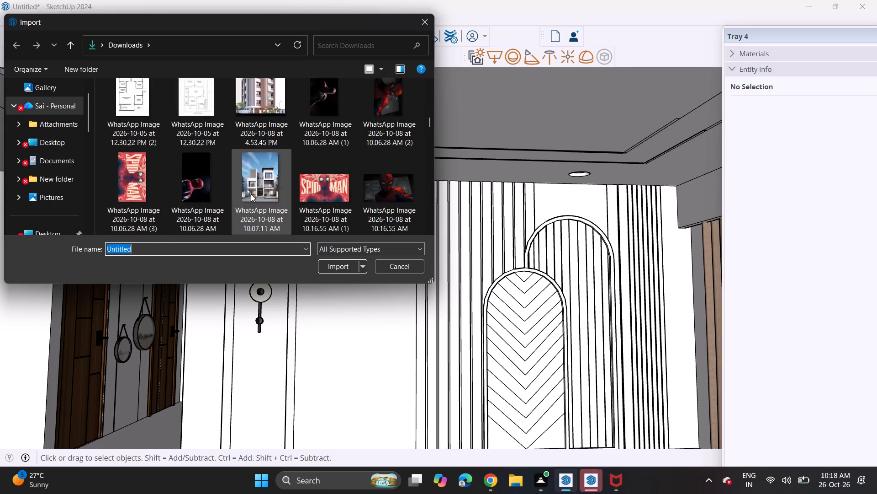
scroll(251, 194, "down", 6)
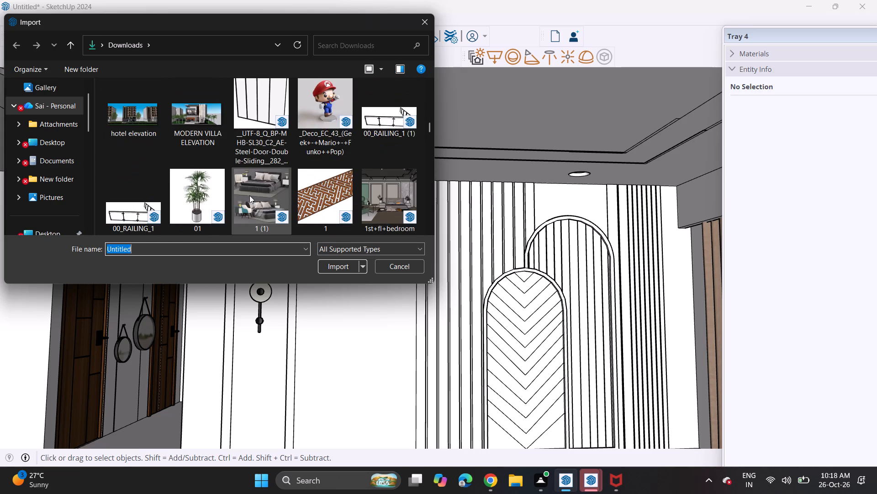
scroll(249, 195, "down", 3)
left_click(309, 117)
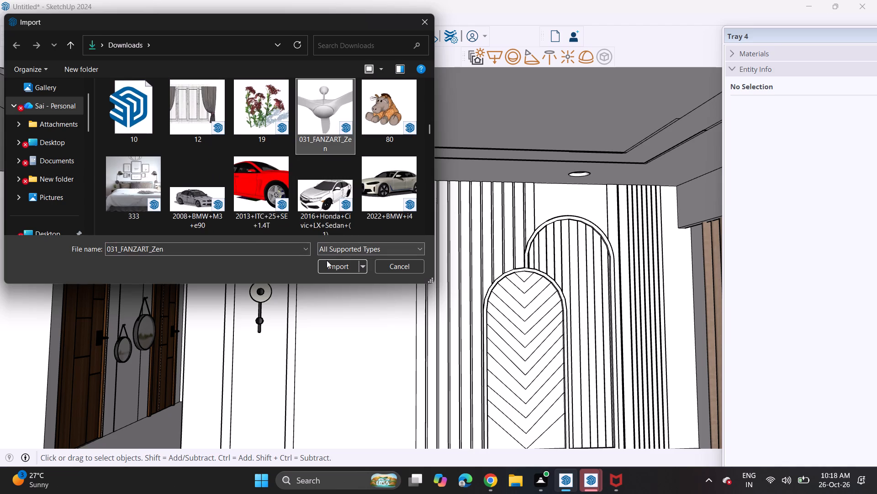
left_click(328, 265)
scroll(421, 140, "down", 5)
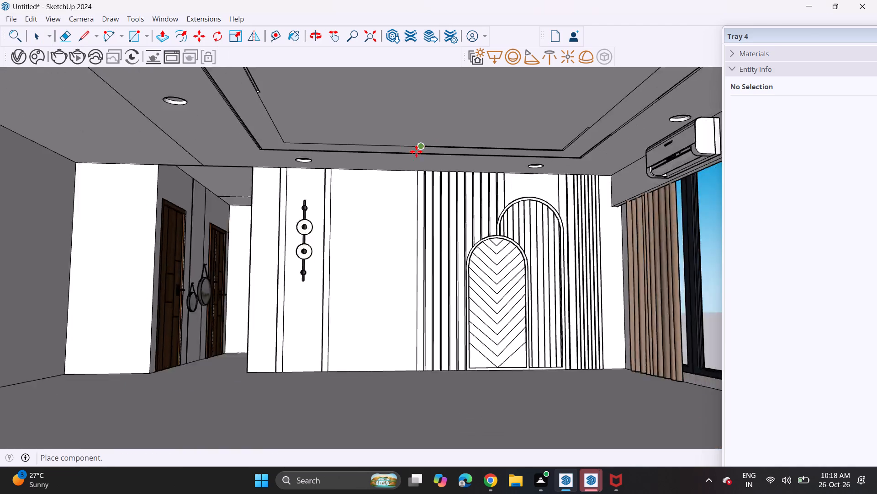
scroll(416, 151, "down", 5)
middle_click_drag(420, 159, 419, 185)
left_click(420, 234)
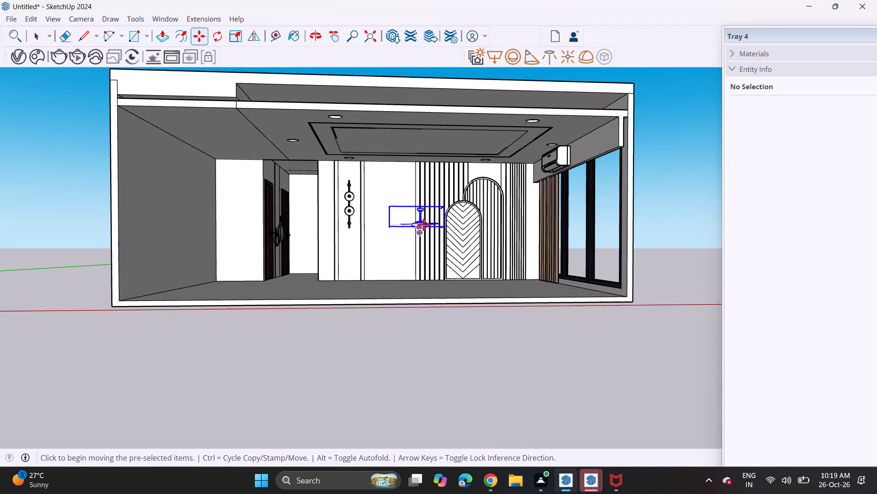
Move the 031_FANZART_Zen fan up onto the middle of the recessed ceiling panel.
left_click(421, 206)
scroll(430, 136, "up", 5)
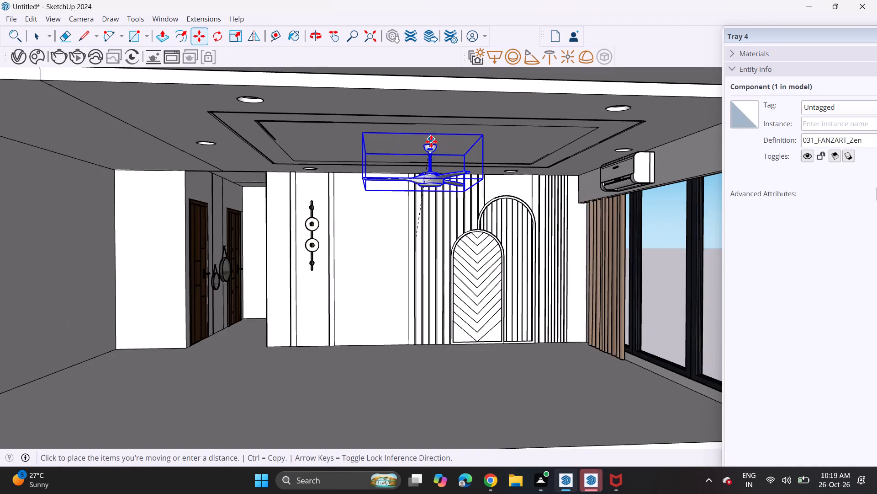
middle_click_drag(433, 143, 515, 116)
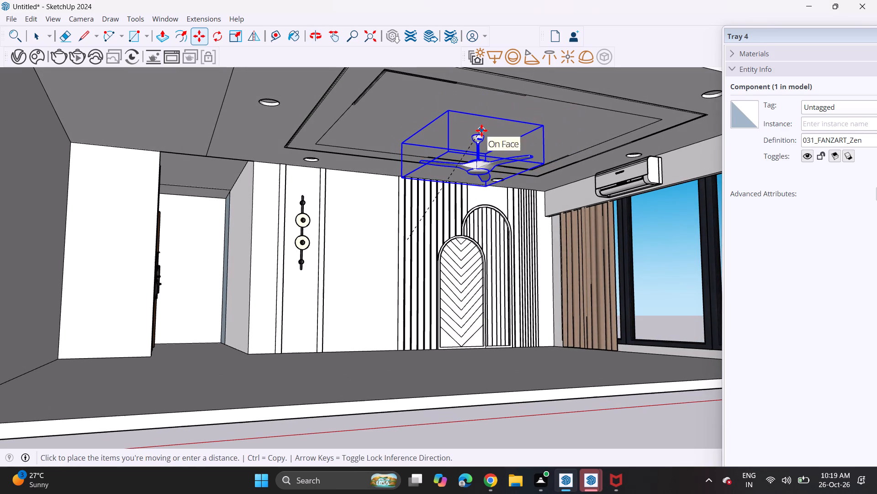
left_click(487, 126)
scroll(559, 133, "up", 1)
middle_click_drag(555, 133, 490, 155)
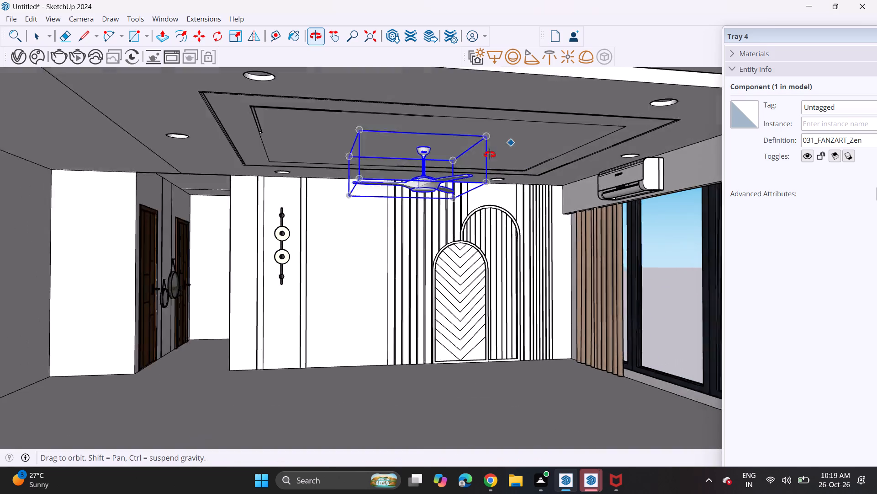
middle_click_drag(490, 155, 475, 157)
key("space")
left_click(481, 203)
scroll(445, 209, "down", 1)
scroll(444, 210, "up", 1)
scroll(444, 210, "down", 2)
middle_click_drag(444, 212, 447, 191, "shift")
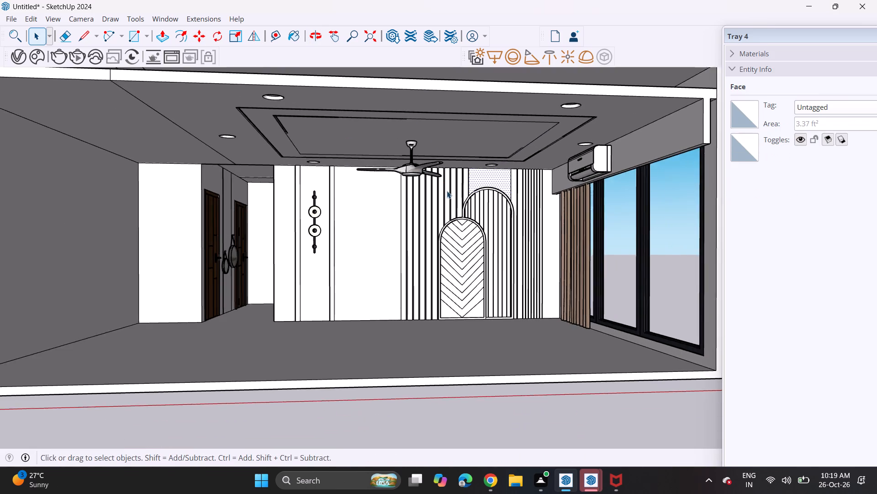
middle_click_drag(447, 191, 445, 194, "shift")
Scale the 031_FANZART_Zen fan down vertically from its underside to shorten its drop from the ceiling.
scroll(436, 172, "up", 9)
left_click(378, 173)
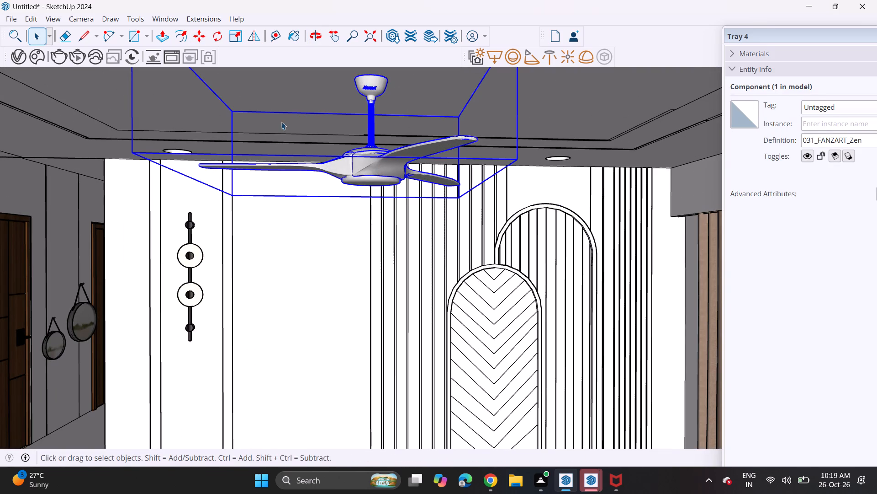
left_click(235, 41)
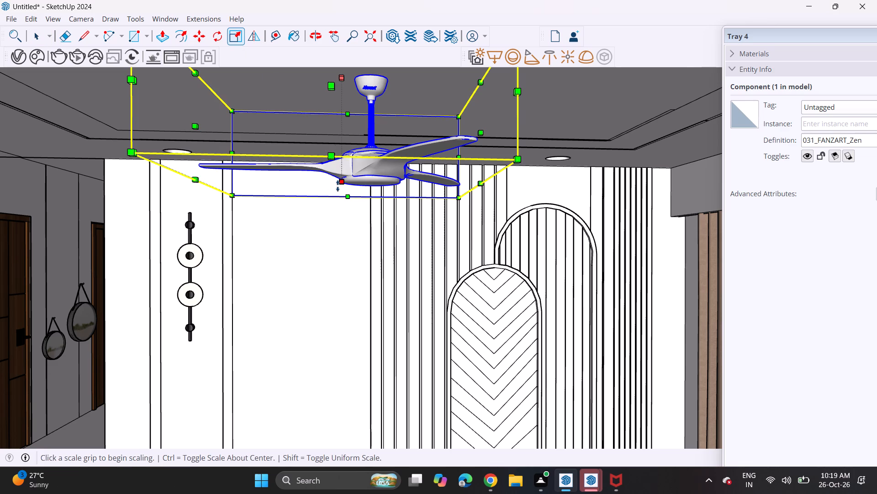
left_click(338, 184)
left_click(349, 143)
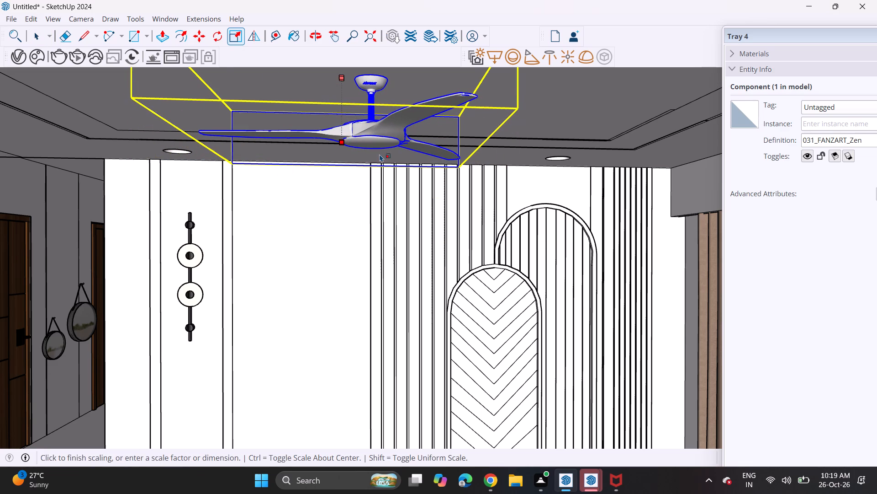
Move the 031_FANZART_Zen fan sideways across the recessed ceiling panel, slightly towards the window wall.
scroll(380, 155, "down", 4)
middle_click_drag(390, 157, 403, 177, "shift")
left_click(201, 36)
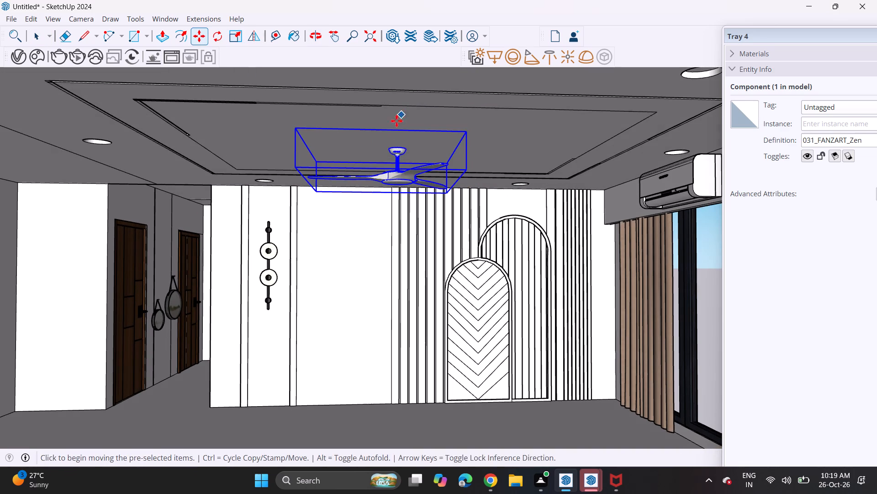
left_click(393, 149)
left_click(414, 150)
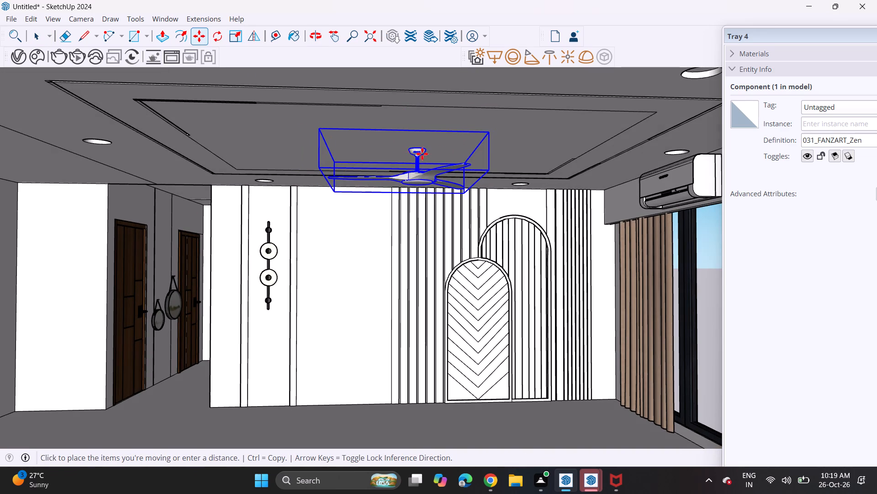
key("space")
left_click(511, 152)
Scale the 031_FANZART_Zen fan vertically from its underside to lengthen its drop from the ceiling slightly.
middle_click_drag(460, 170, 465, 178)
scroll(454, 193, "down", 5)
middle_click_drag(461, 206, 449, 224)
middle_click_drag(449, 231, 460, 204)
middle_click_drag(458, 211, 449, 217)
scroll(446, 204, "up", 5)
left_click(438, 134)
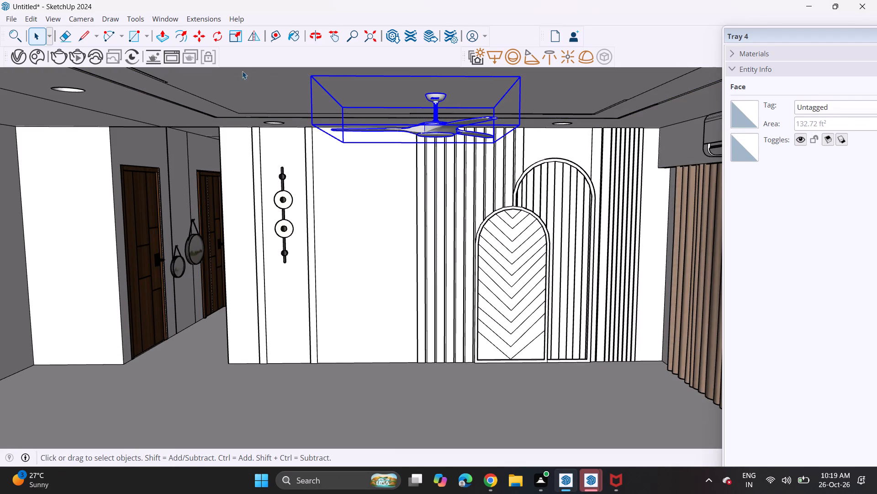
left_click(235, 33)
left_click(415, 134)
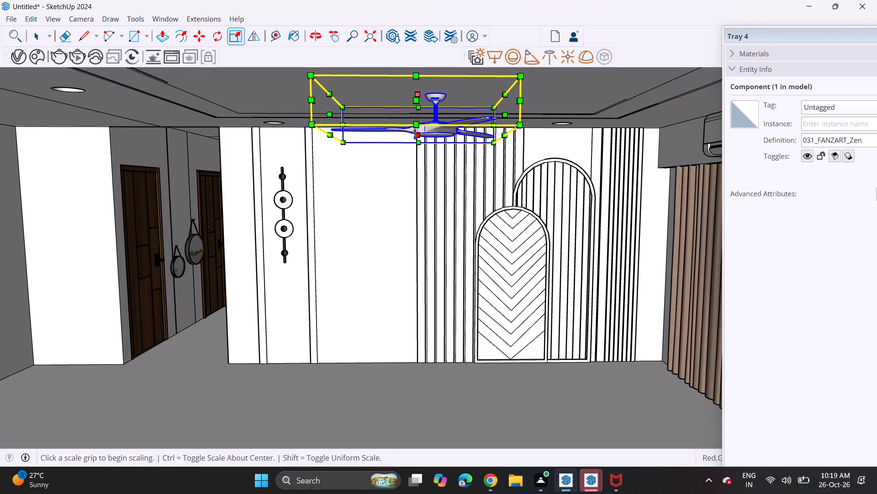
left_click(418, 144)
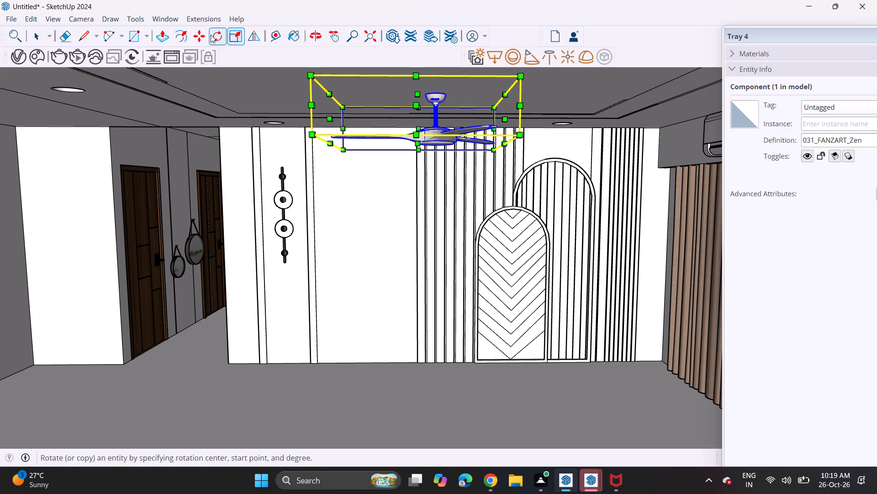
Move the 031_FANZART_Zen fan up so that its mounting canopy meets the recessed ceiling panel.
left_click(192, 40)
left_click(442, 135)
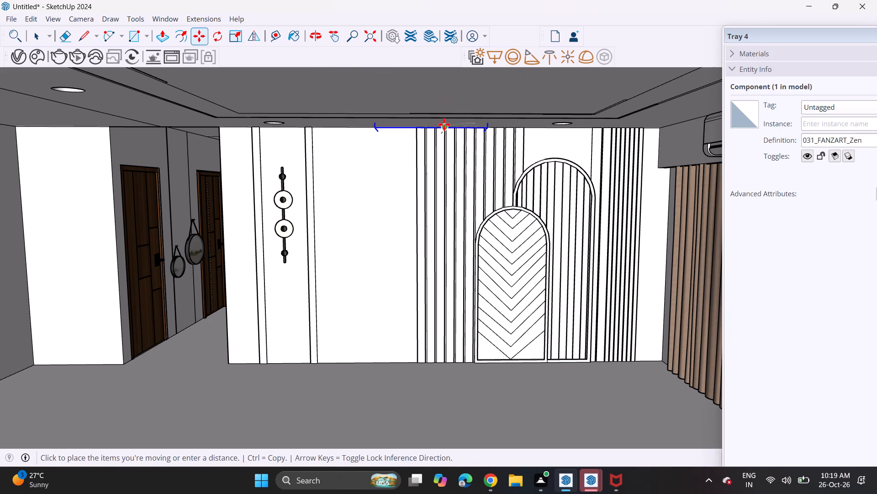
key("Escape")
left_click(431, 98)
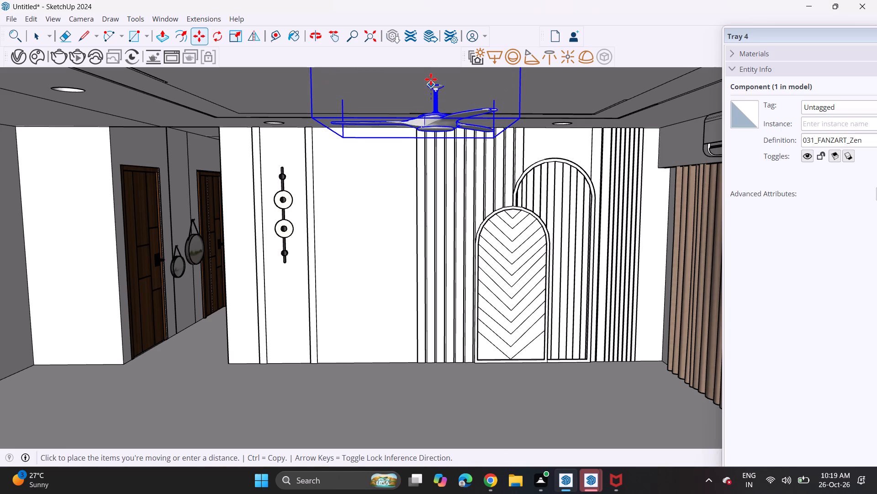
left_click(431, 79)
scroll(456, 131, "down", 2)
key("space")
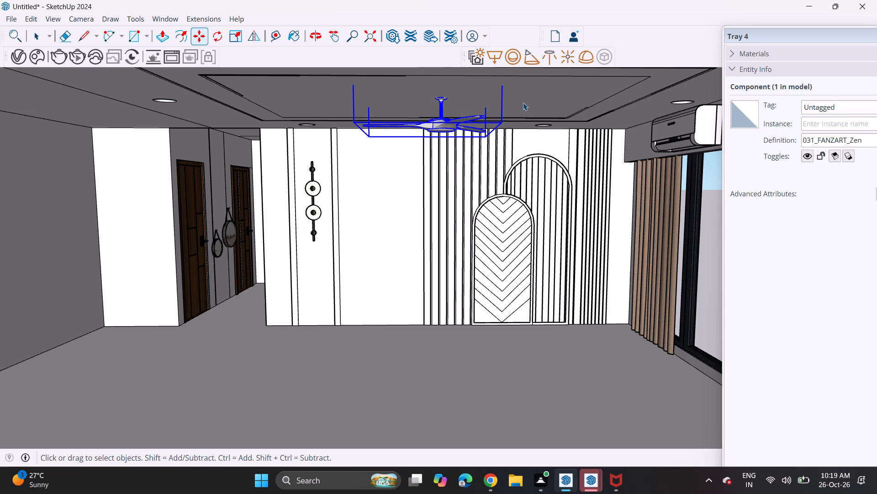
left_click(524, 102)
Examine the whole room from the open front side, checking the ceiling fan against the panelled back wall.
scroll(468, 138, "down", 3)
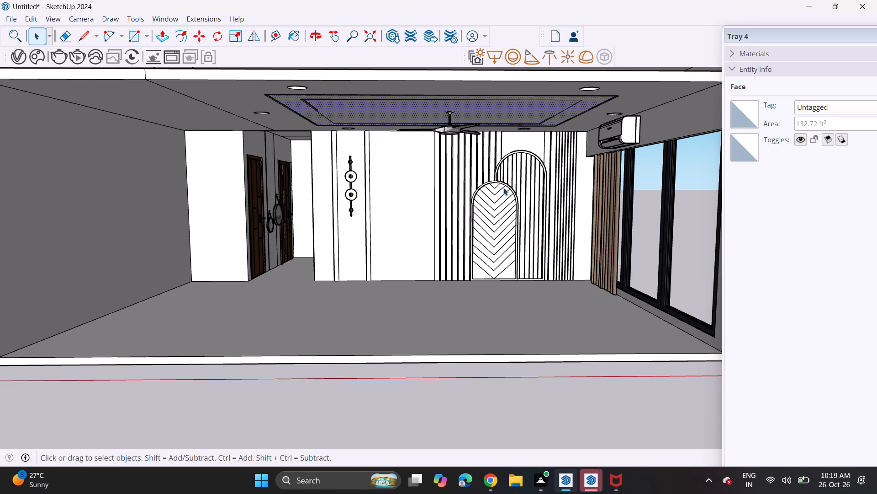
left_click(372, 216)
left_click(369, 302)
scroll(397, 322, "down", 1)
left_click(382, 405)
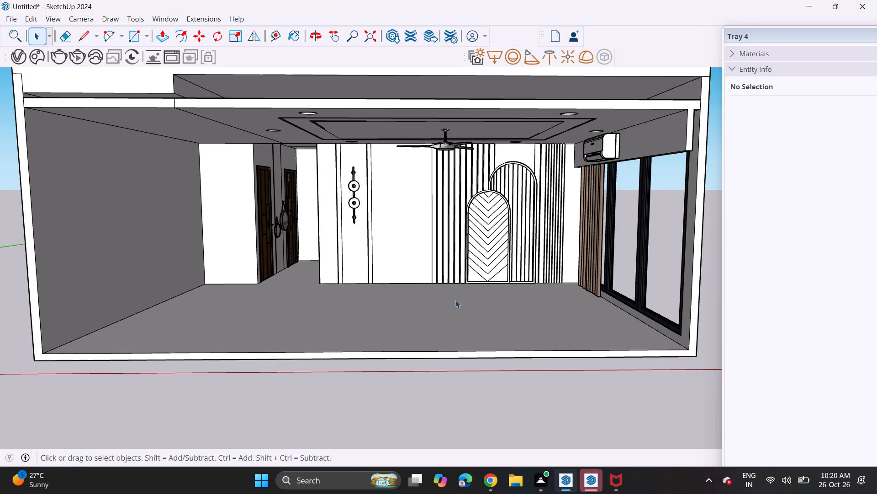
scroll(528, 263, "up", 4)
scroll(416, 262, "down", 1)
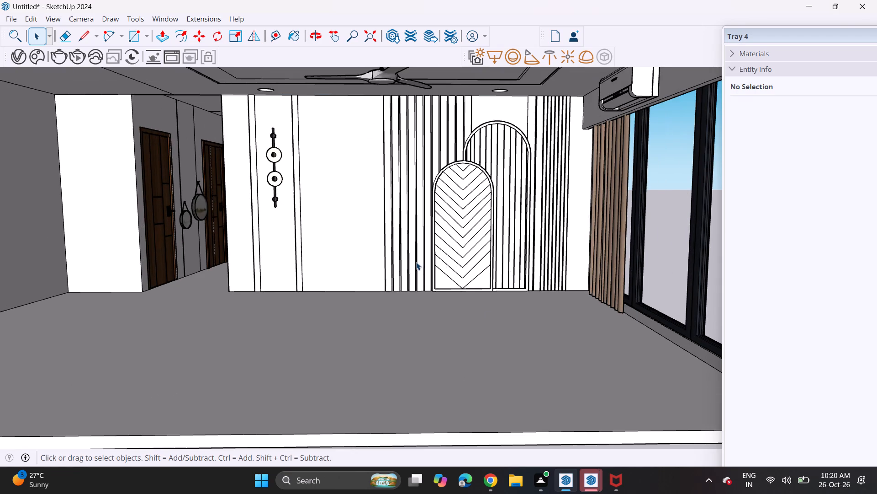
scroll(415, 262, "down", 1)
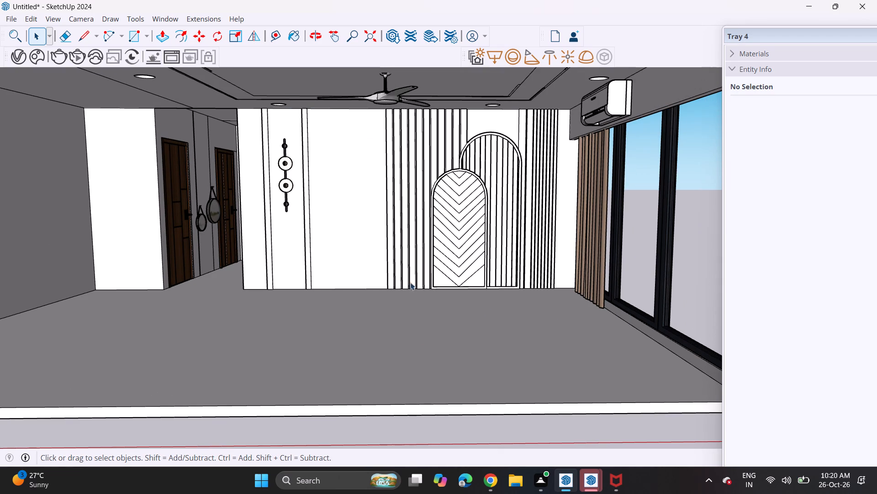
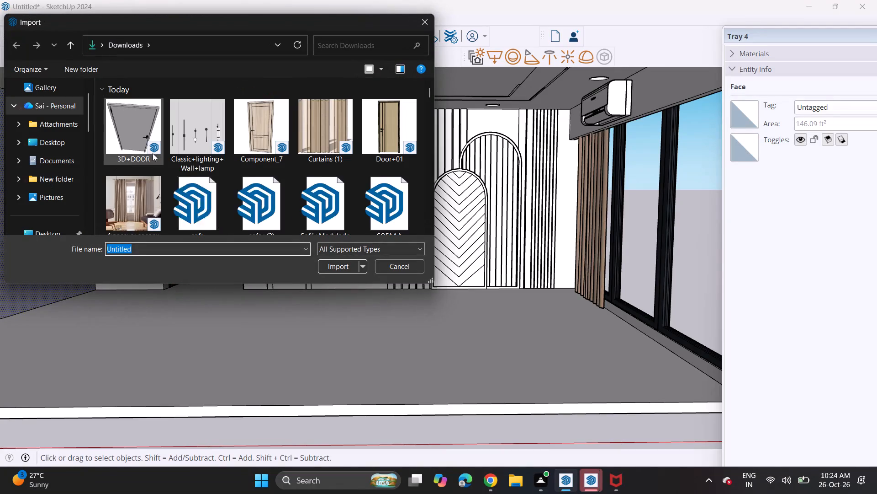
Import the sofa model from the Downloads folder and place it on the room floor facing the open front side.
scroll(178, 151, "down", 1)
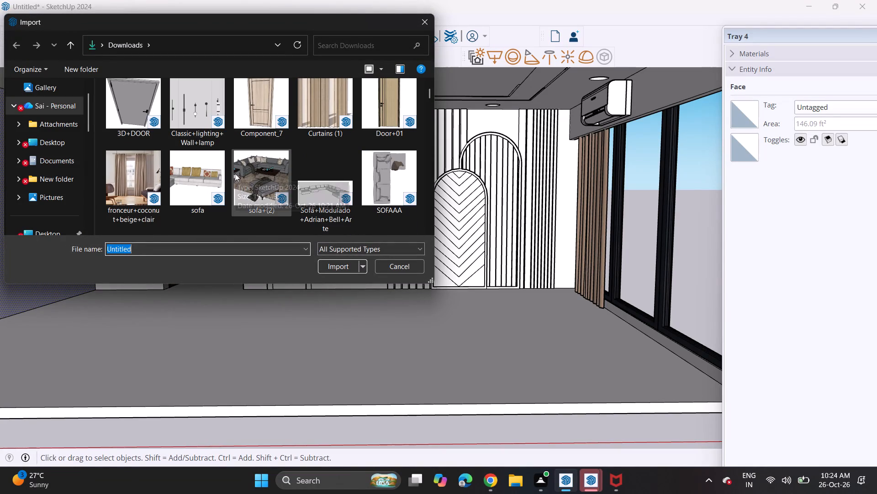
left_click(209, 178)
scroll(233, 177, "down", 2)
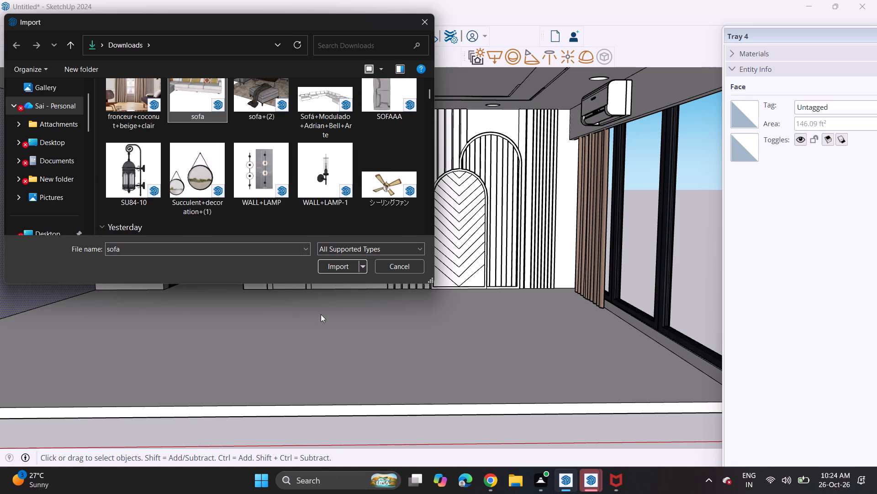
left_click(328, 271)
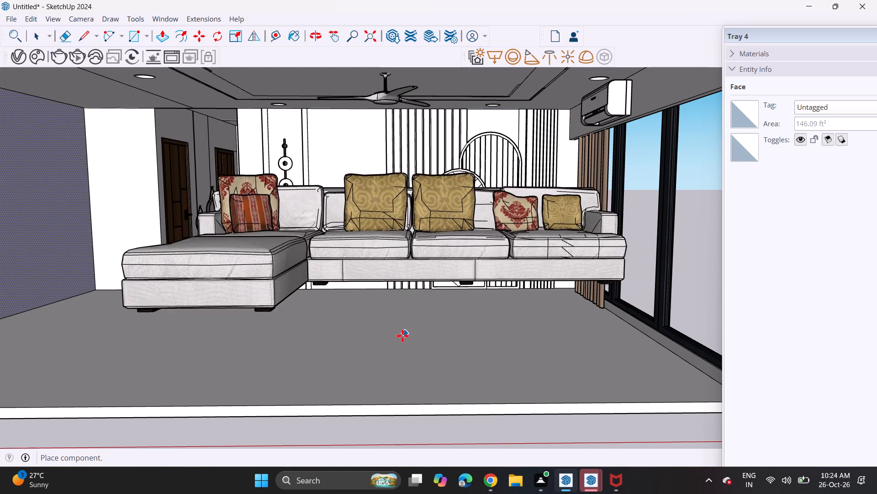
middle_click_drag(425, 302, 427, 341)
left_click(388, 361)
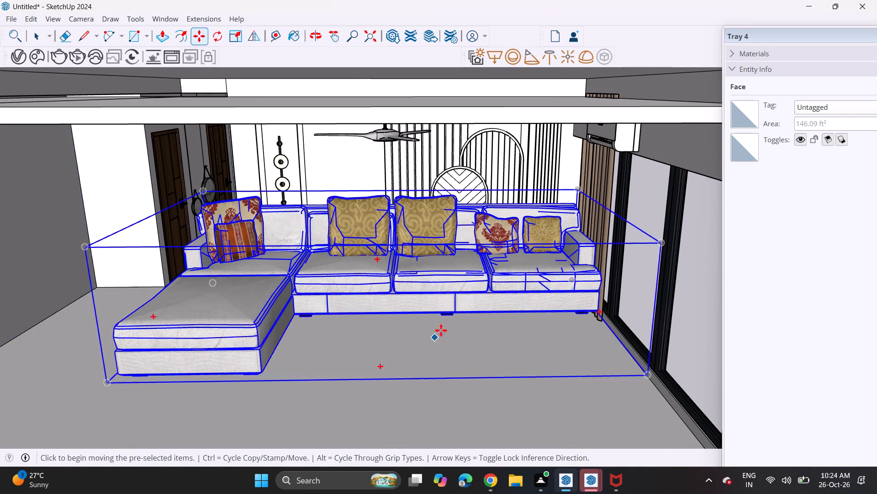
Flip the sofa along its length with a negative scale so that its chaise is at the window-wall end.
scroll(444, 323, "down", 5)
middle_click_drag(442, 328, 450, 305)
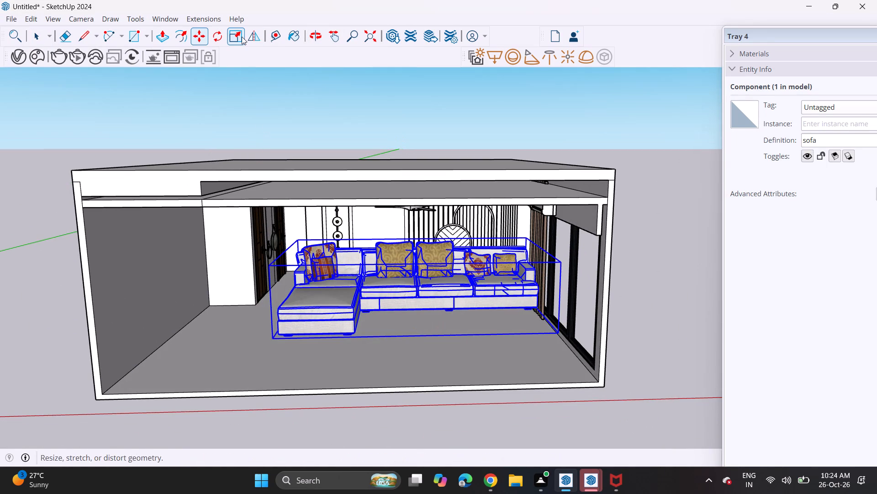
left_click(242, 37)
left_click(543, 279)
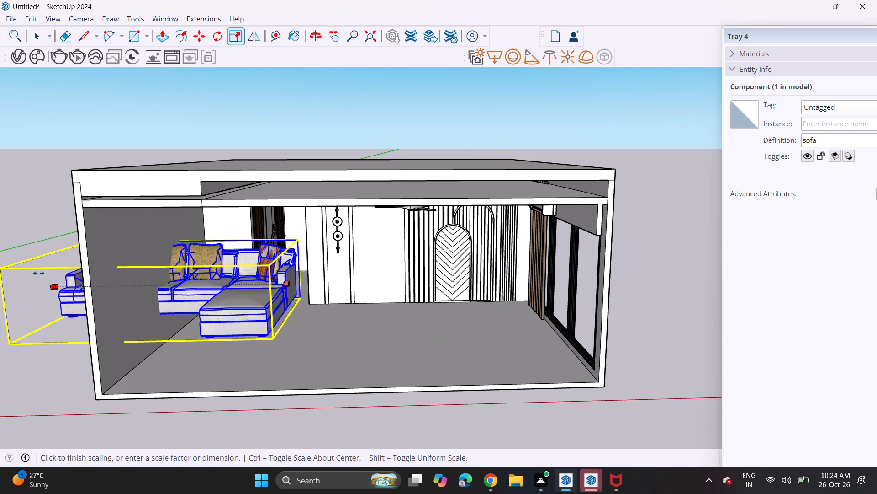
left_click(36, 273)
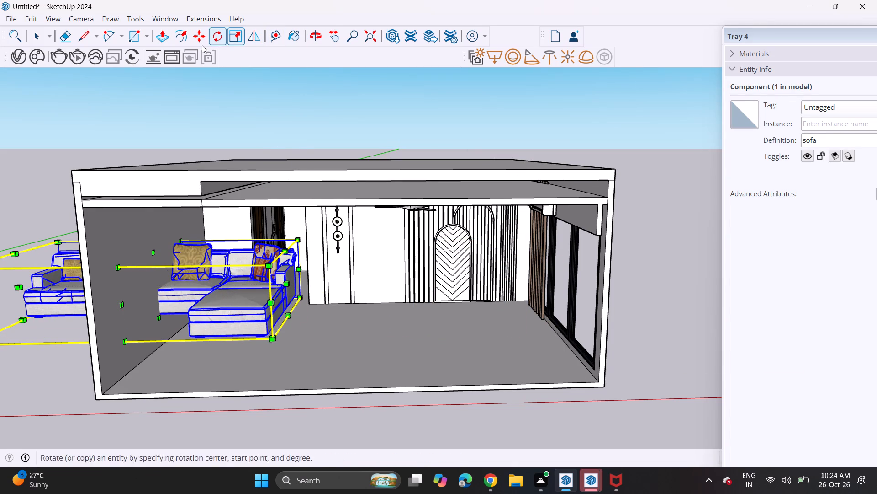
Move the flipped sofa sideways back into the room, towards the window wall.
left_click(201, 34)
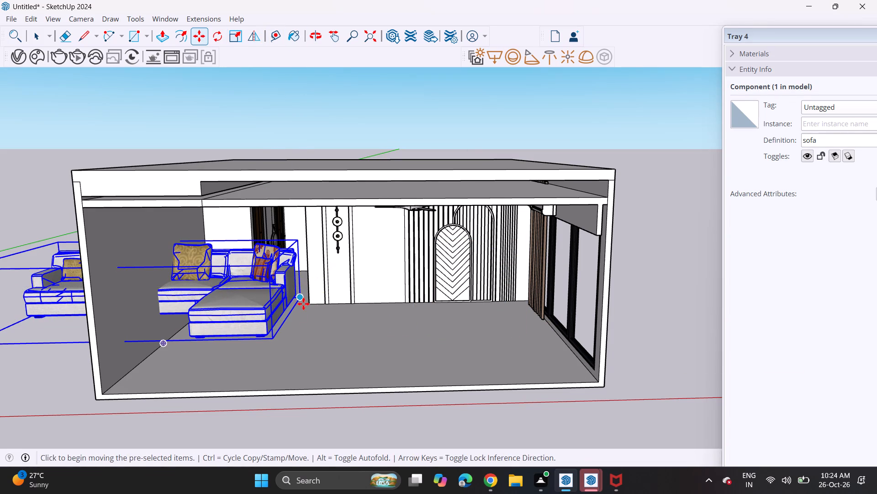
left_click(303, 304)
middle_click_drag(522, 290, 431, 237)
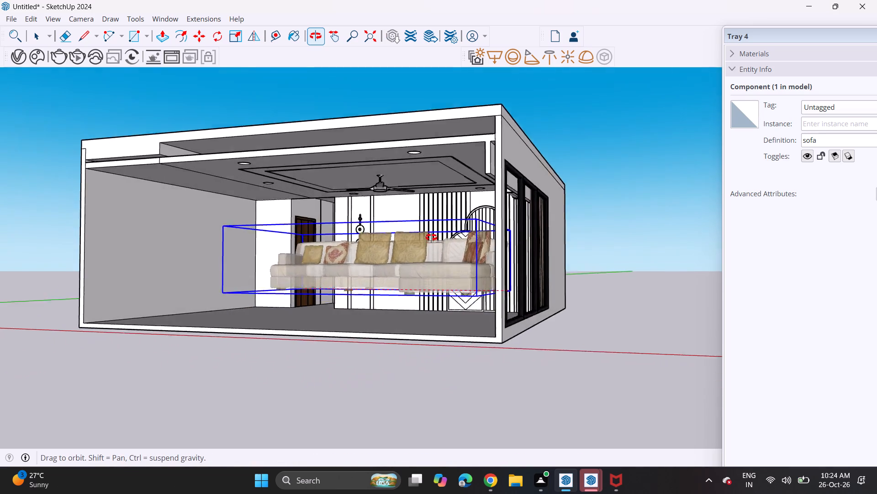
middle_click_drag(431, 237, 435, 232)
scroll(435, 232, "down", 1)
left_click(532, 303)
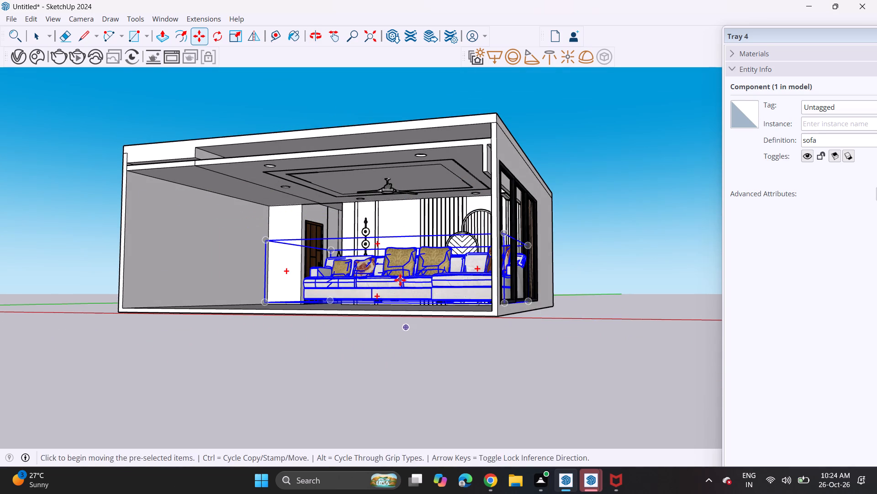
Move the sofa back along the floor from its rear bottom corner to the panelled back wall.
middle_click_drag(399, 280, 607, 341)
scroll(401, 336, "up", 11)
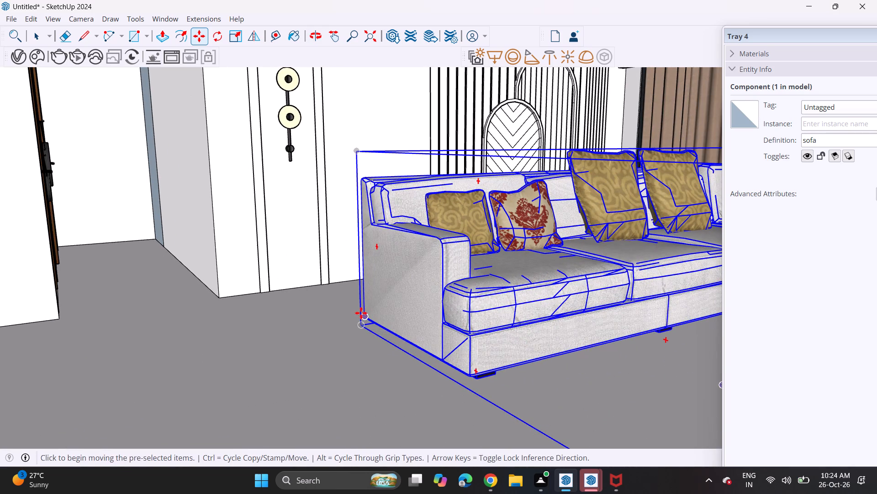
left_click(366, 318)
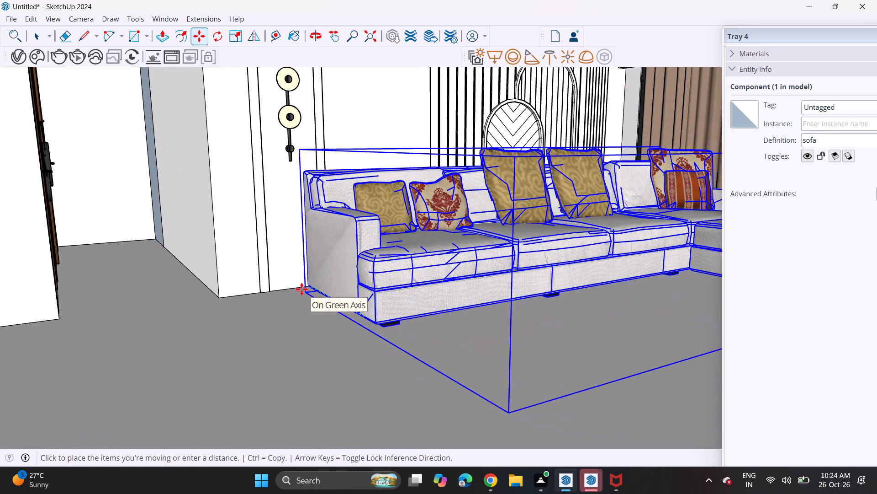
left_click(299, 287)
Examine the sofa's size and placement against the panelled back wall from the room's open front side.
middle_click_drag(531, 279, 374, 259)
scroll(379, 240, "down", 1)
scroll(379, 240, "up", 1)
scroll(379, 240, "down", 6)
middle_click_drag(390, 263, 400, 277)
key("space")
left_click(444, 314)
scroll(447, 279, "down", 3)
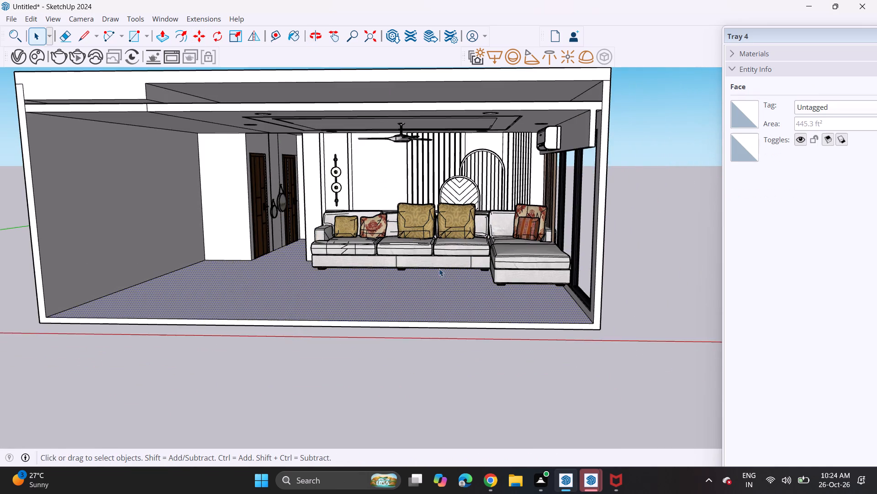
middle_click_drag(430, 256, 476, 294)
middle_click_drag(491, 283, 482, 258)
middle_click_drag(482, 252, 501, 280)
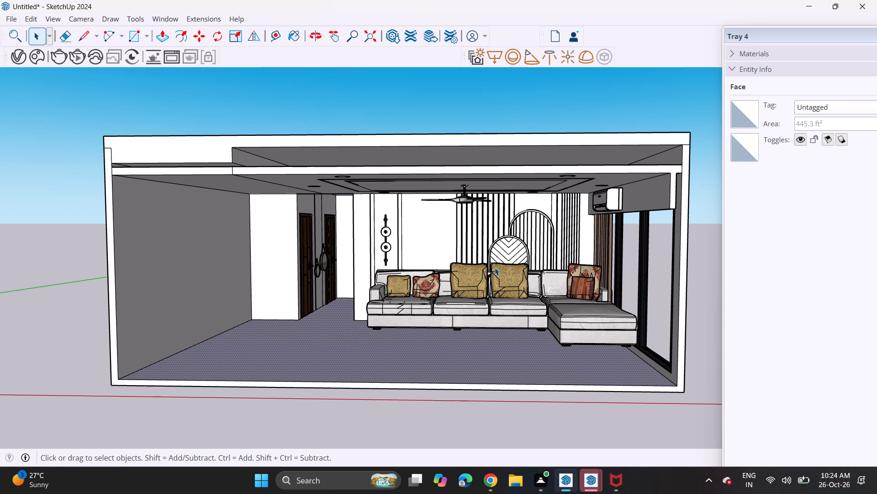
Scale the sofa vertically from its top to make it lower.
left_click(492, 295)
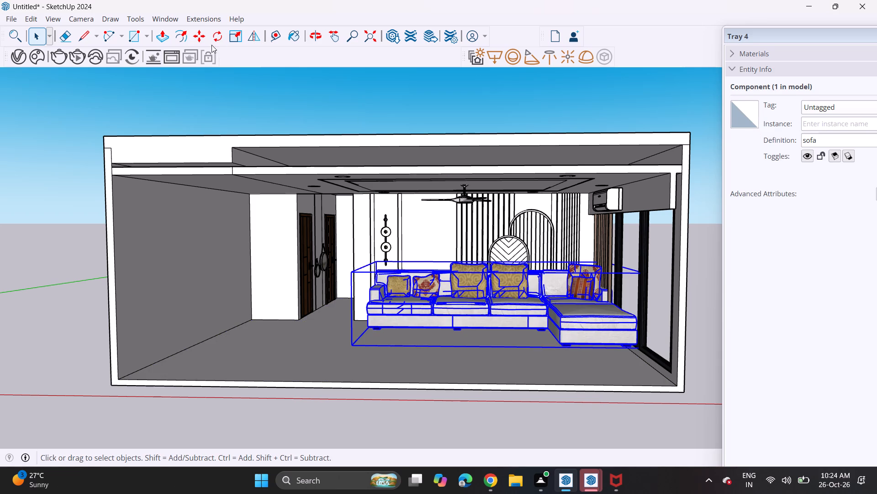
left_click(233, 39)
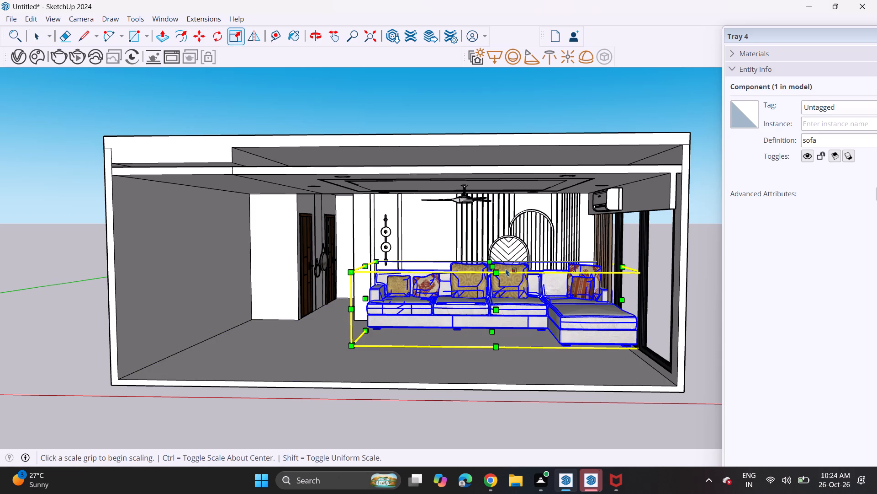
left_click(492, 263)
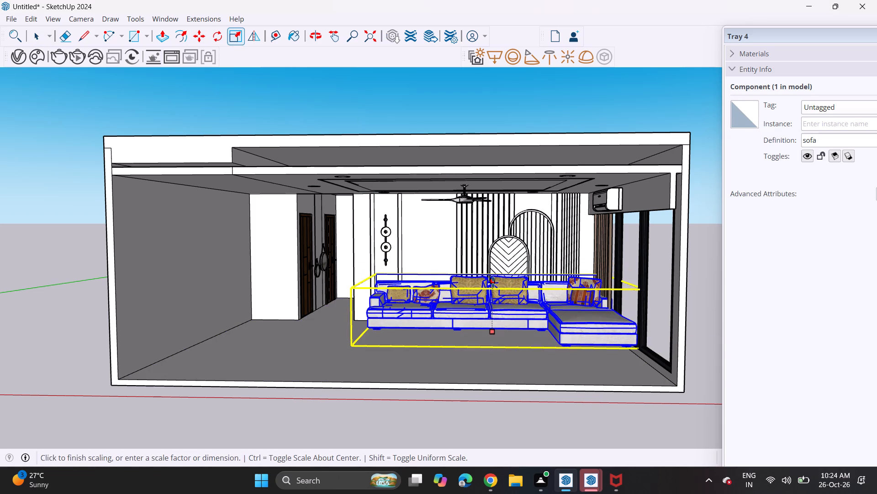
left_click(492, 284)
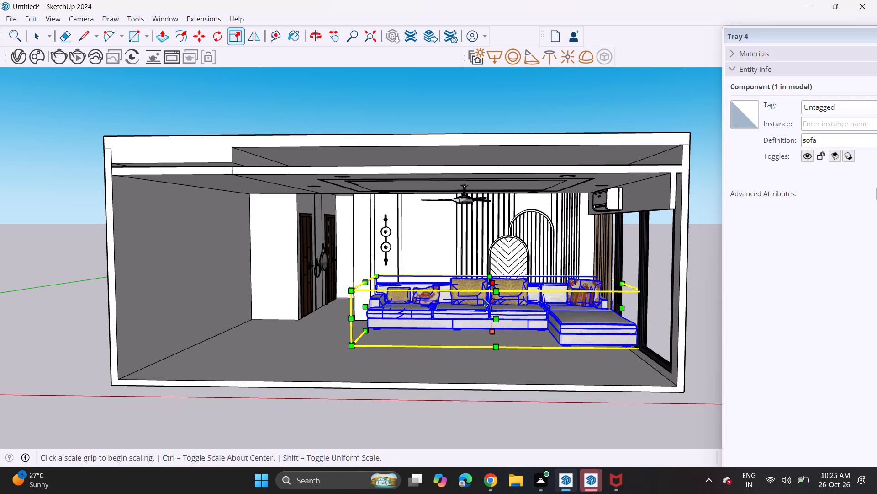
Scale the sofa's length from its window-wall end to shorten it slightly.
left_click(619, 310)
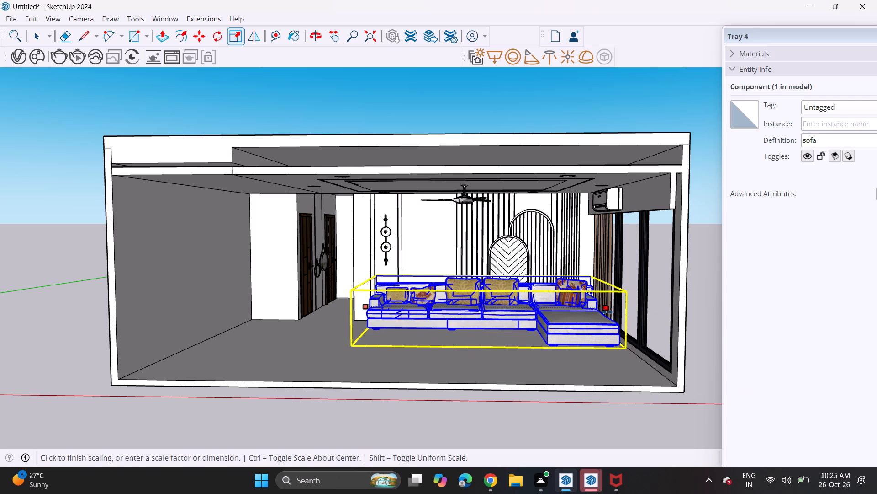
left_click(607, 312)
key("space")
left_click(707, 290)
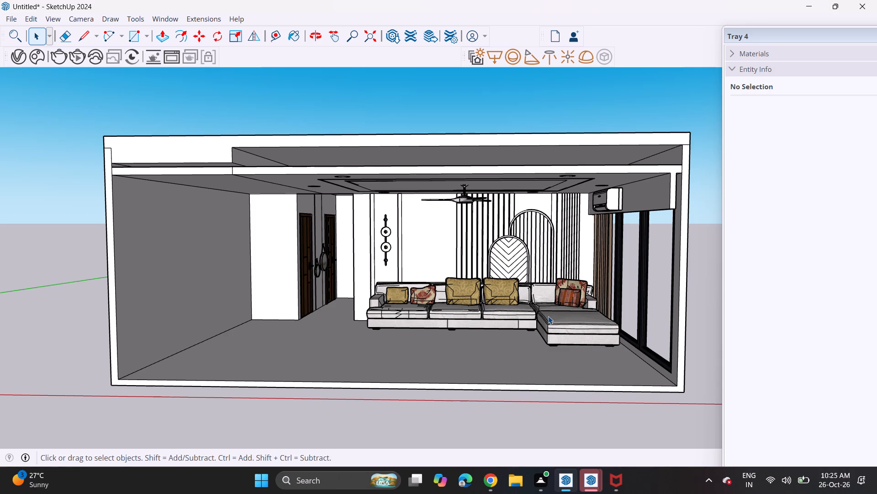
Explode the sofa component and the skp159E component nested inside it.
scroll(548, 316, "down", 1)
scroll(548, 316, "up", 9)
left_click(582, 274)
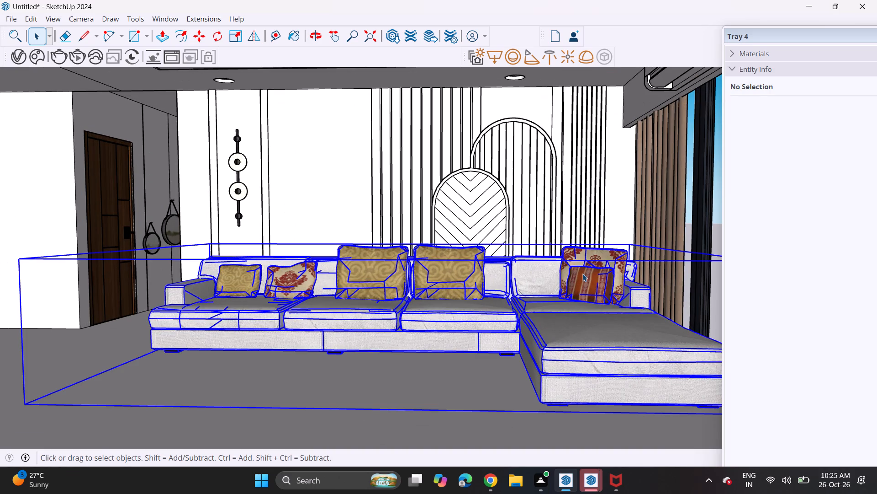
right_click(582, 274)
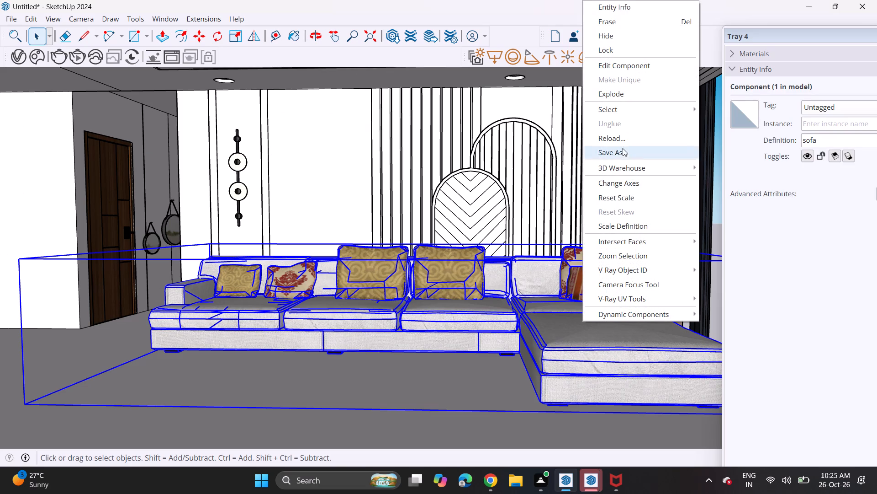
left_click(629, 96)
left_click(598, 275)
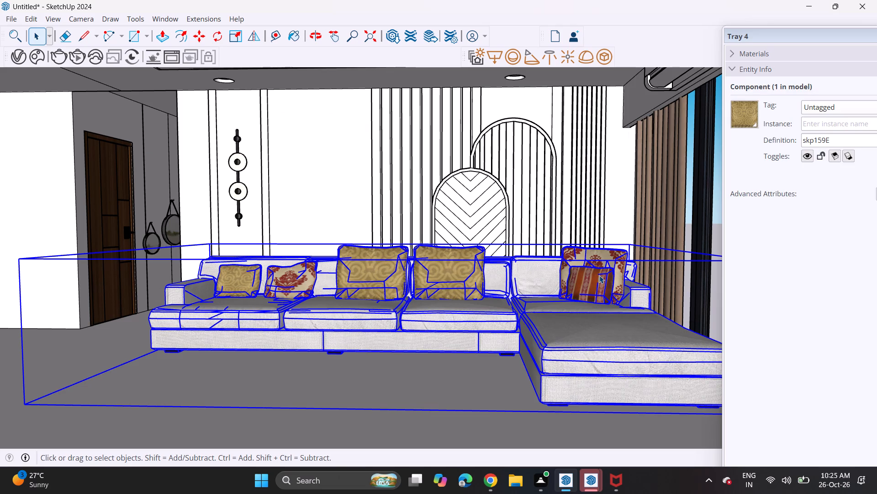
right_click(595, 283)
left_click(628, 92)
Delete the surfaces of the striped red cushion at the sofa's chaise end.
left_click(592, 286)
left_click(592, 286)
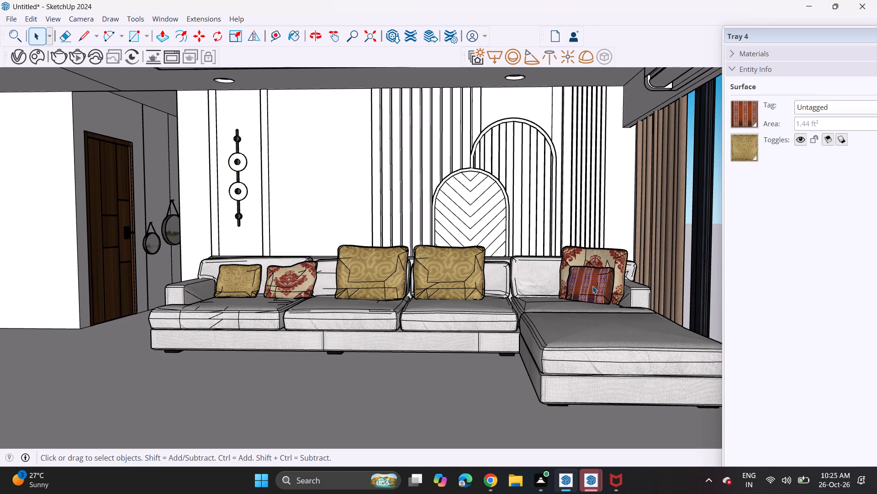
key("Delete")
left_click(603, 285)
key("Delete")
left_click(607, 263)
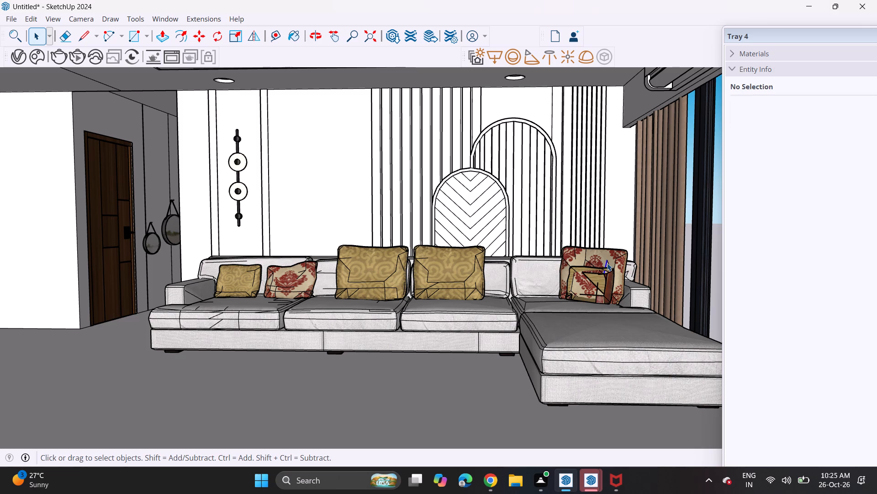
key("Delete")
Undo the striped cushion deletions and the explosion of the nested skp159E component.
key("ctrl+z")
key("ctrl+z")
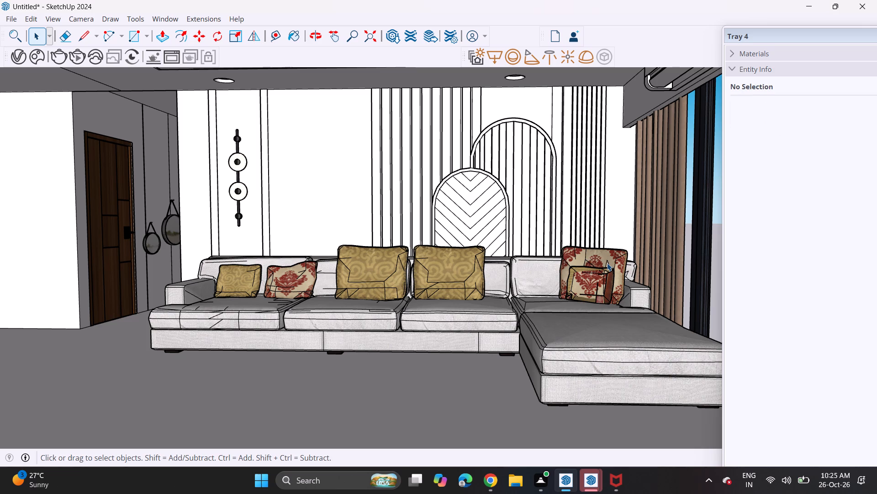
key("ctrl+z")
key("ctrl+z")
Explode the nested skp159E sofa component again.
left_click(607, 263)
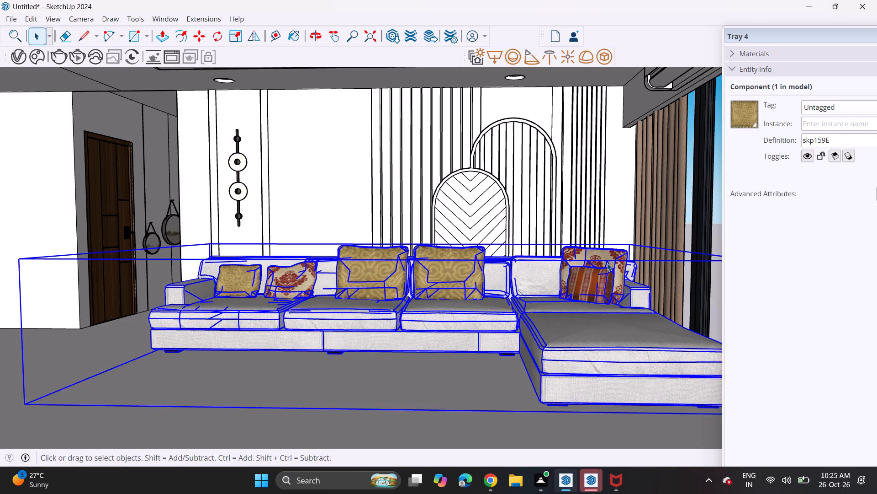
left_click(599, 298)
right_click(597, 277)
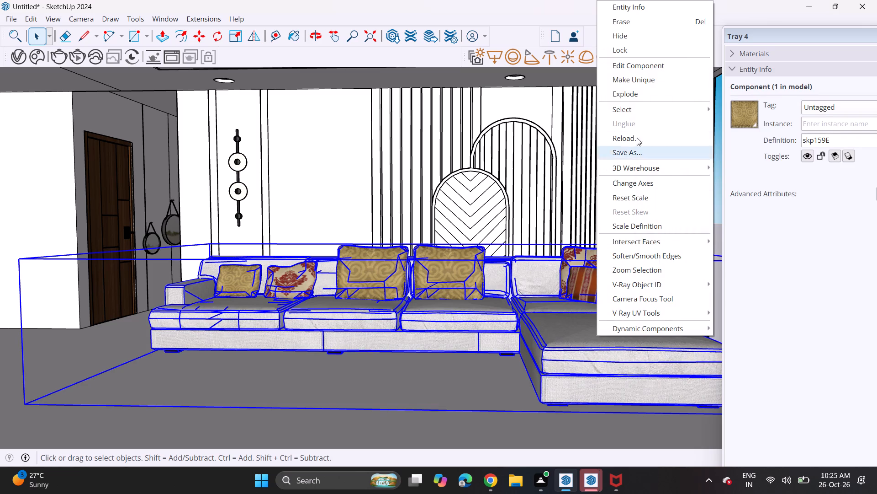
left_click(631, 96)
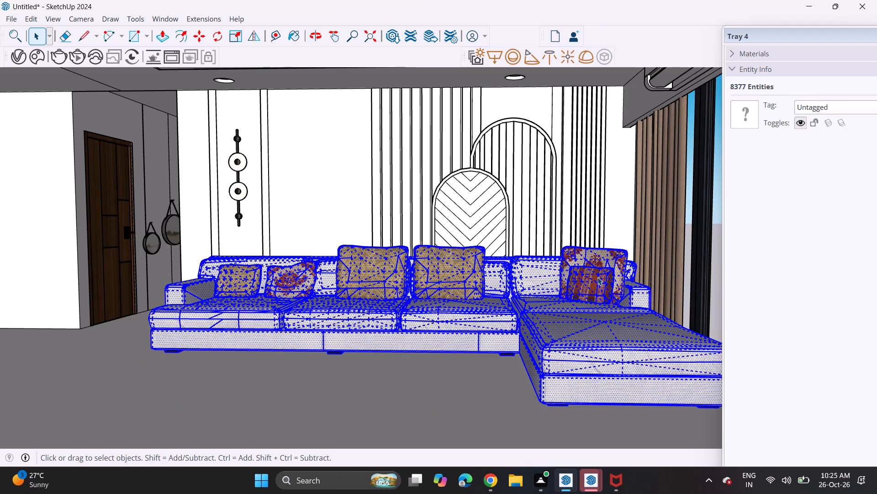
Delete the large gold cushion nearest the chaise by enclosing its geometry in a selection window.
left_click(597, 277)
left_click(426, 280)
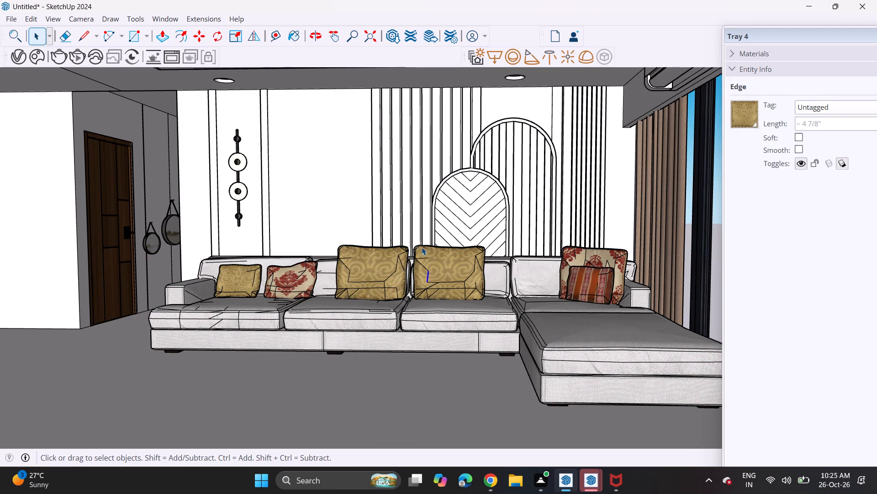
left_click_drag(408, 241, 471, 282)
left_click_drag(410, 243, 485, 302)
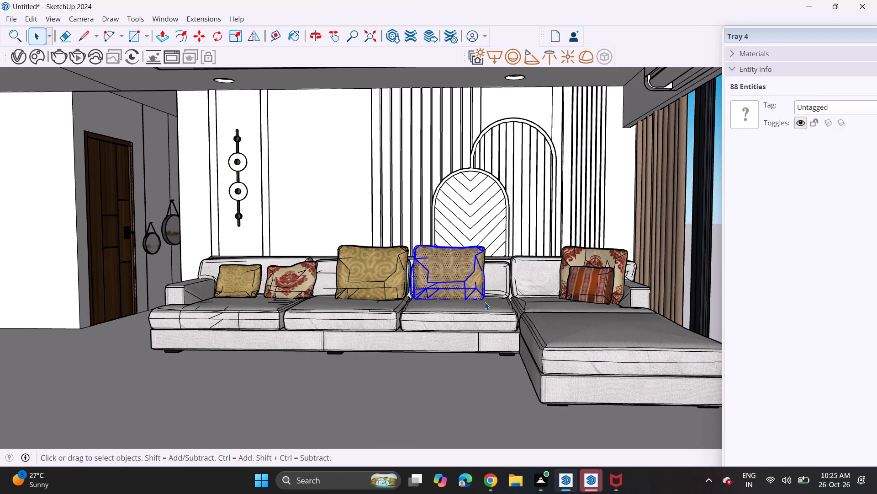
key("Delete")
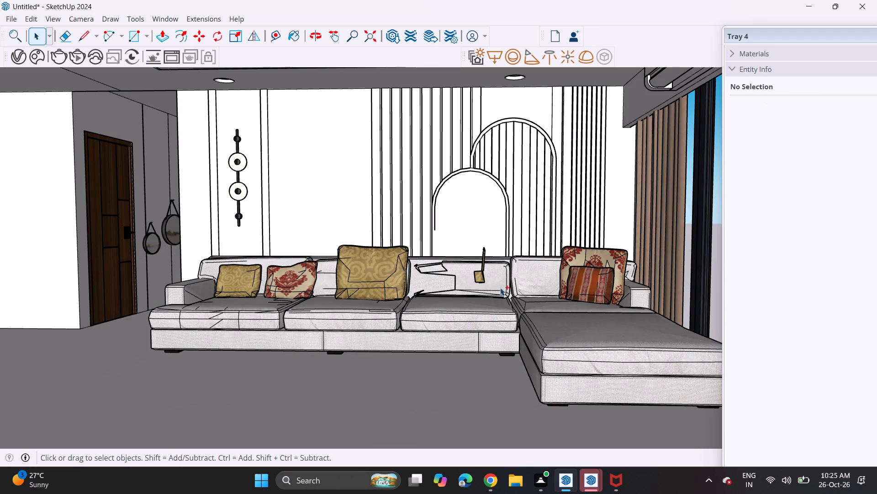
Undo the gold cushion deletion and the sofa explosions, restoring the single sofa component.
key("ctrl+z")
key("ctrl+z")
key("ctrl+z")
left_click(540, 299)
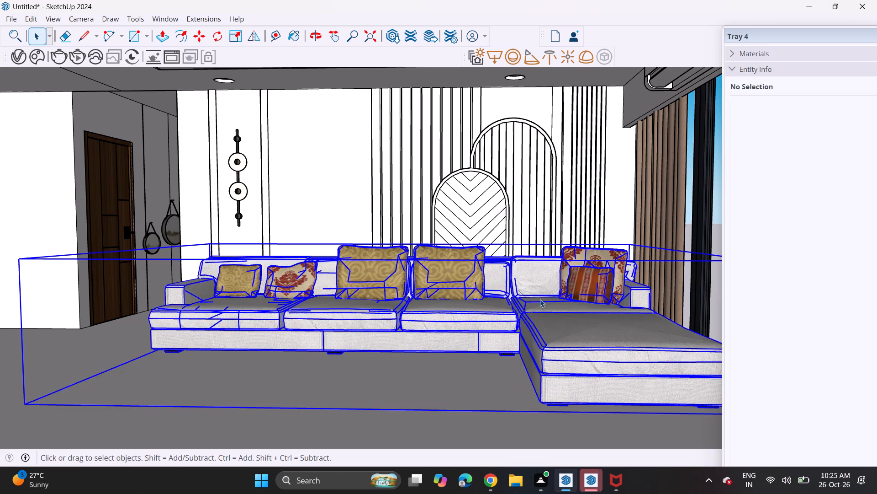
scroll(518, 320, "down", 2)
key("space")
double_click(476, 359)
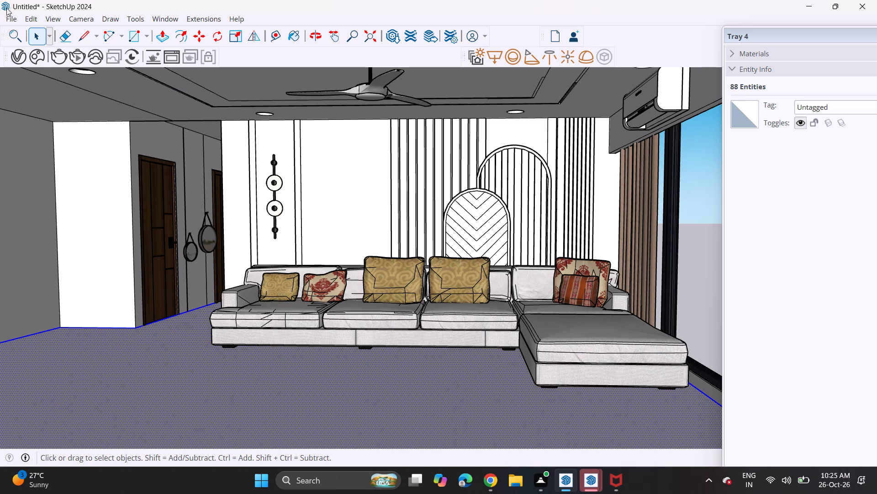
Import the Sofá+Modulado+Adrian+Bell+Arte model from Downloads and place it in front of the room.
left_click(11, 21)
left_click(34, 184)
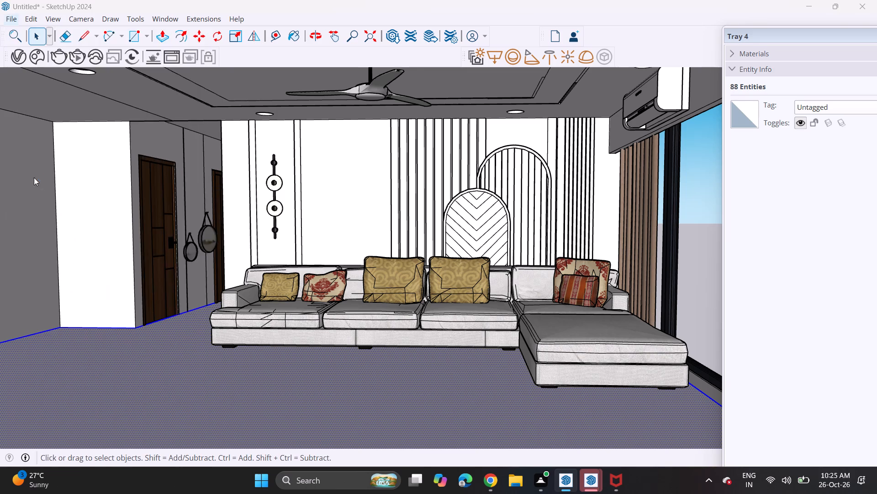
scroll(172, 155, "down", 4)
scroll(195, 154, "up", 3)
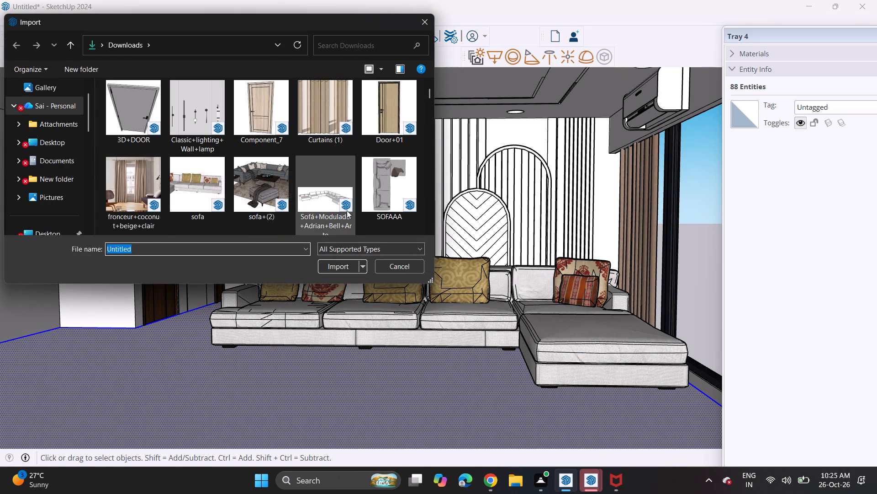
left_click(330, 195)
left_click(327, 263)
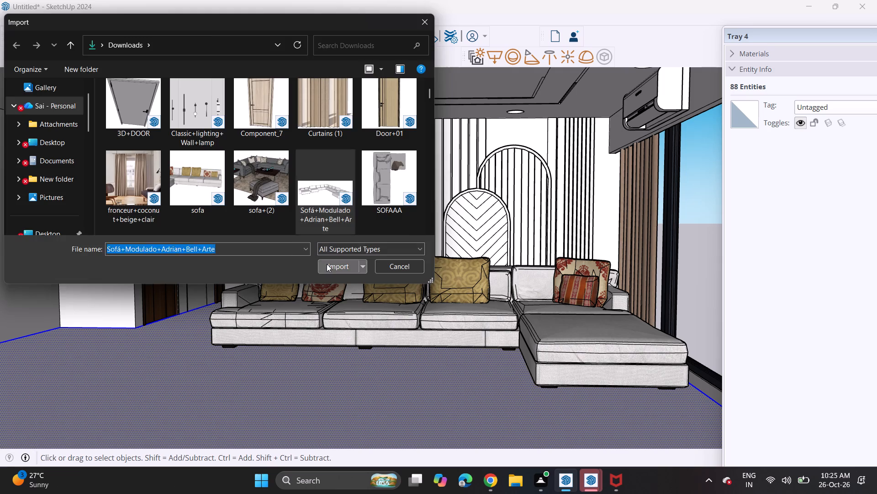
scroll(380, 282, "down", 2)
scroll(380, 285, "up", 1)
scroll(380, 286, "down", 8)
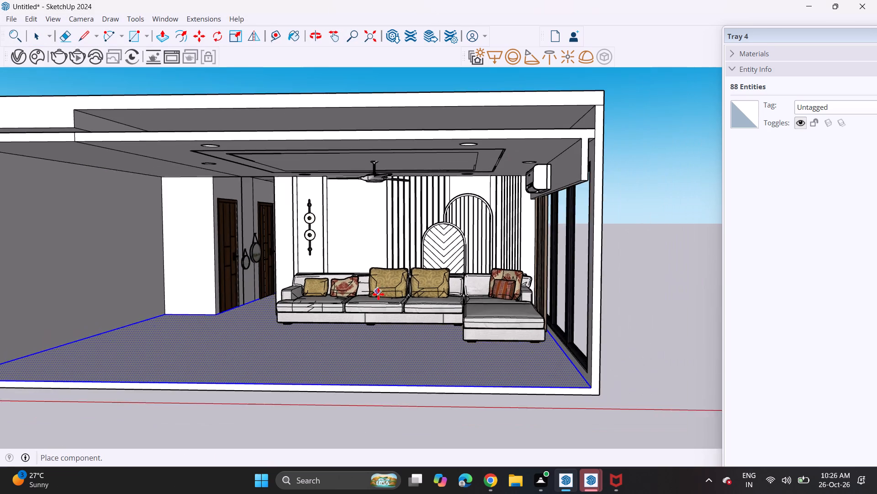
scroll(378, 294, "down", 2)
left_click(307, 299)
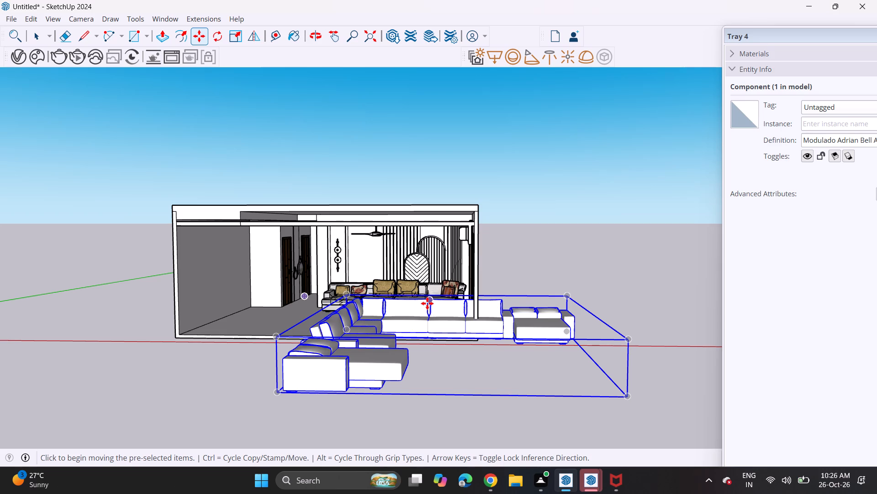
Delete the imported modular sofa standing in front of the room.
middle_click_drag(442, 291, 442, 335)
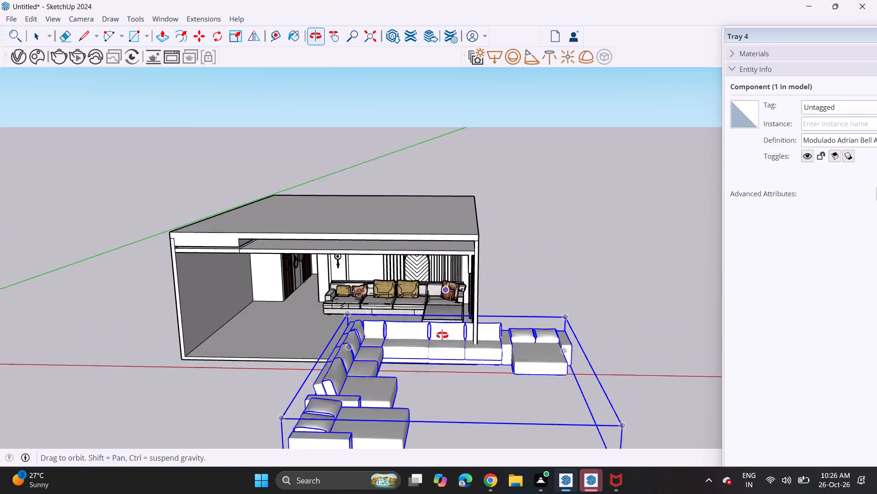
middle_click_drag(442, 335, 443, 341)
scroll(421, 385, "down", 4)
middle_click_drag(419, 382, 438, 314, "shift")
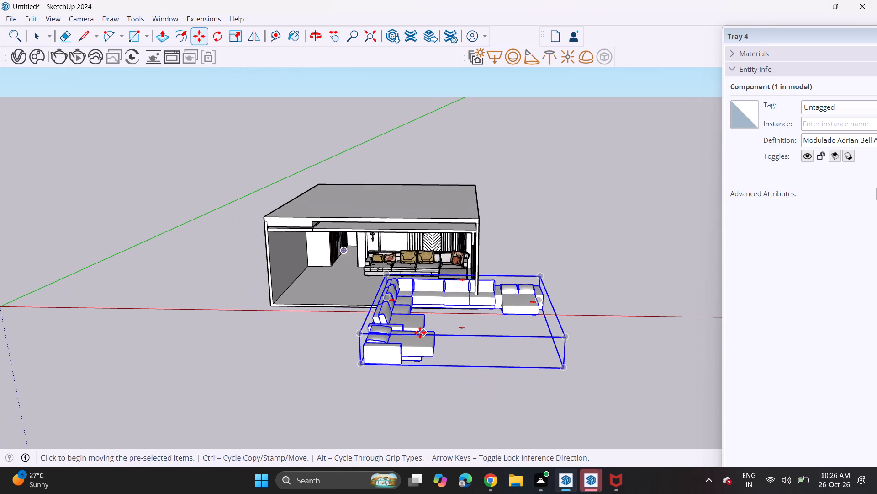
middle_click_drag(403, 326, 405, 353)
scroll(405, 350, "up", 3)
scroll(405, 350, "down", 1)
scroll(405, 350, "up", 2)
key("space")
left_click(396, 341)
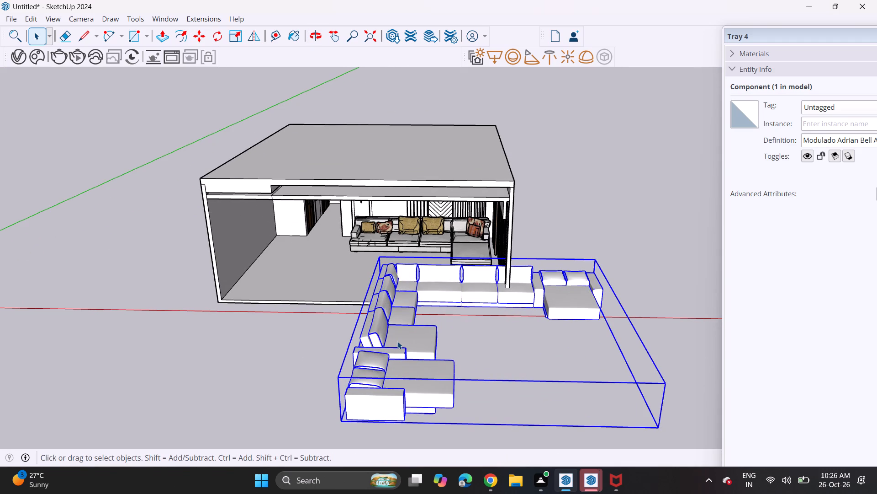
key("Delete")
Open the L-shaped sofa component inside the room for editing.
scroll(402, 250, "up", 1)
scroll(402, 245, "down", 1)
scroll(404, 234, "up", 10)
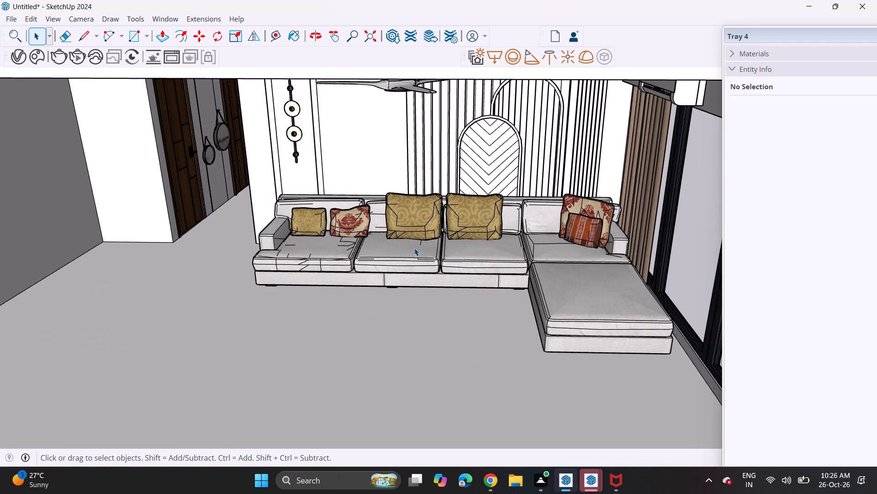
scroll(414, 248, "up", 3)
left_click(414, 257)
right_click(414, 258)
left_click(457, 66)
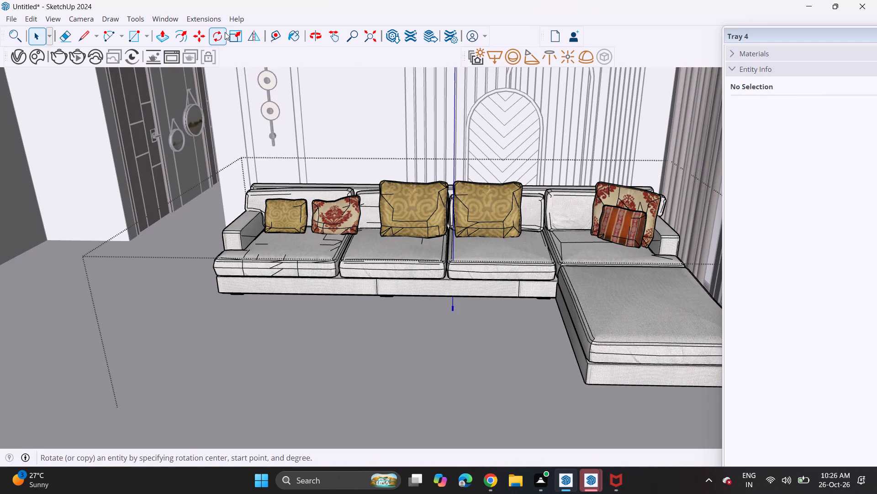
Switch the materials to the Colors-Named collection and try to paint the chaise with 0004_HotPink.
left_click(735, 51)
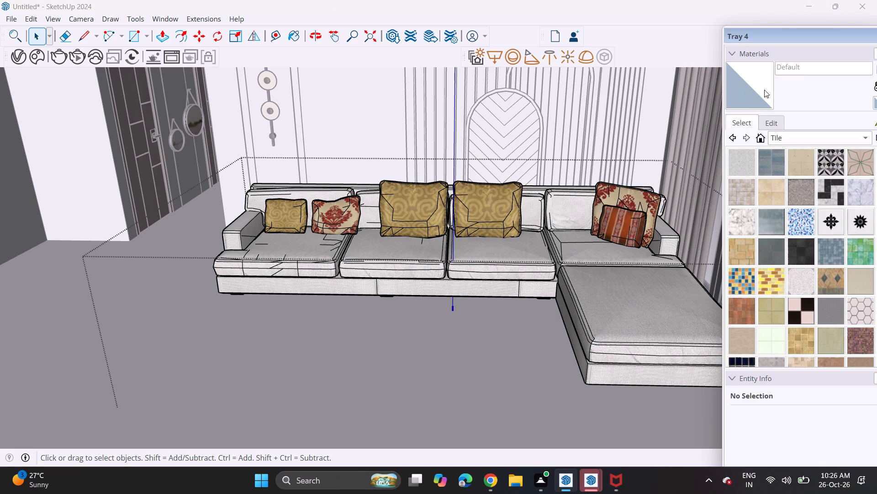
left_click(788, 141)
left_click(745, 72)
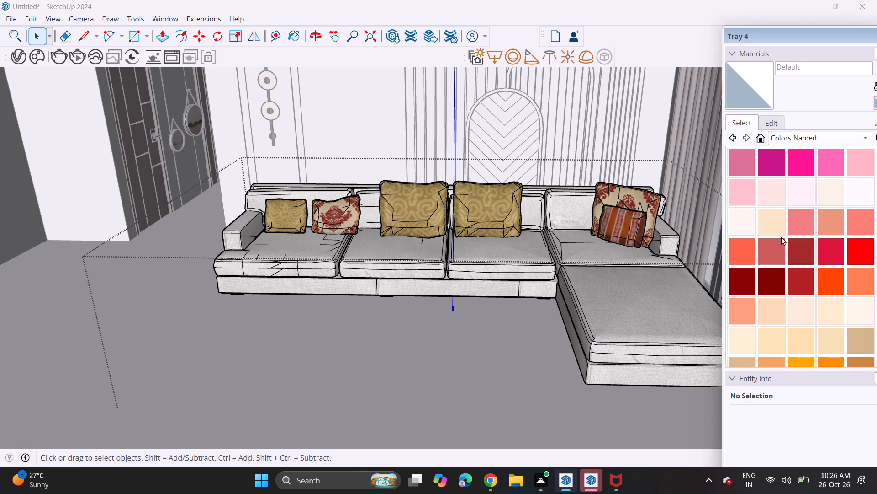
left_click(829, 166)
left_click(585, 320)
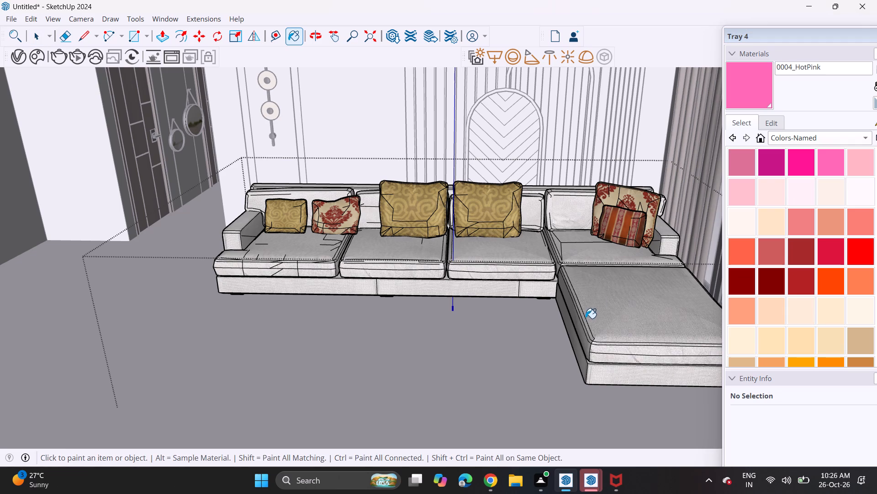
left_click(590, 315)
Open the nested sofa component containing the chaise for editing.
key("space")
right_click(597, 320)
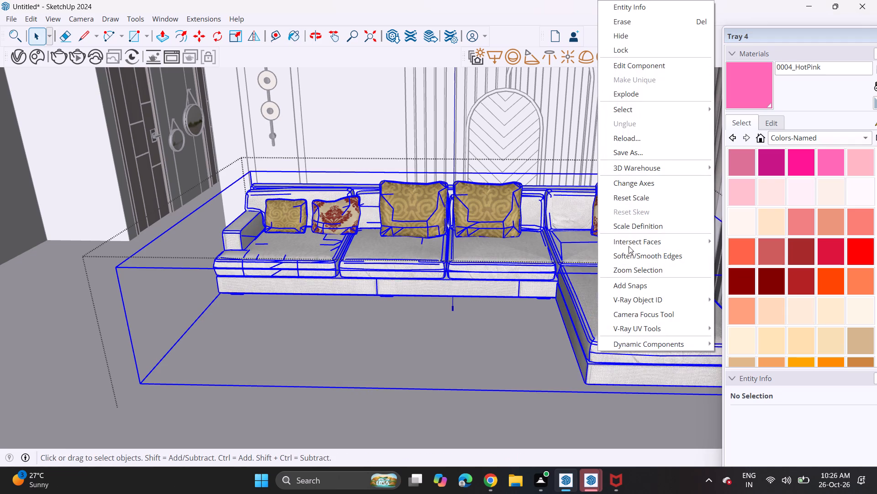
left_click(643, 63)
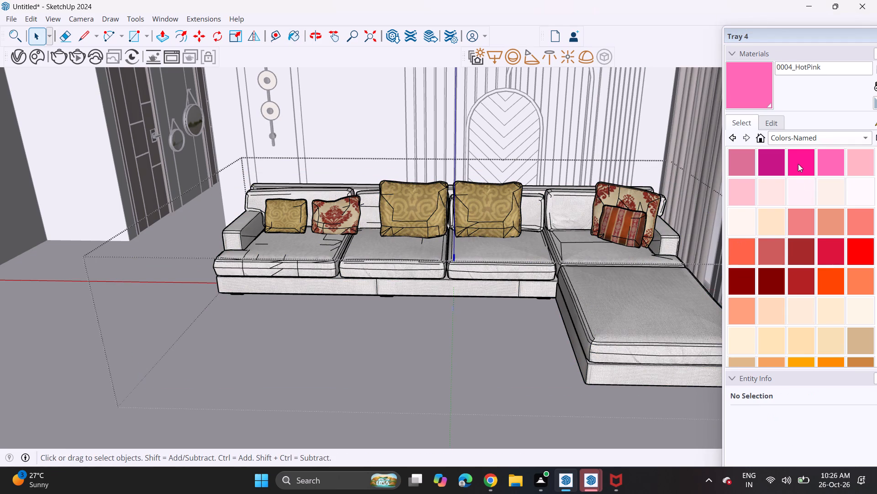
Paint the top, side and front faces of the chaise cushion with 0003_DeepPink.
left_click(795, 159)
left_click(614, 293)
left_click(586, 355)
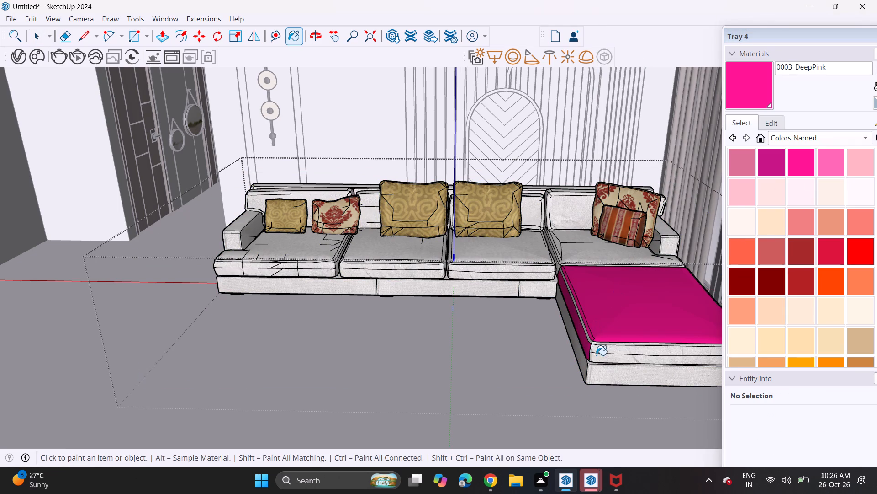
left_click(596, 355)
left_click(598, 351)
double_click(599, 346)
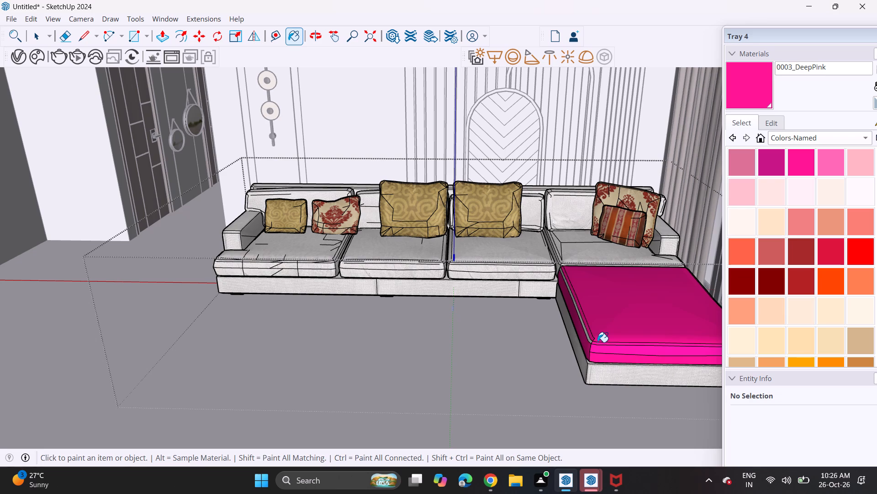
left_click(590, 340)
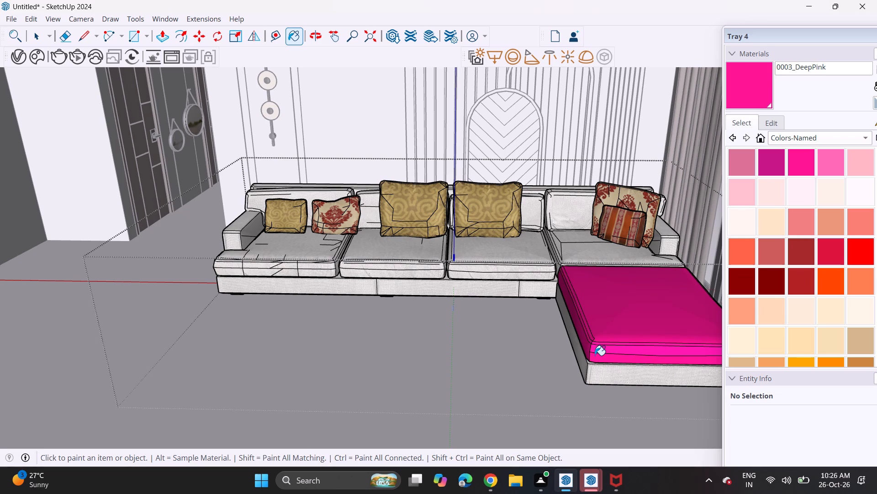
Paint all visible faces of the chaise cushion and its base with 0013_LightCoral.
left_click(804, 228)
left_click(639, 311)
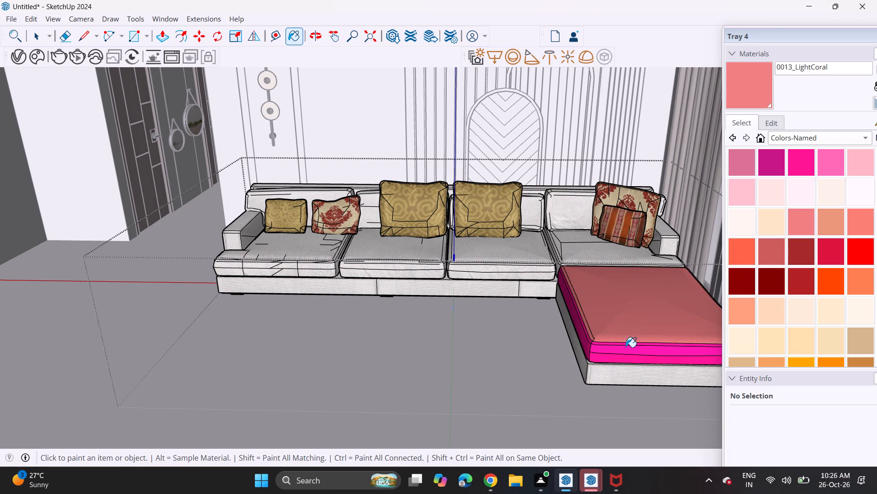
left_click(623, 348)
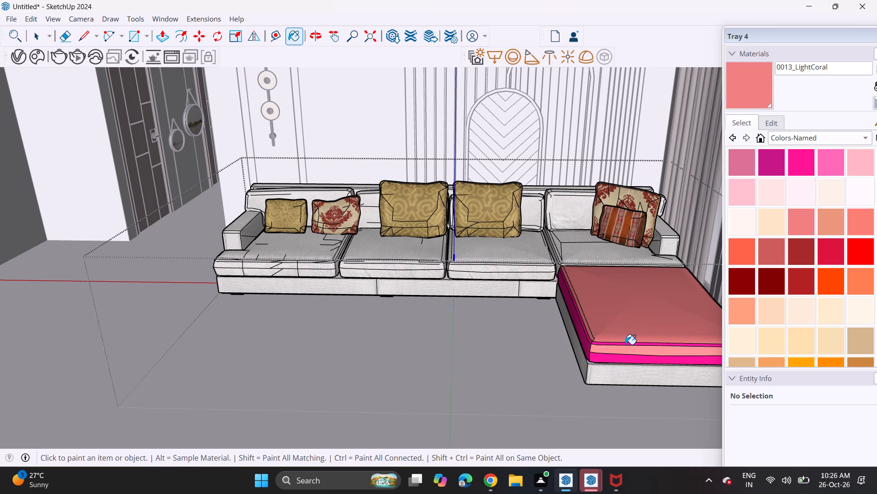
left_click(625, 344)
left_click(628, 358)
left_click(589, 354)
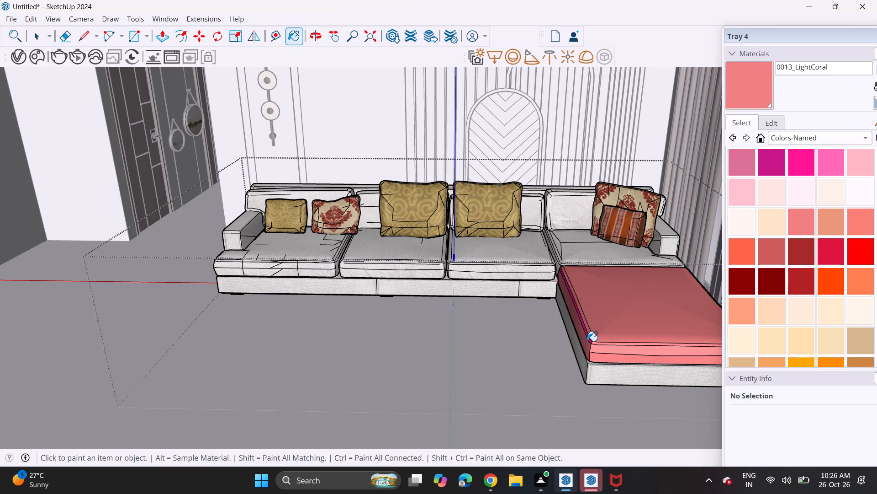
left_click(587, 334)
left_click(585, 370)
left_click(606, 387)
left_click(603, 375)
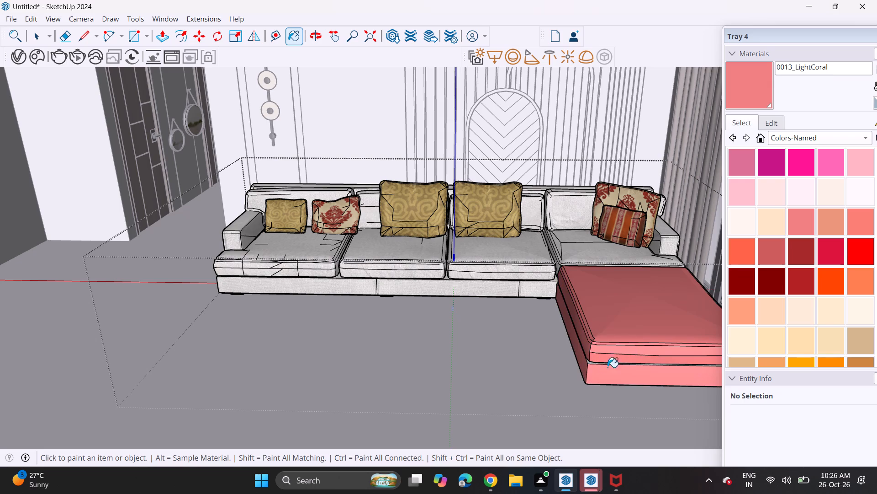
Paint the seat cushion behind the chaise and the adjacent armrest with 0013_LightCoral.
left_click(625, 258)
left_click(659, 239)
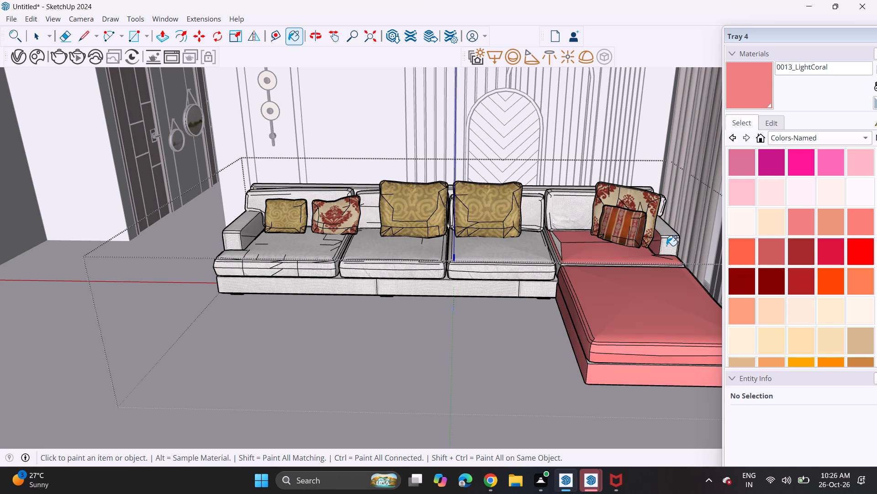
left_click(666, 246)
left_click(663, 234)
left_click(664, 235)
left_click(664, 236)
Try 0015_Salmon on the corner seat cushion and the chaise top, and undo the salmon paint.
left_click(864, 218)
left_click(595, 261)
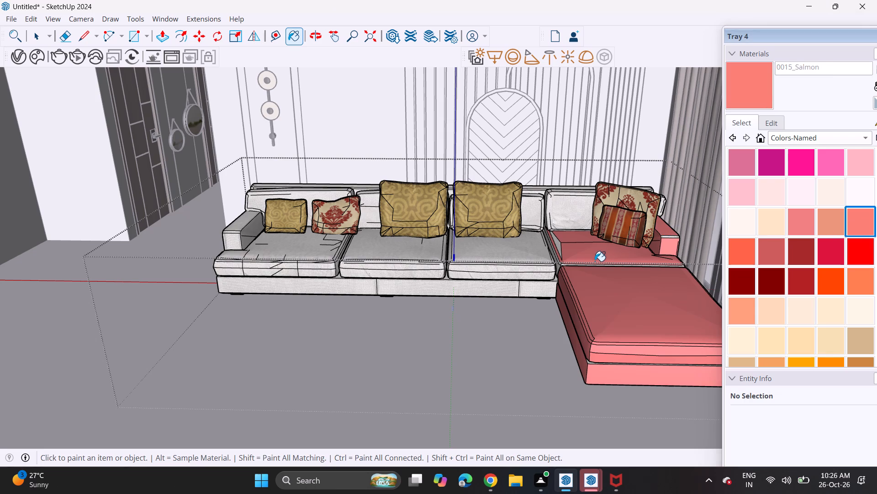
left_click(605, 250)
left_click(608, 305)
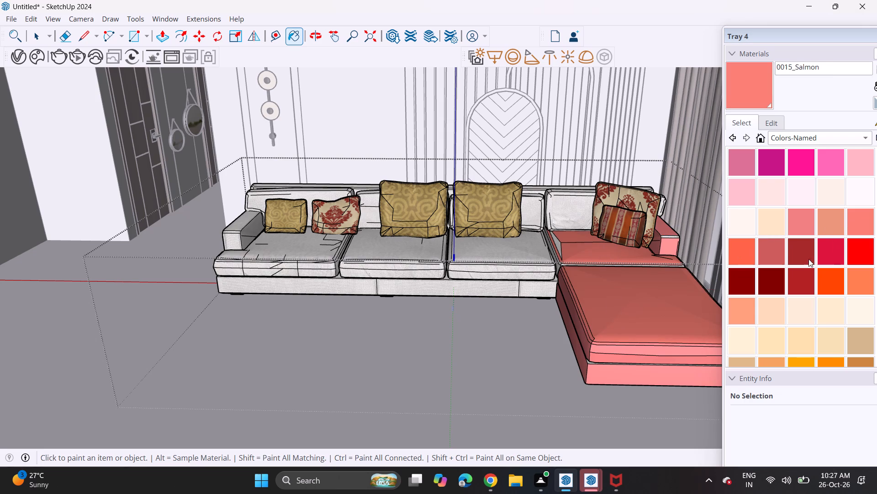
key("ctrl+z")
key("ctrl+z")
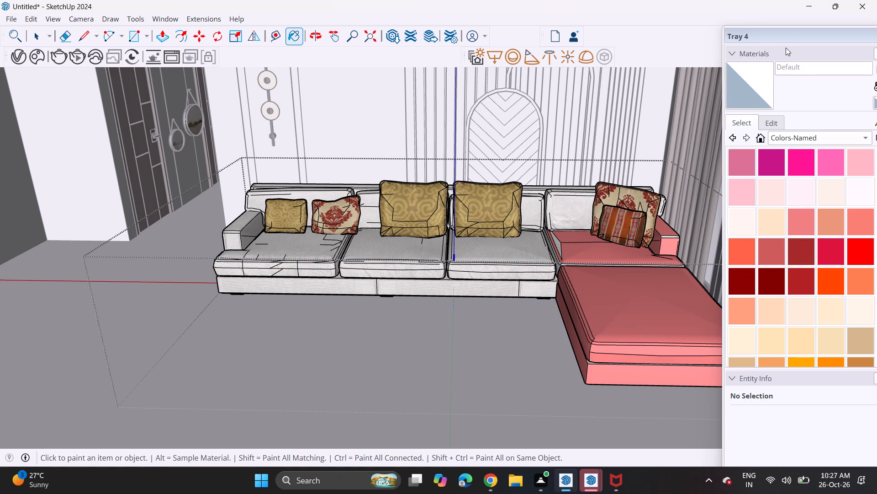
Sample 0013_LightCoral from the chaise and paint the unpainted front edge, side and corner faces of the seat cushion behind it.
left_click_drag(789, 41, 740, 38)
left_click(824, 118)
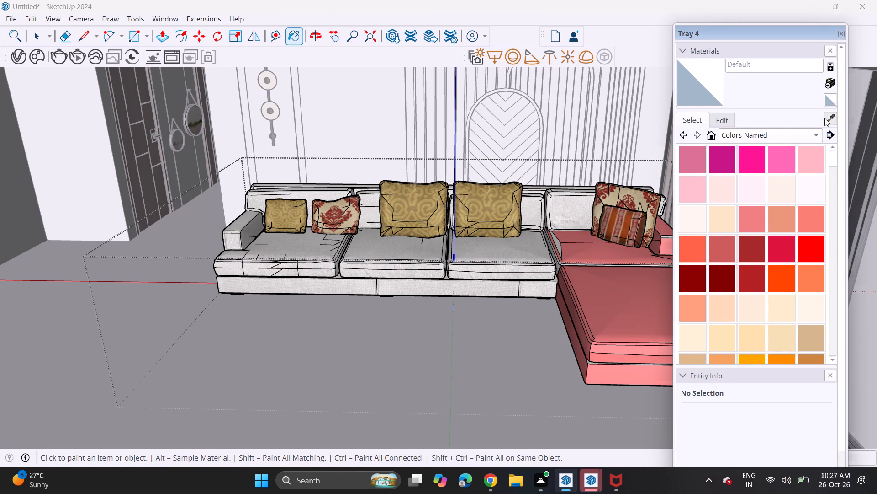
left_click(616, 321)
scroll(572, 272, "up", 1)
scroll(572, 272, "down", 1)
scroll(571, 270, "up", 17)
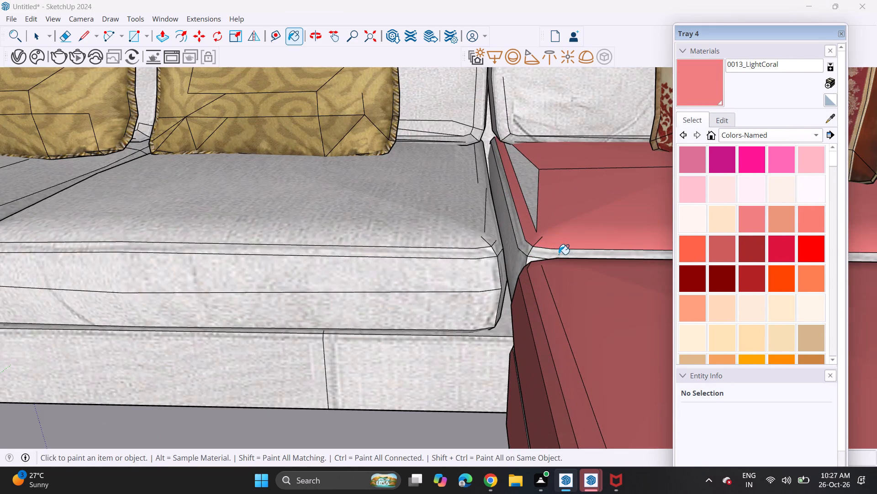
left_click(559, 250)
left_click(544, 251)
left_click(528, 259)
left_click(521, 248)
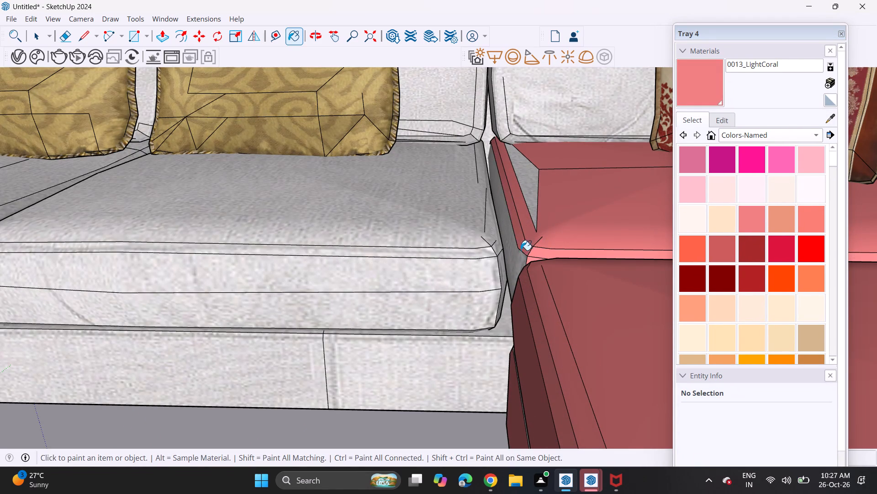
left_click(518, 259)
left_click(532, 195)
Paint the exposed ledge between the chaise cushion and its base with 0013_LightCoral.
scroll(546, 186, "down", 3)
scroll(546, 186, "up", 1)
scroll(546, 186, "down", 1)
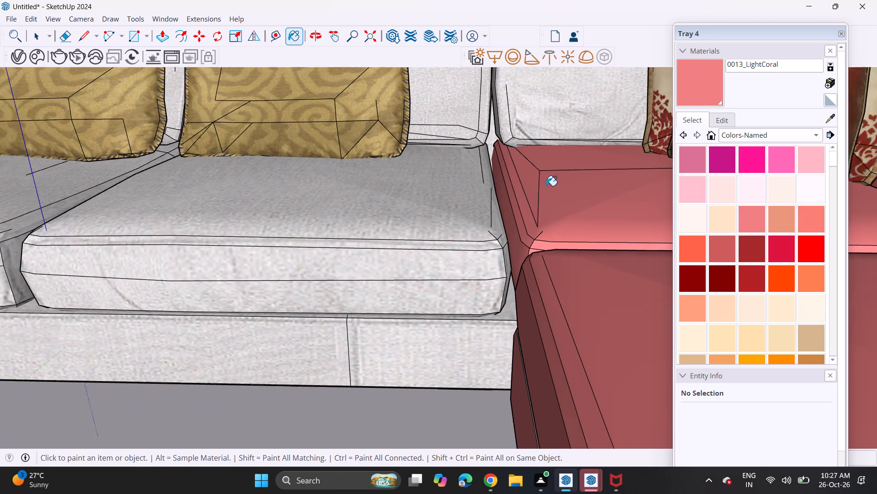
scroll(546, 186, "down", 13)
scroll(596, 338, "up", 11)
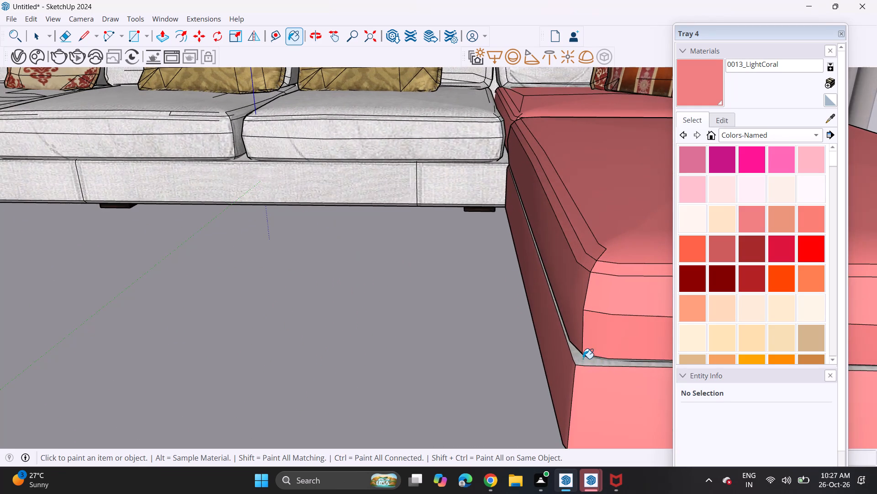
left_click(583, 359)
Paint the corner seat's back cushion with 0013_LightCoral, including the small faces beside the patterned pillow.
scroll(572, 359, "down", 19)
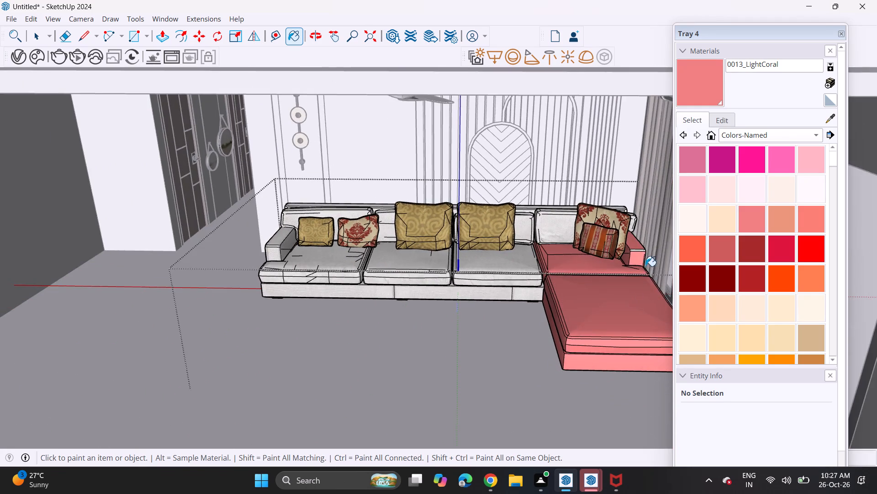
scroll(640, 247, "up", 14)
left_click(628, 259)
left_click(626, 182)
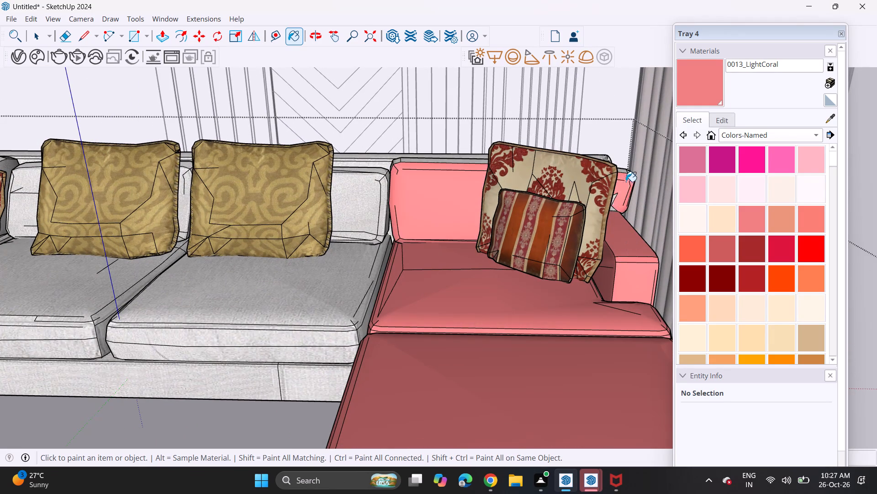
scroll(613, 215, "up", 10)
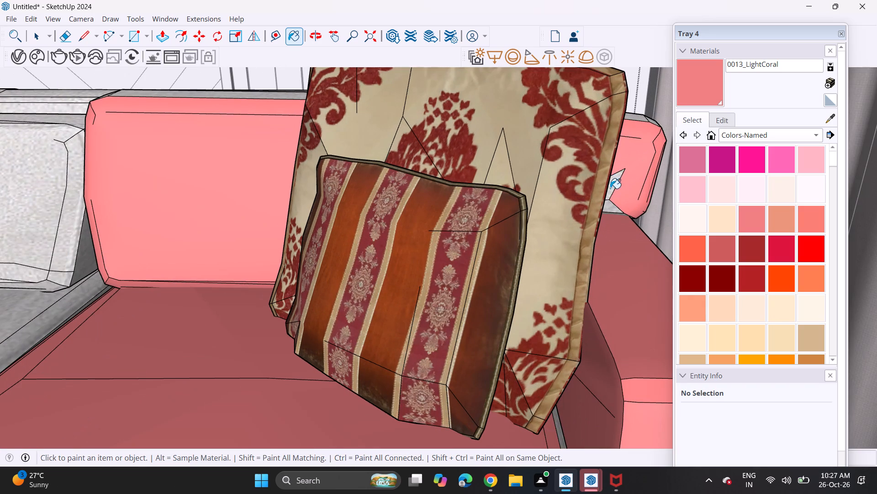
left_click(610, 188)
left_click(610, 204)
scroll(590, 214, "down", 4)
scroll(590, 214, "up", 1)
scroll(590, 214, "down", 1)
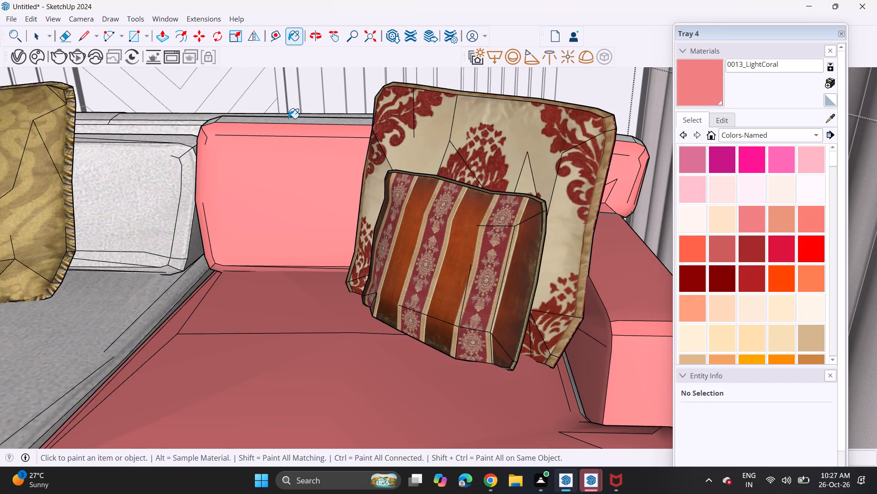
Paint the backrest rail behind the corner seat and the corner back cushion's top and outer corner faces with 0013_LightCoral.
left_click(288, 118)
middle_click_drag(317, 119, 326, 170)
left_click(330, 188)
left_click(332, 170)
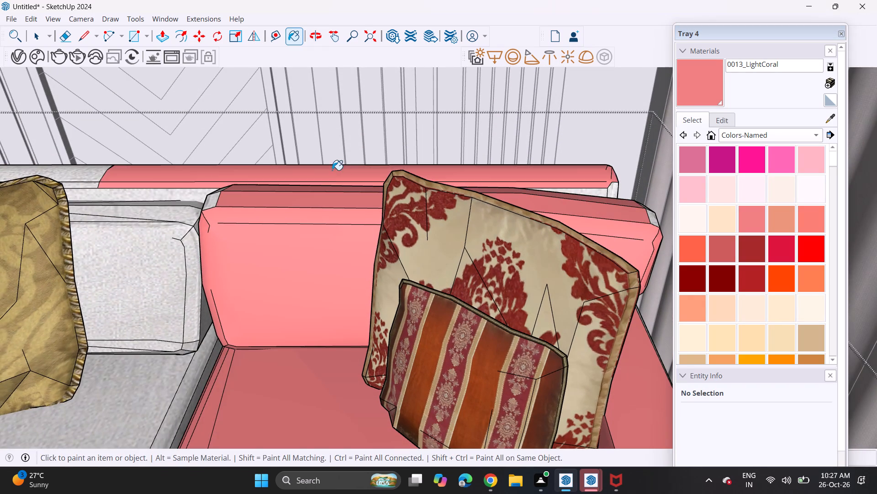
left_click(581, 192)
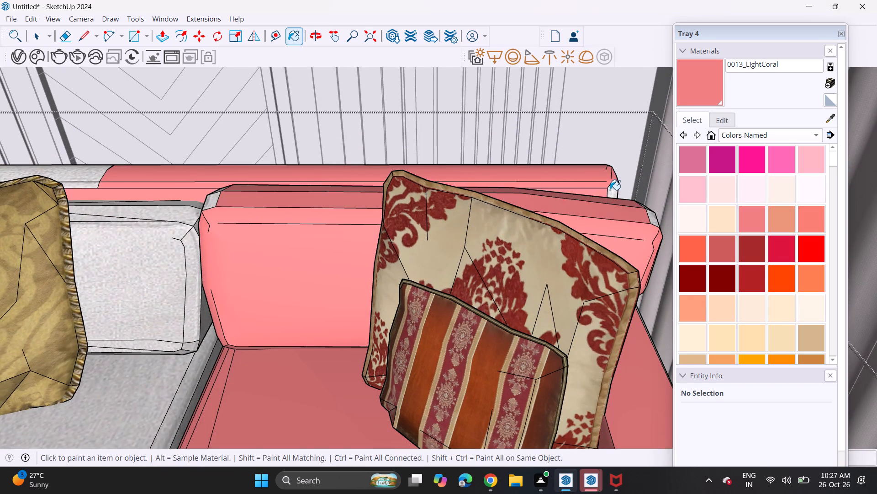
left_click(612, 190)
left_click(649, 220)
middle_click_drag(644, 212, 642, 252)
scroll(652, 251, "up", 5)
left_click(640, 269)
left_click(645, 282)
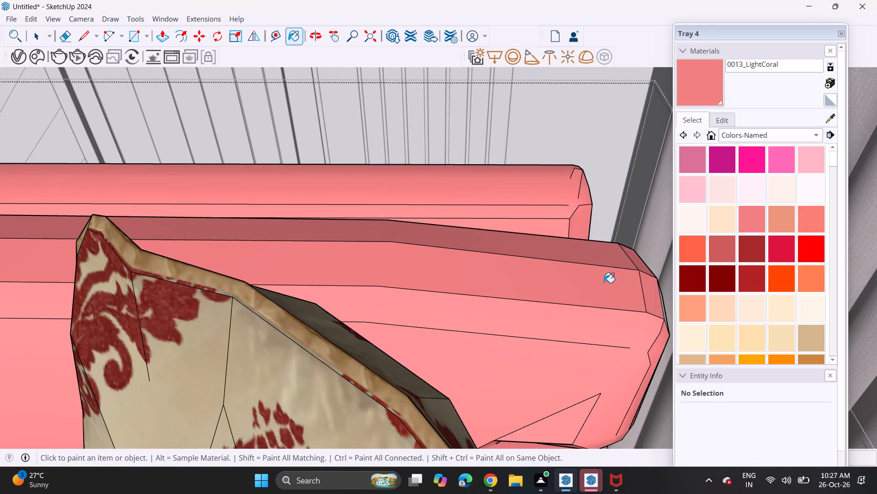
Paint the remaining armrest edge faces at the foot of the corner back cushion with 0013_LightCoral.
scroll(562, 277, "down", 6)
scroll(607, 354, "up", 9)
left_click(584, 392)
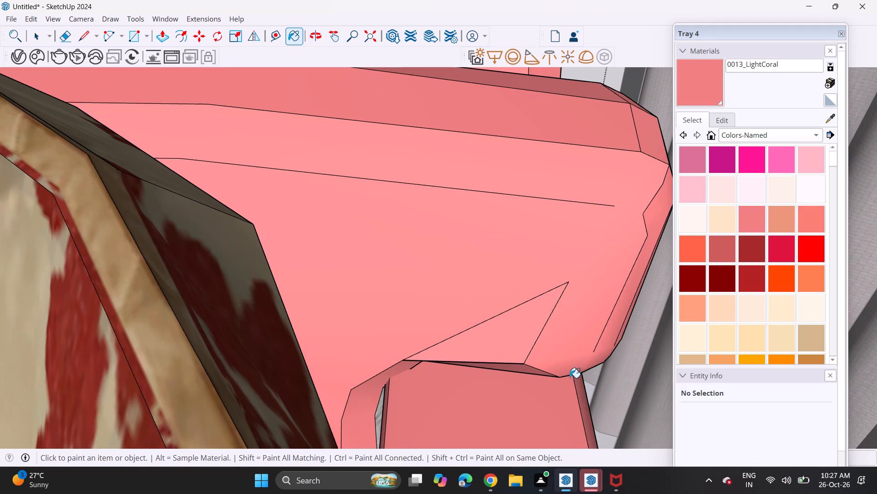
left_click(380, 409)
Paint the narrow white strip between the corner seat cushion and the armrest with 0013_LightCoral.
scroll(378, 407, "down", 1)
scroll(378, 407, "up", 1)
scroll(378, 407, "down", 2)
scroll(378, 407, "up", 1)
scroll(378, 407, "down", 1)
middle_click_drag(369, 399, 618, 164, "shift")
scroll(507, 203, "down", 7)
scroll(428, 250, "up", 1)
scroll(426, 252, "down", 10)
middle_click_drag(353, 320, 509, 195)
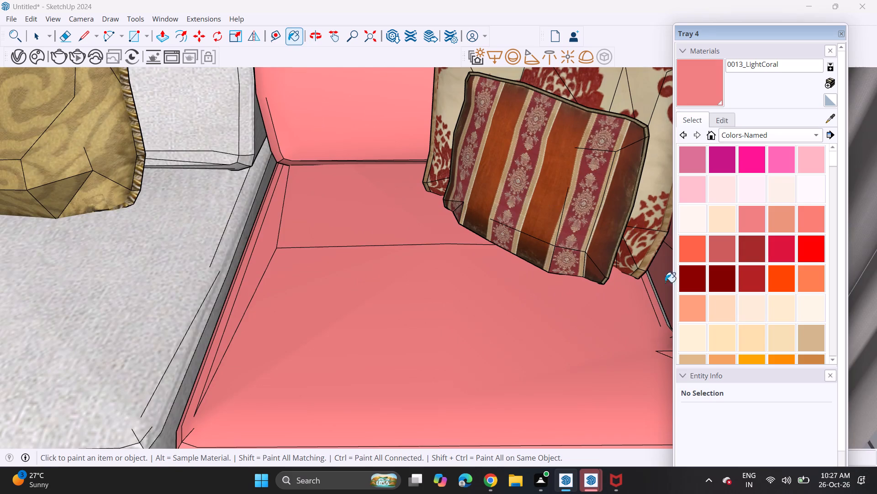
scroll(652, 287, "up", 3)
scroll(652, 287, "down", 1)
scroll(651, 309, "up", 7)
left_click(657, 275)
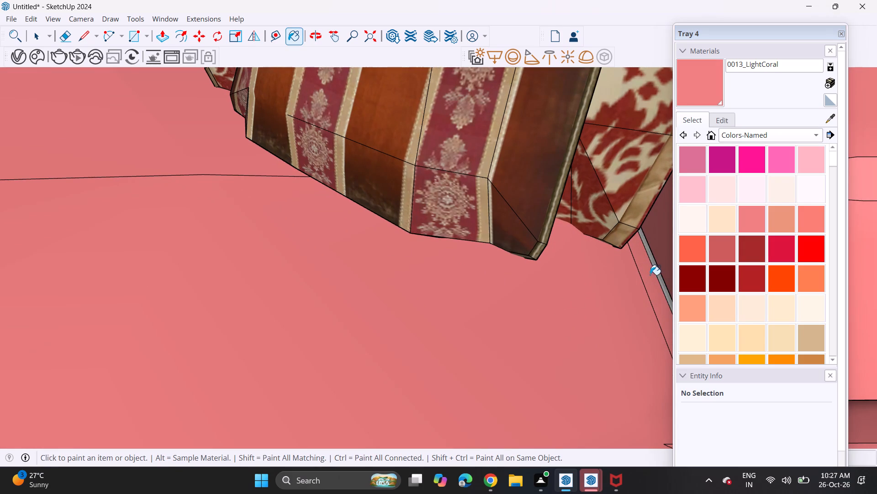
scroll(654, 264, "up", 3)
scroll(654, 264, "down", 1)
scroll(654, 264, "up", 2)
left_click(654, 264)
scroll(628, 265, "down", 1)
scroll(628, 265, "up", 1)
scroll(628, 265, "down", 2)
scroll(628, 265, "up", 1)
scroll(628, 265, "down", 3)
scroll(613, 264, "up", 1)
scroll(613, 264, "down", 5)
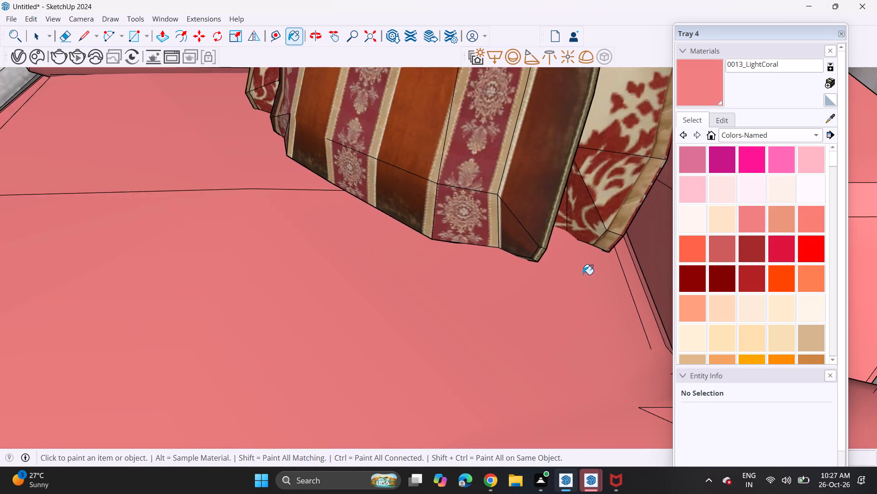
scroll(583, 274, "down", 16)
Paint the top of the seat cushion next to the corner seat with 0013_LightCoral.
middle_click_drag(494, 321, 727, 275, "shift")
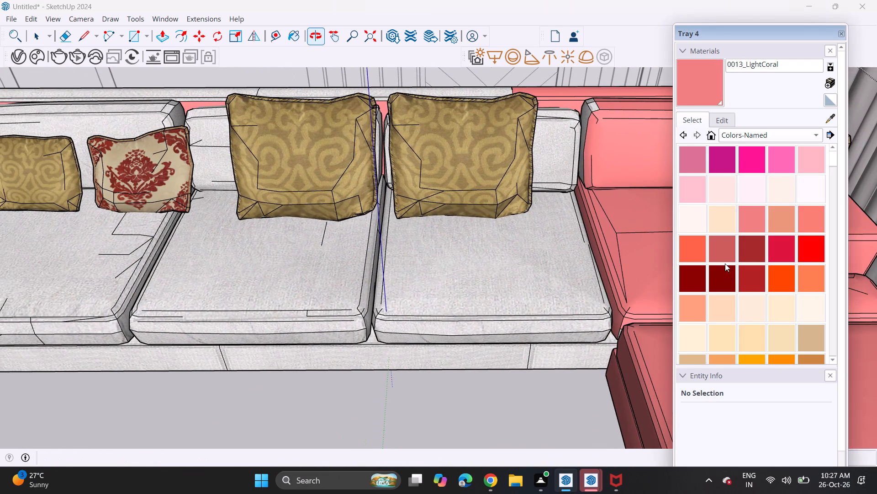
scroll(675, 264, "down", 3)
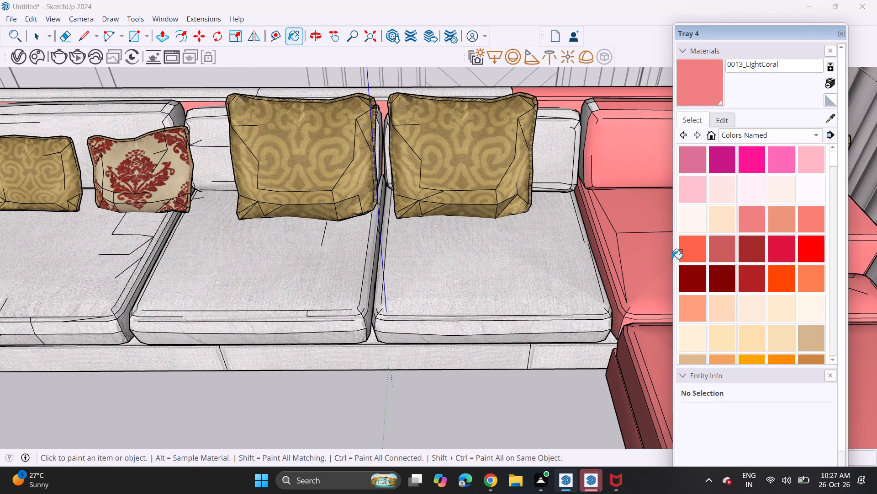
scroll(671, 259, "down", 2)
left_click(575, 259)
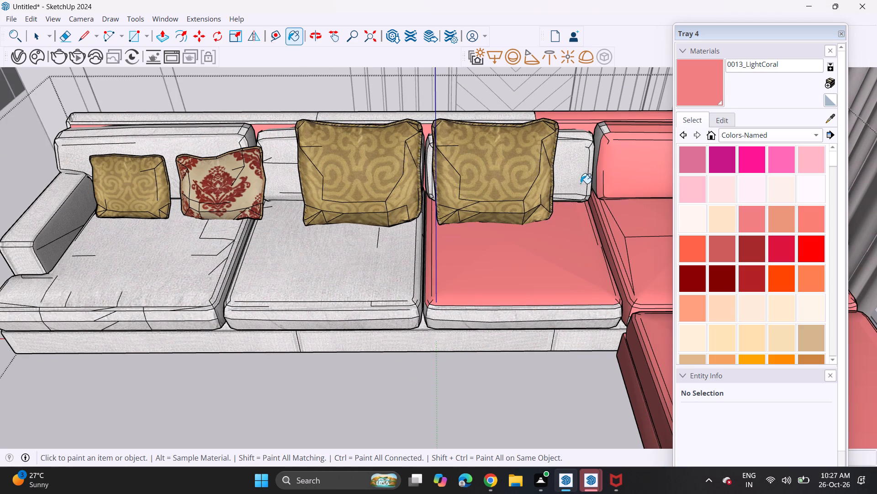
Paint the front, top and side edge faces of the back cushion next to the corner one with 0013_LightCoral.
left_click(581, 183)
left_click(595, 150)
scroll(595, 150, "up", 5)
left_click(601, 143)
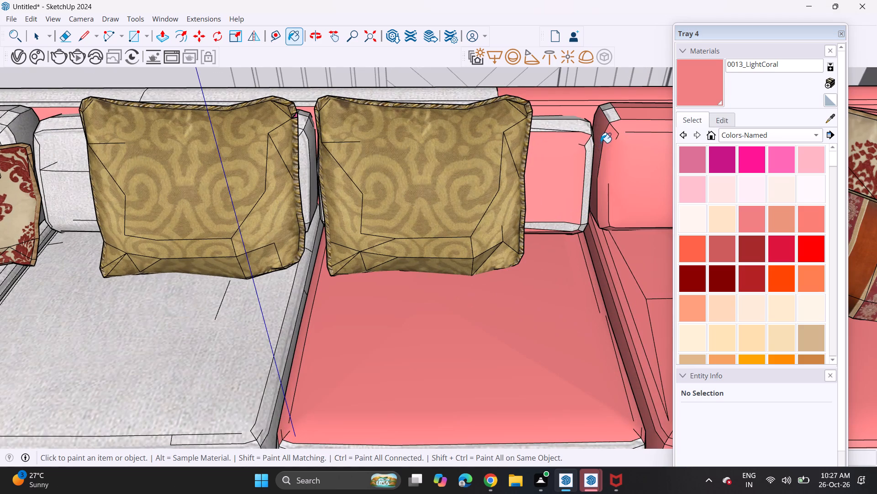
left_click(581, 130)
left_click(579, 123)
scroll(569, 120, "up", 10)
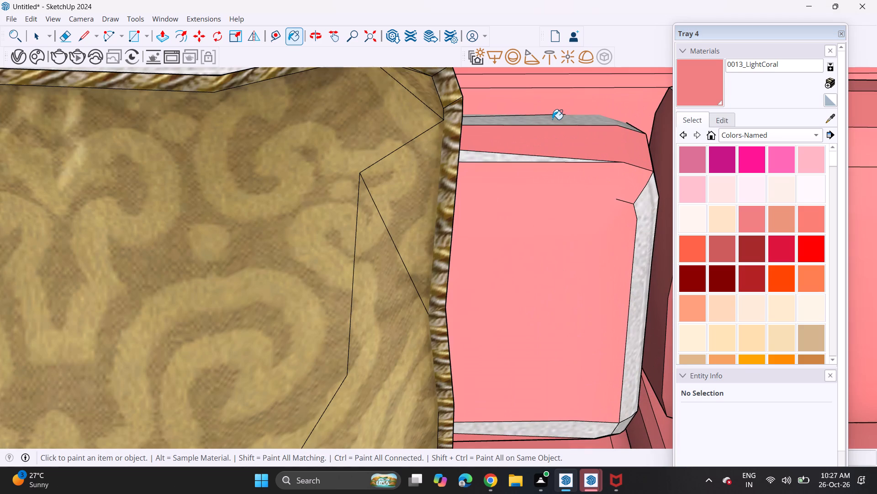
left_click(552, 119)
left_click(529, 157)
left_click(643, 210)
Paint the same back cushion's lower edge and the small corner faces where it meets the seat with 0013_LightCoral.
scroll(642, 258, "down", 6)
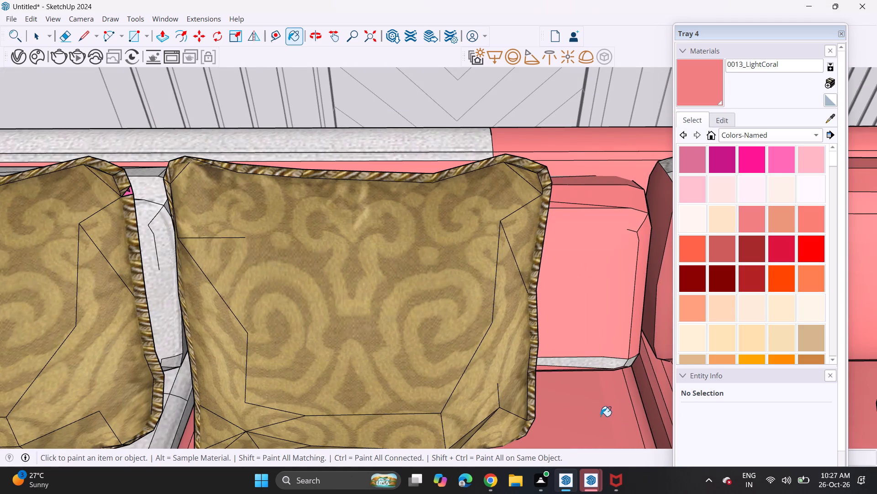
left_click(593, 360)
scroll(587, 371, "down", 5)
scroll(592, 387, "up", 1)
middle_click_drag(590, 363, 570, 249, "shift")
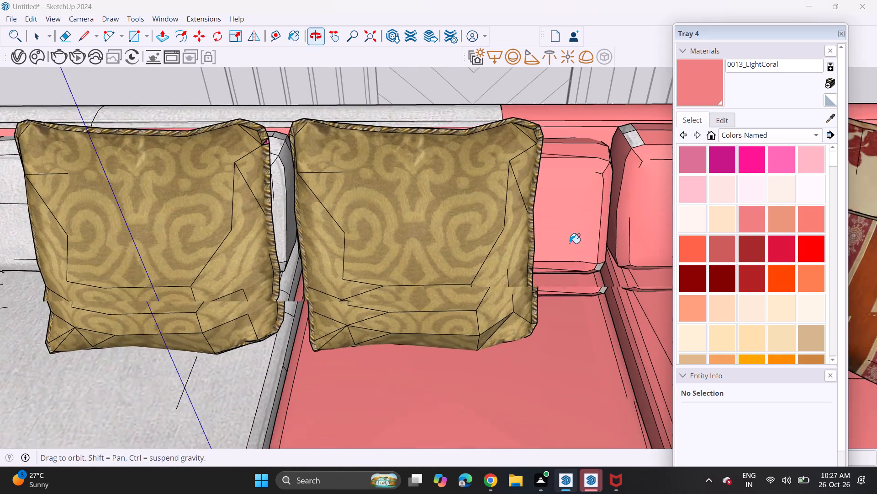
scroll(613, 274, "down", 1)
scroll(613, 274, "up", 5)
left_click(593, 241)
left_click(594, 246)
Paint the white facet at the upper inner corner of the corner back cushion with 0013_LightCoral.
scroll(581, 253, "down", 6)
scroll(582, 272, "up", 1)
scroll(571, 292, "down", 5)
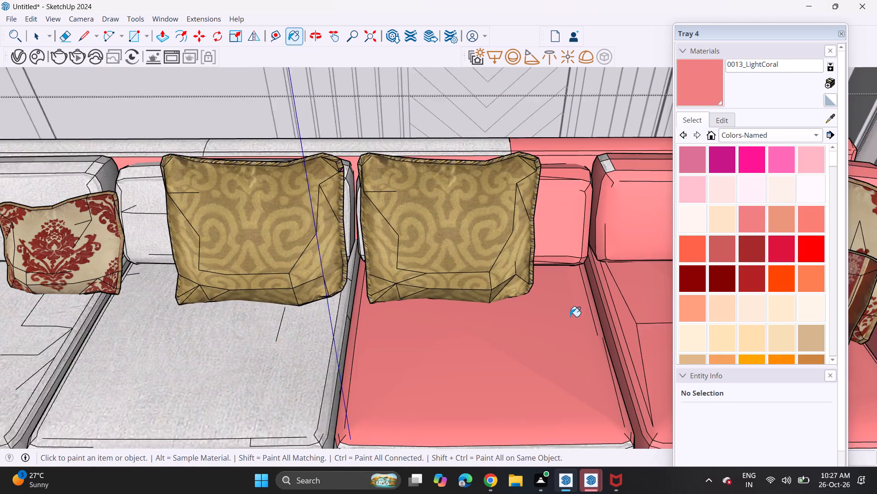
scroll(568, 317, "up", 1)
middle_click_drag(567, 299, 568, 255, "shift")
left_click(603, 132)
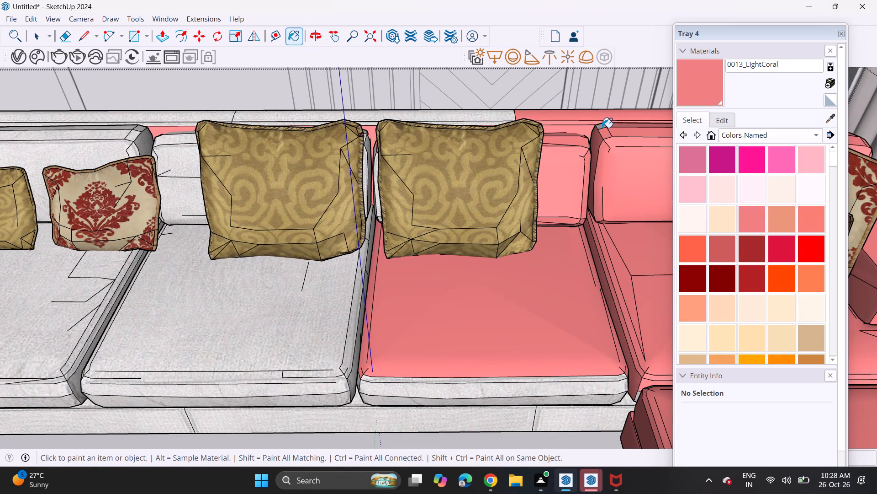
left_click(602, 128)
Paint the front edge and front faces of the seat cushion next to the corner seat with 0013_LightCoral.
scroll(600, 382, "up", 4)
left_click(600, 382)
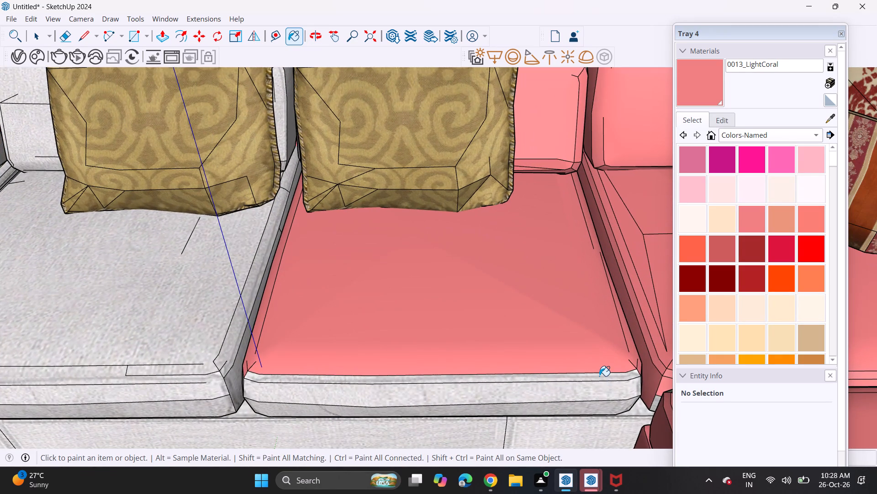
left_click(599, 376)
left_click(599, 392)
scroll(592, 415, "down", 5)
middle_click_drag(588, 383, 590, 307, "shift")
scroll(592, 298, "up", 1, "shift")
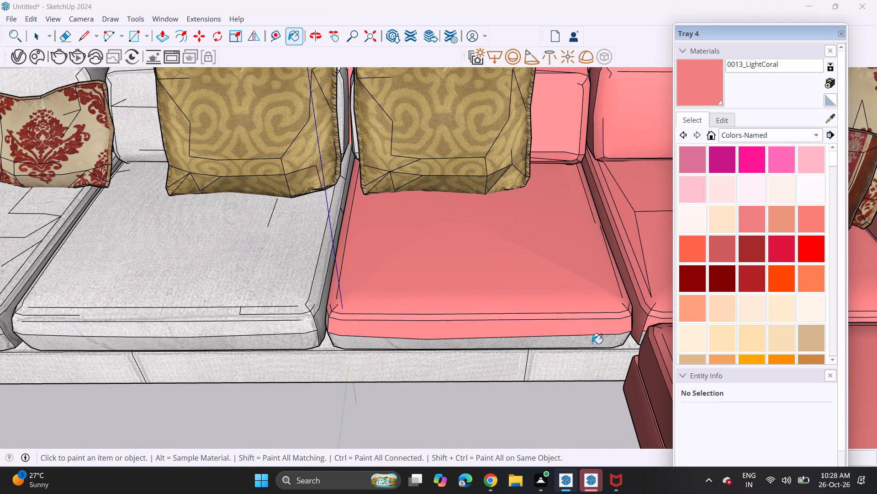
left_click(592, 340)
Paint the short base panel beside the chaise, the exposed ledge above it and the seat cushion's side corner with 0013_LightCoral.
left_click(599, 365)
scroll(640, 342, "up", 6)
left_click(643, 336)
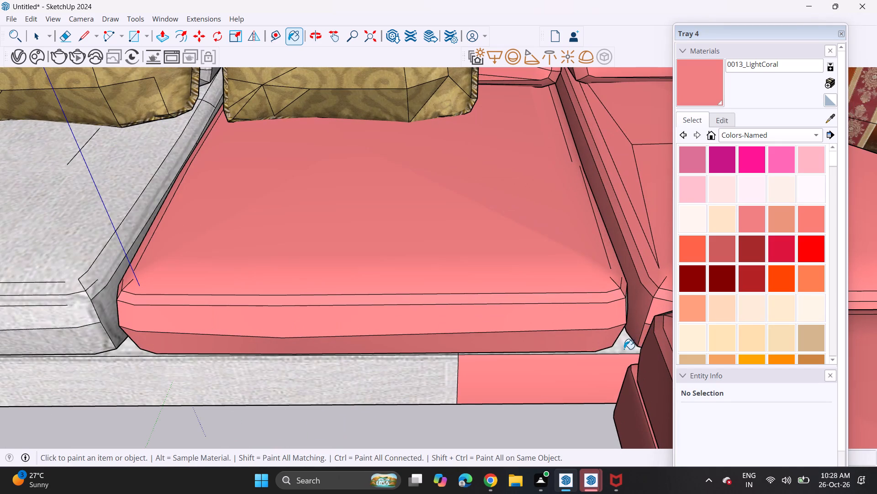
left_click(624, 349)
scroll(624, 307, "up", 13)
left_click(630, 299)
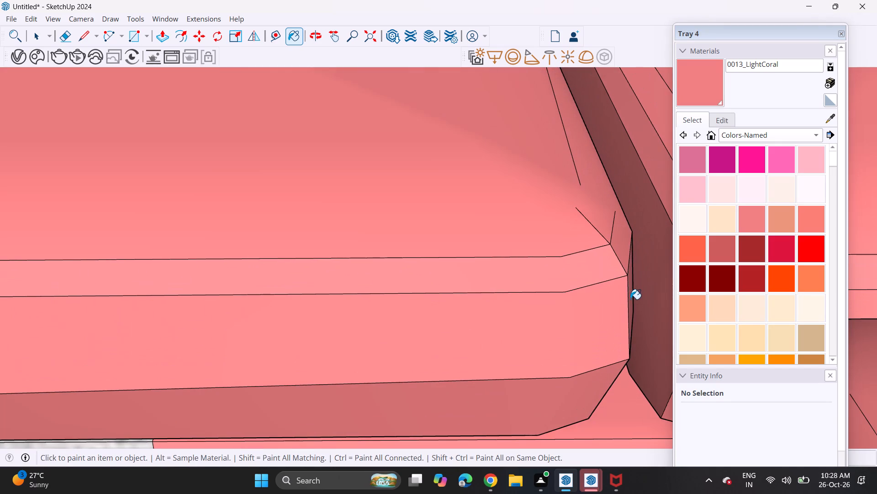
Paint the long middle base panel and the exposed ledge between the two middle seat cushions with 0013_LightCoral.
scroll(630, 299, "down", 9)
scroll(632, 324, "up", 1)
scroll(628, 319, "down", 2)
scroll(628, 319, "up", 1)
scroll(628, 322, "down", 8)
scroll(534, 381, "up", 1)
scroll(517, 390, "down", 2)
left_click(399, 383)
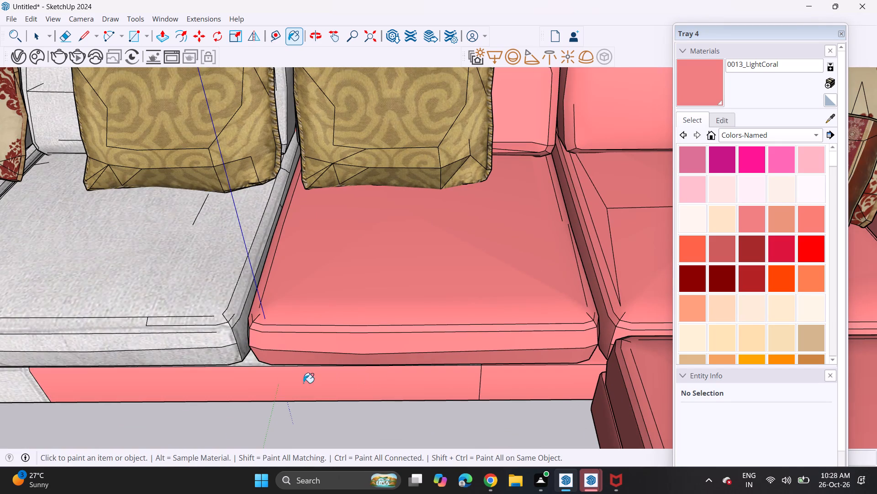
left_click(248, 361)
Paint the top, front and side faces of the second middle seat cushion with 0013_LightCoral.
left_click(229, 356)
left_click(244, 327)
left_click(220, 341)
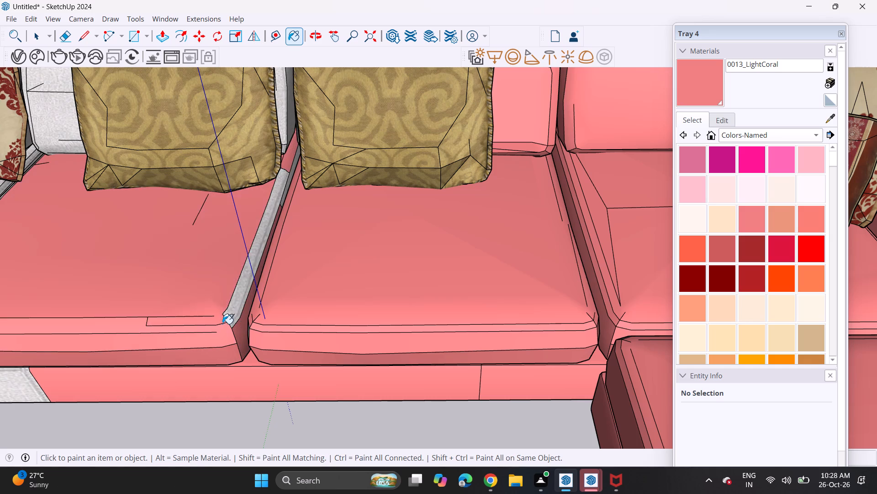
left_click(232, 315)
left_click(287, 188)
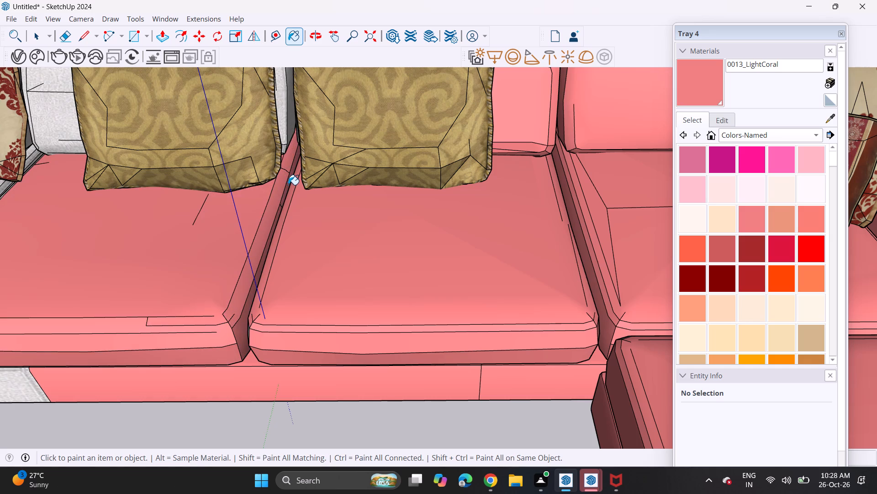
Paint the base panel below the far-end seat with 0013_LightCoral.
scroll(288, 185, "down", 5)
middle_click_drag(342, 230, 676, 172, "shift")
left_click(426, 239)
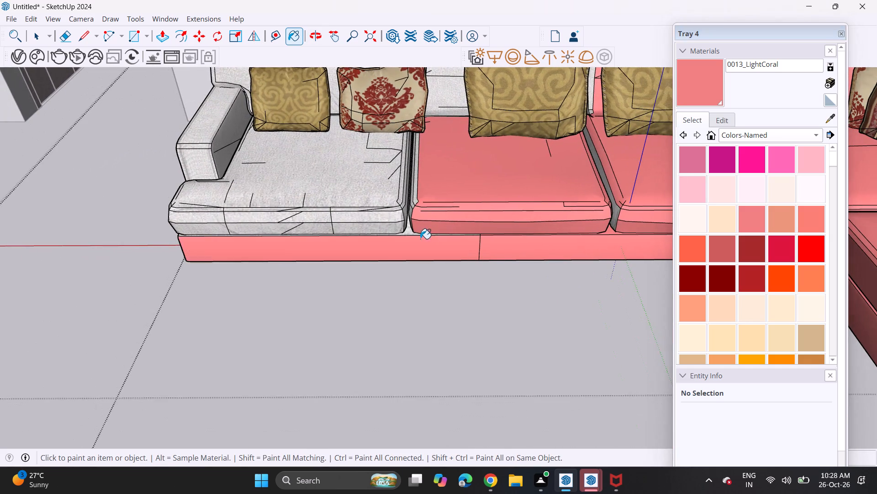
Paint all the upper and lower front faces of the far-end seat cushion with 0013_LightCoral.
left_click(385, 226)
left_click(339, 216)
left_click(321, 225)
left_click(319, 218)
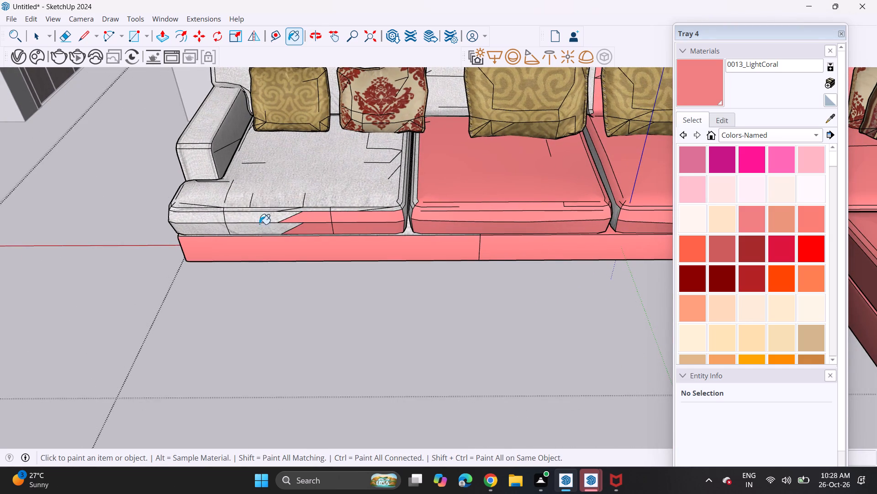
left_click(266, 213)
left_click(259, 233)
left_click(197, 227)
left_click(207, 215)
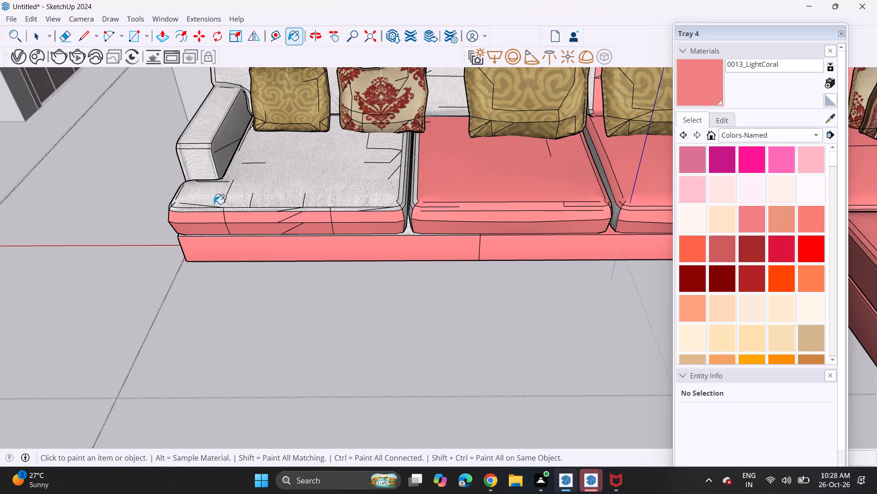
Paint the top of the far-end seat cushion and the thin strips along its front seam with 0013_LightCoral.
left_click(213, 210)
left_click(213, 198)
left_click(231, 211)
left_click(248, 211)
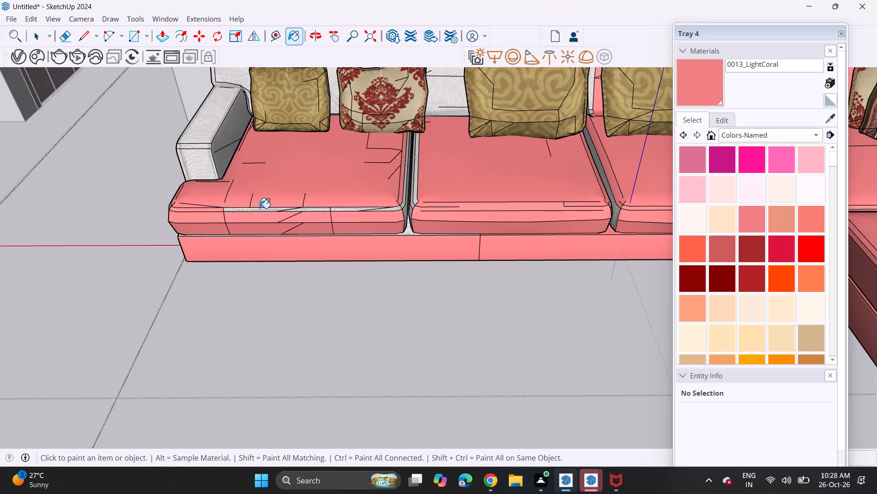
left_click(260, 208)
left_click(268, 208)
left_click(270, 211)
scroll(273, 212, "up", 6)
left_click(358, 209)
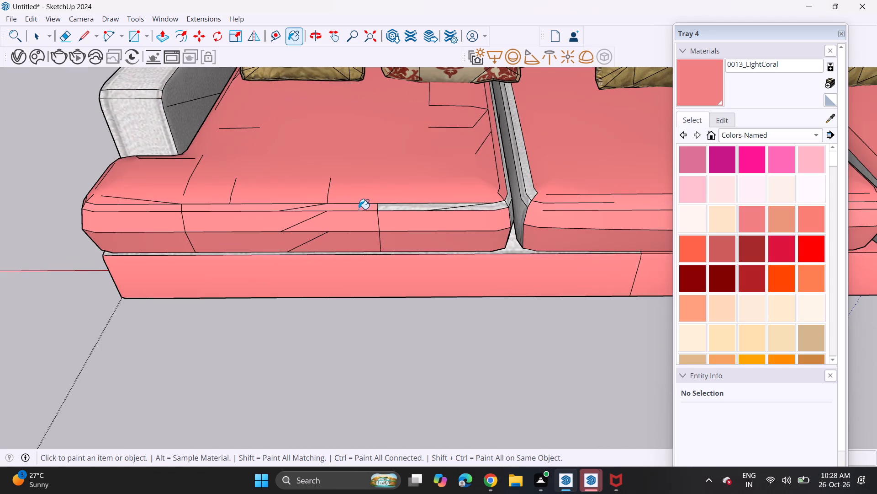
Paint the side and corner faces in the gap between the far-end seat cushion and its neighbour with 0013_LightCoral.
left_click(512, 190)
left_click(522, 185)
left_click(529, 187)
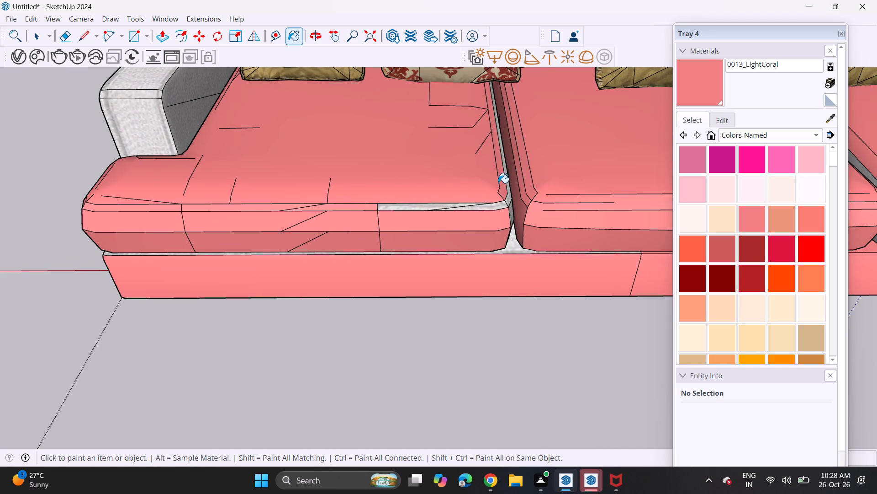
left_click(506, 193)
left_click(508, 204)
left_click(514, 212)
left_click(507, 199)
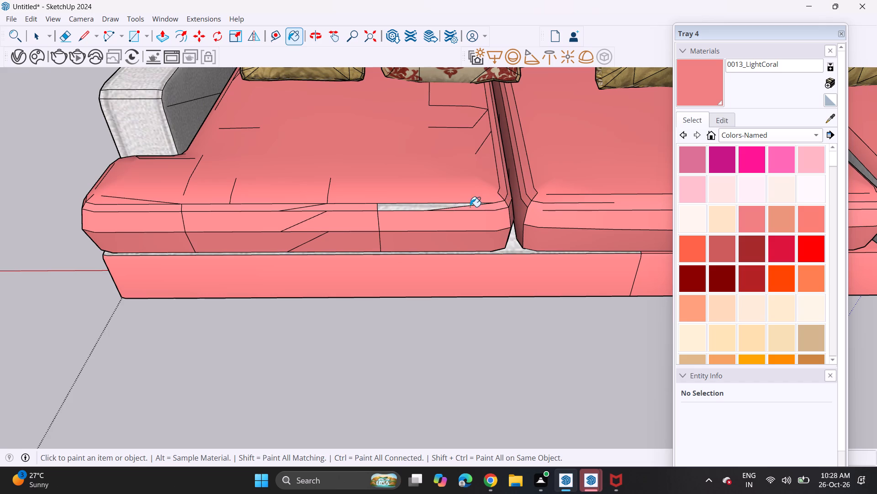
Paint the remaining front seam strip and the small lower corner beside the gap of the far-end seat cushion with 0013_LightCoral.
left_click(433, 209)
left_click(507, 249)
scroll(498, 244, "down", 2)
scroll(498, 244, "up", 1)
scroll(498, 244, "down", 6)
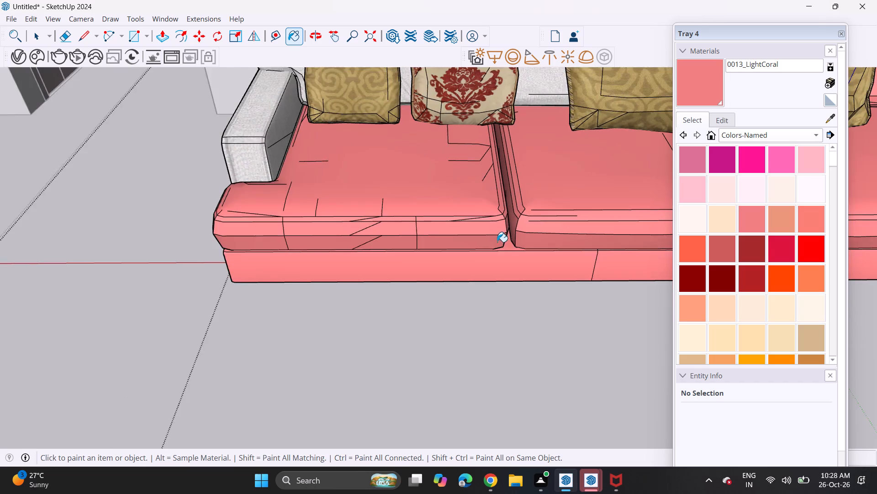
Paint all the narrow underside strips along the front of the far-end seat cushion with 0013_LightCoral.
scroll(497, 242, "down", 5)
middle_click_drag(417, 275, 373, 114, "shift")
scroll(378, 135, "up", 1, "shift")
middle_click_drag(408, 277, 378, 97, "shift")
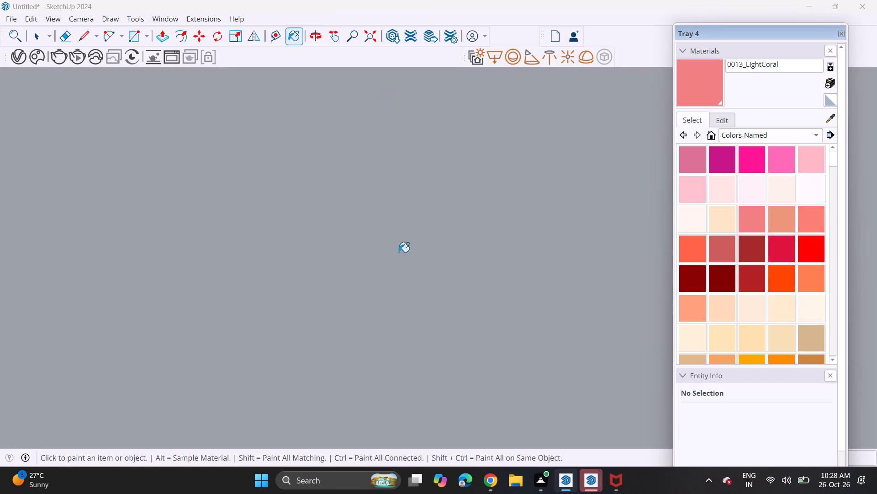
scroll(400, 254, "up", 1)
middle_click_drag(400, 254, 382, 155)
middle_click_drag(401, 293, 370, 113, "shift")
middle_click_drag(396, 335, 375, 83, "shift")
scroll(394, 334, "up", 1, "shift")
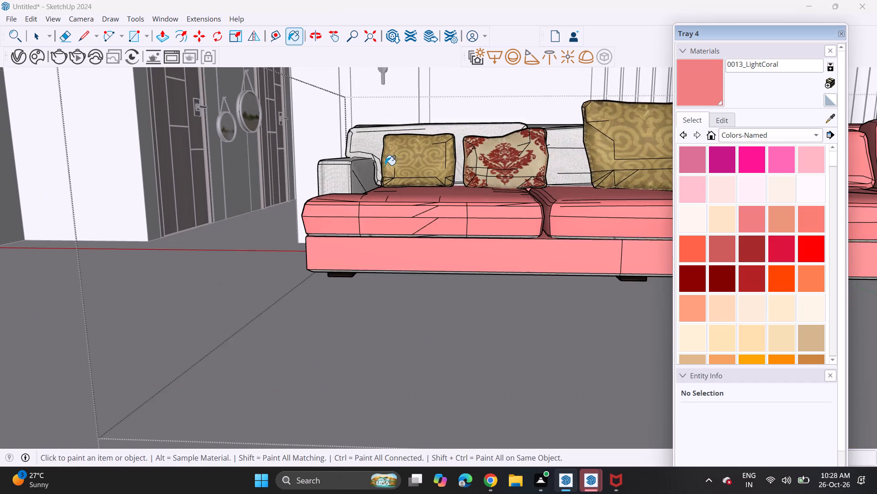
middle_click_drag(395, 164, 409, 228)
scroll(401, 249, "up", 2)
middle_click_drag(438, 285, 436, 177)
middle_click_drag(431, 176, 434, 249, "shift")
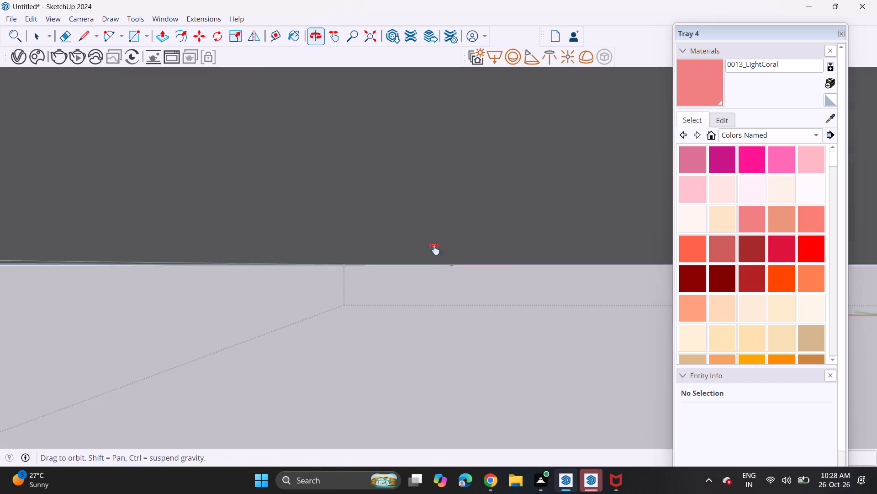
middle_click_drag(434, 249, 438, 290, "shift")
middle_click_drag(449, 210, 457, 309, "shift")
middle_click_drag(456, 214, 460, 223)
scroll(463, 237, "up", 5)
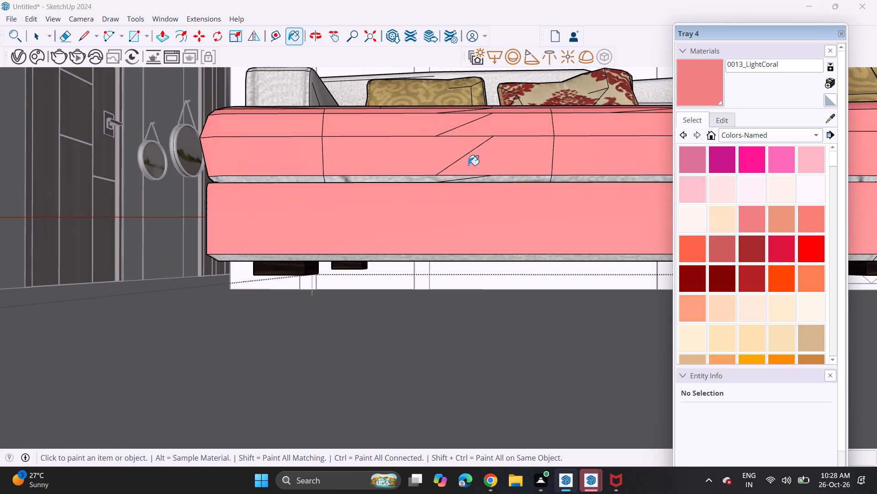
left_click(476, 177)
left_click(478, 178)
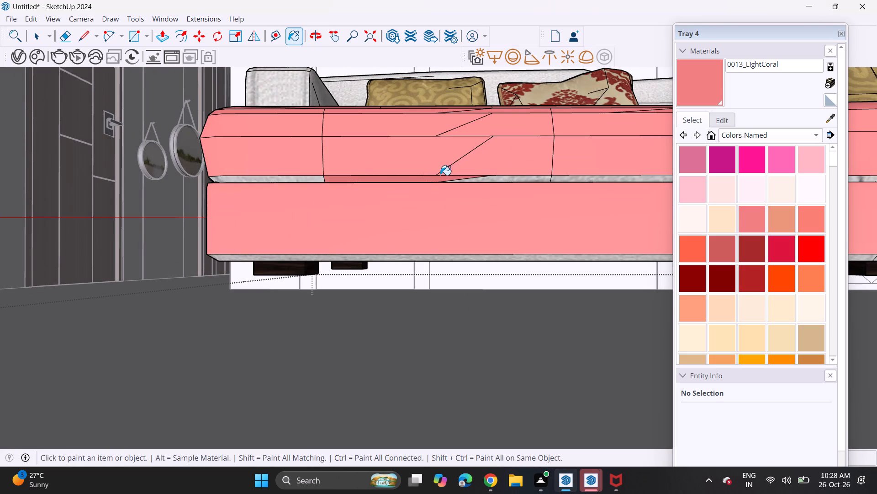
left_click(305, 179)
left_click(510, 181)
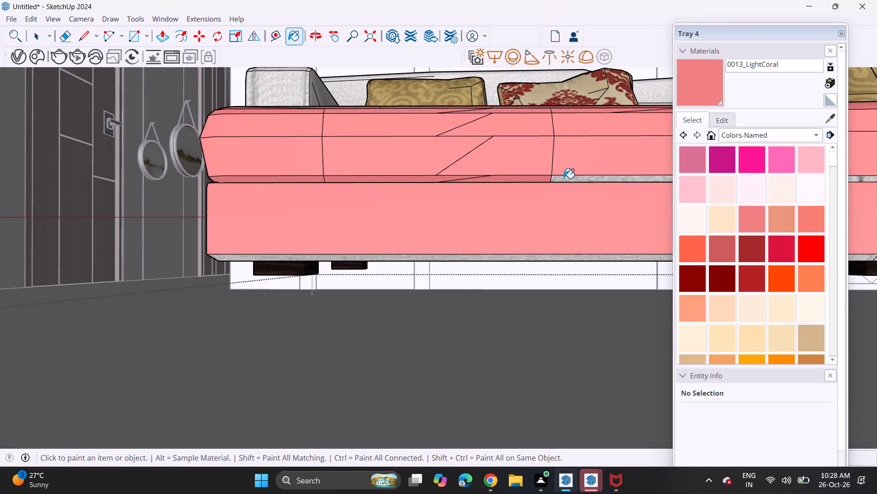
left_click(564, 178)
Paint the far-end base panel's bottom edge and the lower facets around the gap to the second seat cushion with 0013_LightCoral.
scroll(518, 242, "down", 2)
middle_click_drag(498, 241, 361, 239, "shift")
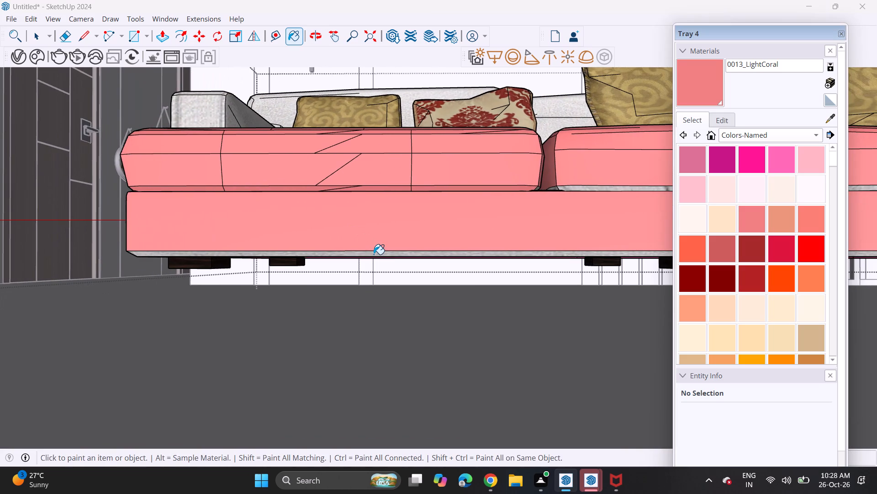
left_click(374, 254)
left_click(591, 189)
scroll(569, 189, "down", 4)
scroll(569, 189, "up", 18)
left_click(531, 188)
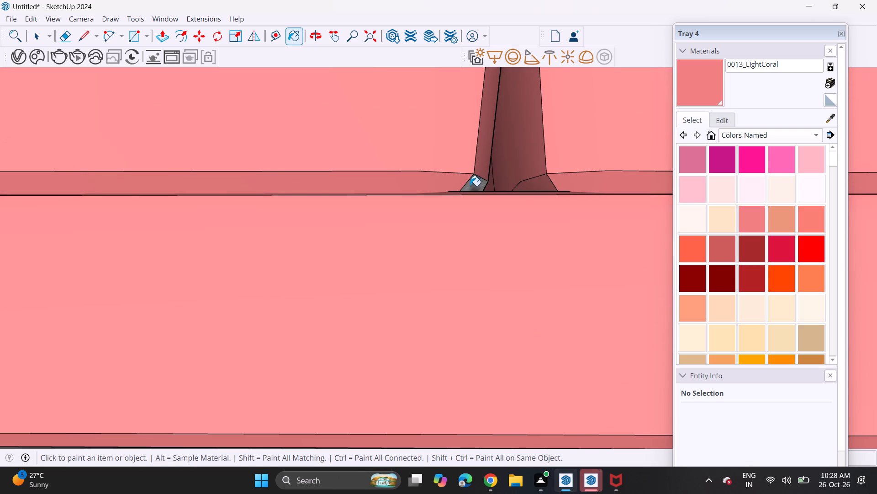
left_click(473, 186)
Paint the underside strips of the seat cushion nearest the chaise and its lower gap corner with 0013_LightCoral.
scroll(475, 181, "down", 2)
scroll(475, 181, "up", 1)
scroll(475, 181, "down", 6)
scroll(475, 188, "up", 1)
scroll(475, 190, "down", 17)
middle_click_drag(553, 221, 544, 223, "shift")
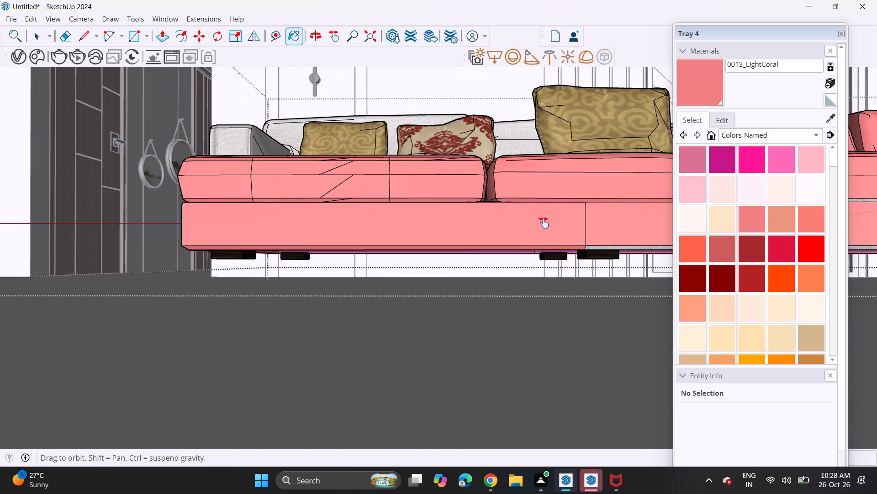
middle_click_drag(544, 223, 59, 228, "shift")
scroll(327, 202, "up", 6)
left_click(327, 208)
scroll(318, 213, "up", 6)
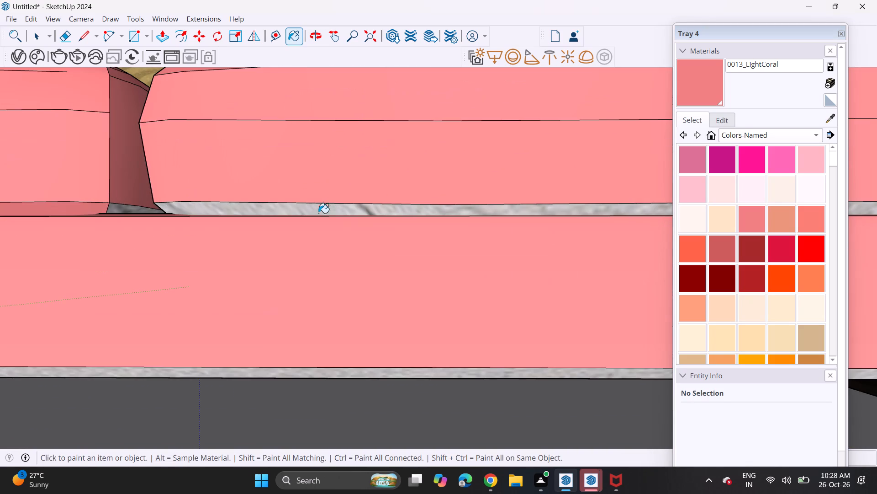
left_click(318, 204)
left_click(202, 206)
left_click(138, 210)
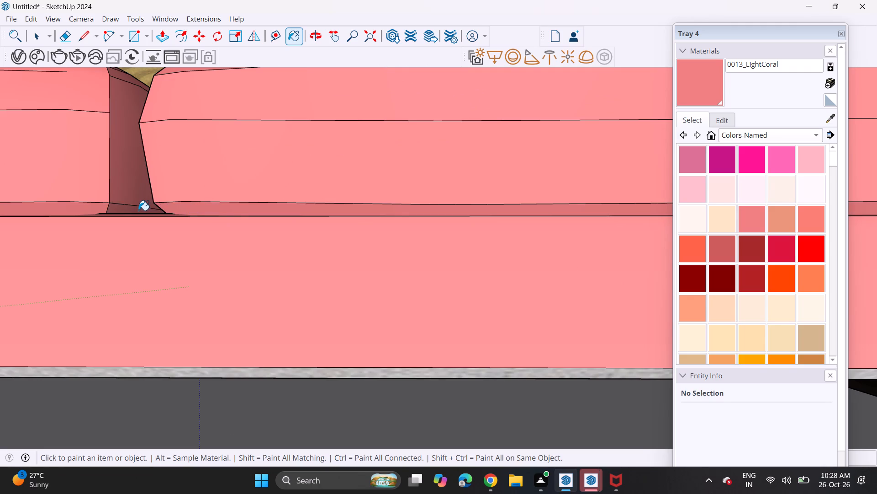
Paint the first underside strip of the chaise cushion's front and the matching chaise base bottom strip with 0013_LightCoral.
scroll(139, 213, "down", 5)
scroll(146, 225, "up", 1)
scroll(159, 241, "down", 12)
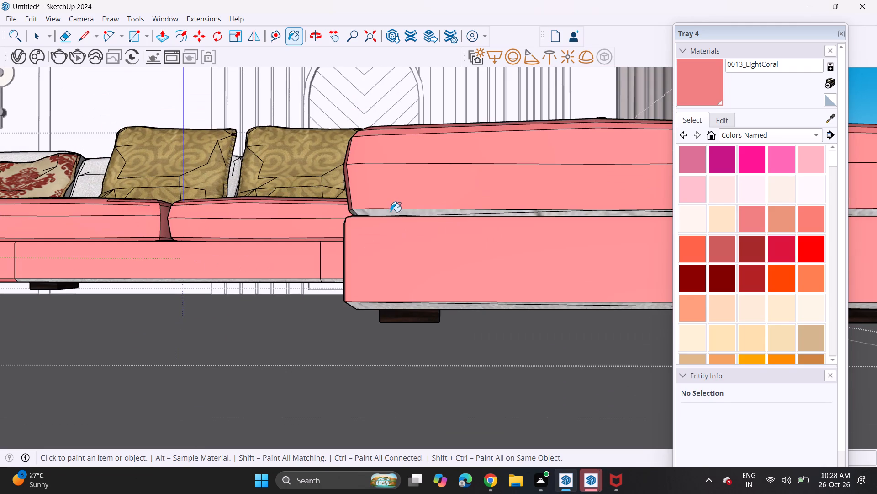
left_click(391, 212)
left_click(390, 305)
Paint the bottom edge strips of the two main base panels nearest the chaise with 0013_LightCoral.
scroll(284, 284, "up", 6)
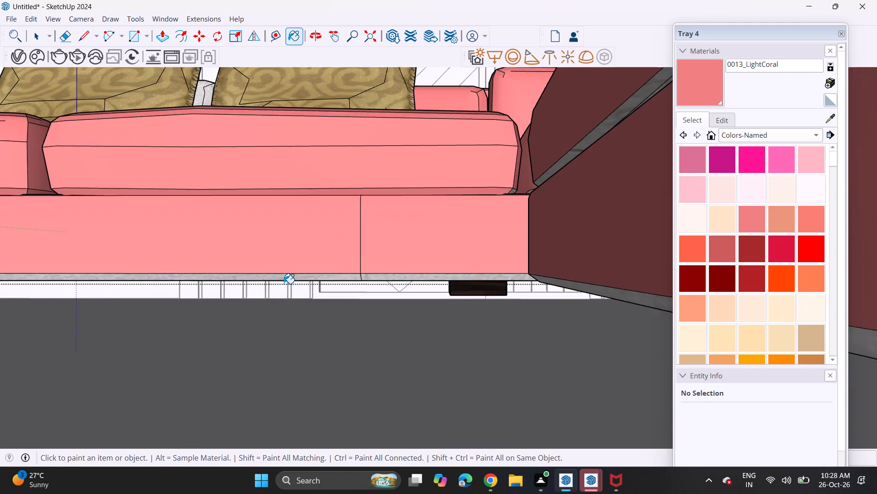
scroll(284, 284, "up", 3)
scroll(295, 233, "down", 3)
left_click(297, 221)
scroll(299, 223, "down", 6)
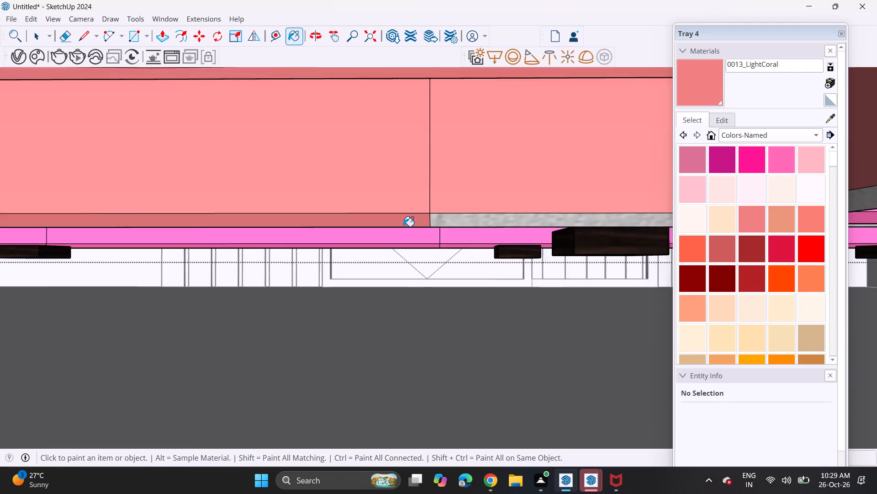
left_click(481, 215)
left_click(483, 217)
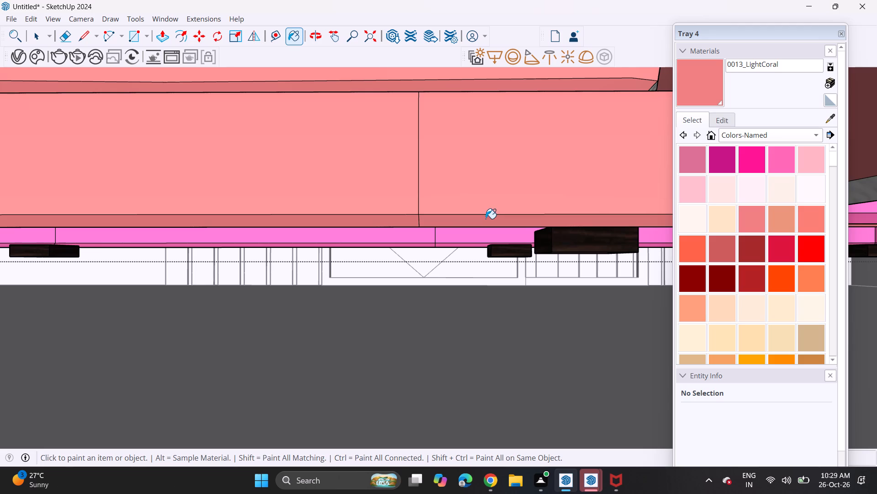
Paint the bottom bevel of the chaise base's inner side and a seam strip under its cushion with 0013_LightCoral.
scroll(479, 215, "down", 11)
scroll(569, 211, "up", 3)
left_click(569, 211)
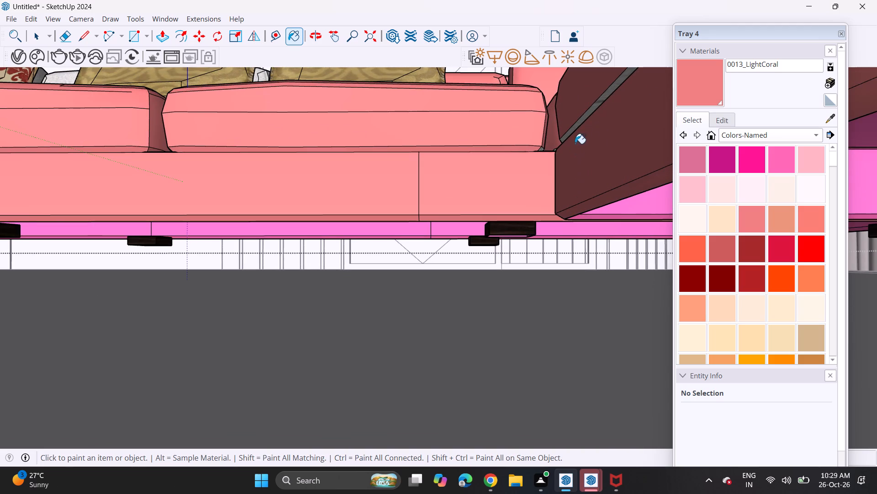
left_click(577, 121)
left_click_drag(577, 121, 581, 121)
scroll(571, 117, "down", 5)
scroll(571, 118, "up", 1)
scroll(571, 120, "down", 1)
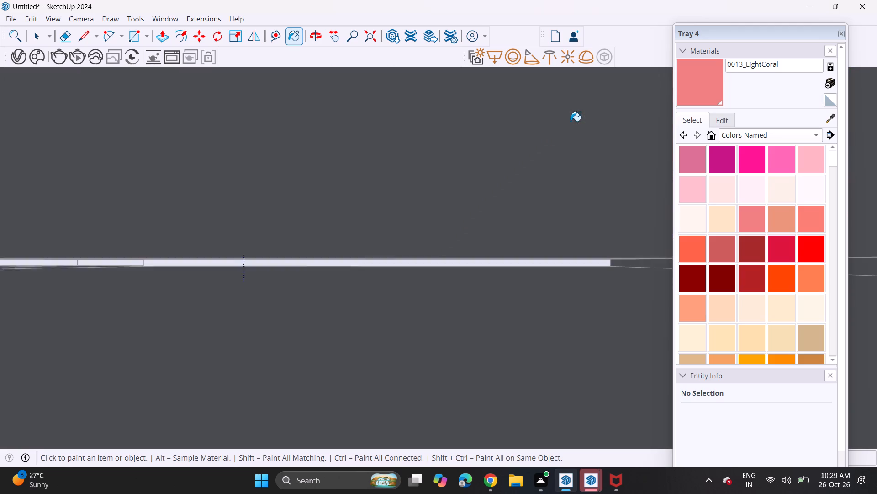
Paint the small lower corner facets in the gap between the last seat cushion and the chaise with 0013_LightCoral.
middle_click_drag(568, 125, 587, 230, "shift")
middle_click_drag(524, 145, 543, 243, "shift")
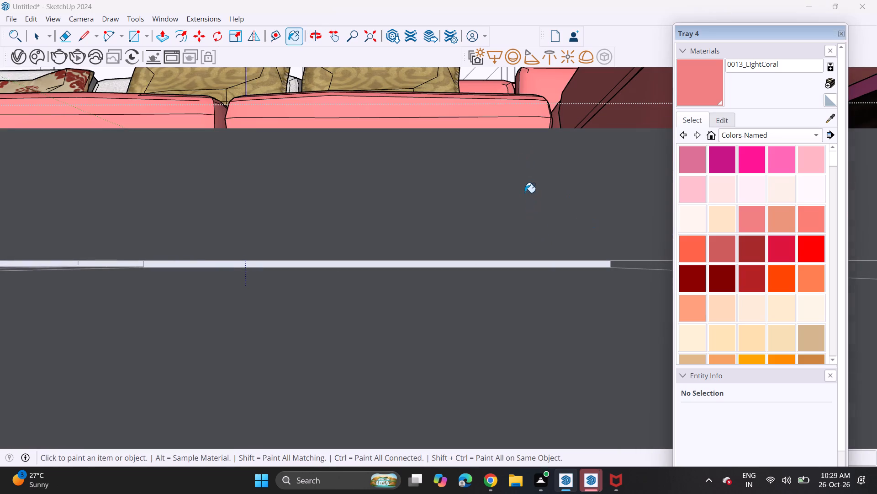
middle_click_drag(525, 191, 545, 261)
middle_click_drag(520, 182, 570, 285, "shift")
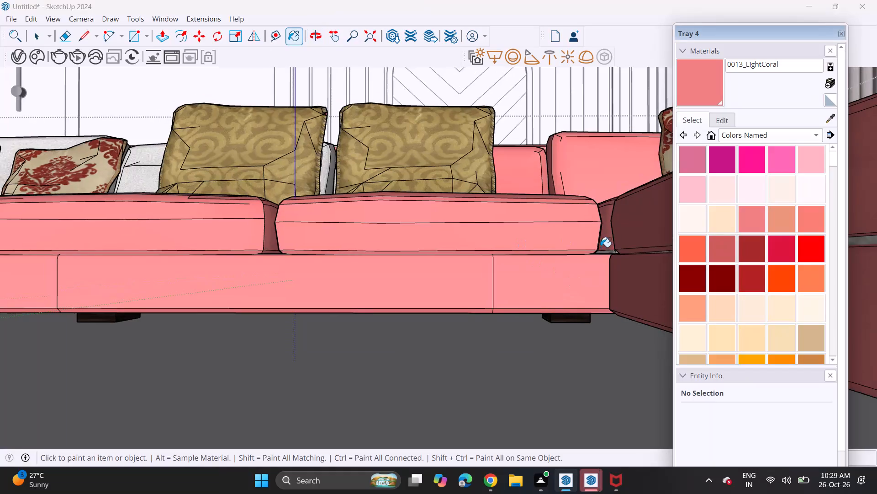
scroll(607, 250, "up", 9)
left_click(607, 251)
left_click(611, 254)
left_click(636, 254)
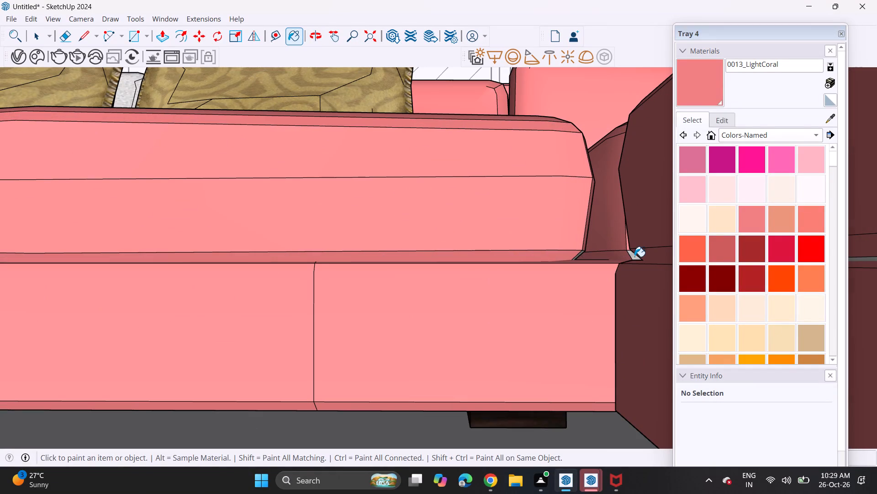
left_click(634, 260)
left_click(633, 257)
Paint the remaining seam strip along the chaise's inner side, between cushion and base, with 0013_LightCoral.
scroll(616, 247, "down", 6)
middle_click_drag(611, 259, 485, 267, "shift")
scroll(475, 261, "up", 1)
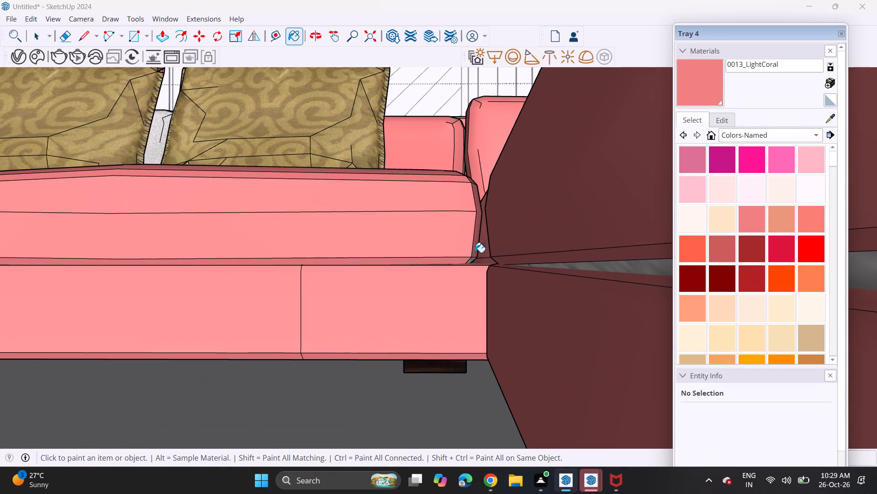
left_click(574, 265)
scroll(554, 253, "down", 11)
scroll(518, 257, "up", 1)
scroll(518, 258, "down", 6)
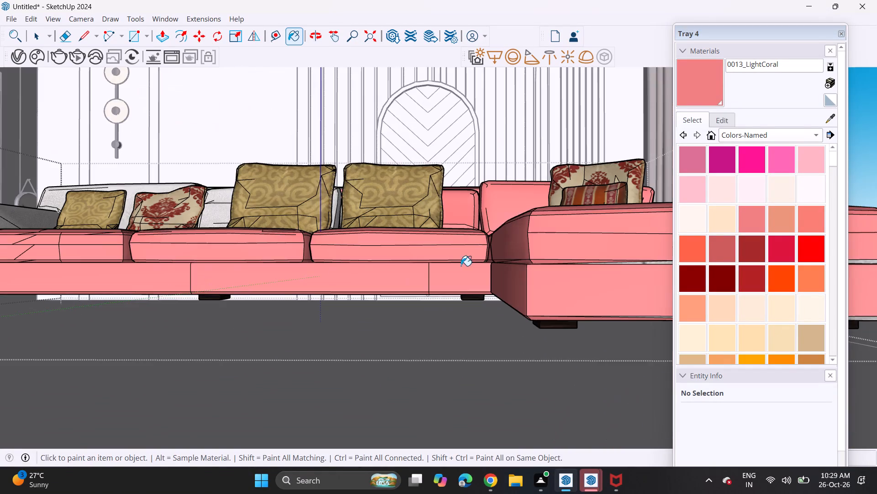
Paint the remaining underside strips of the chaise cushion's front and the chaise base's bottom edge with 0013_LightCoral.
middle_click_drag(418, 262, 283, 236)
scroll(515, 226, "up", 11)
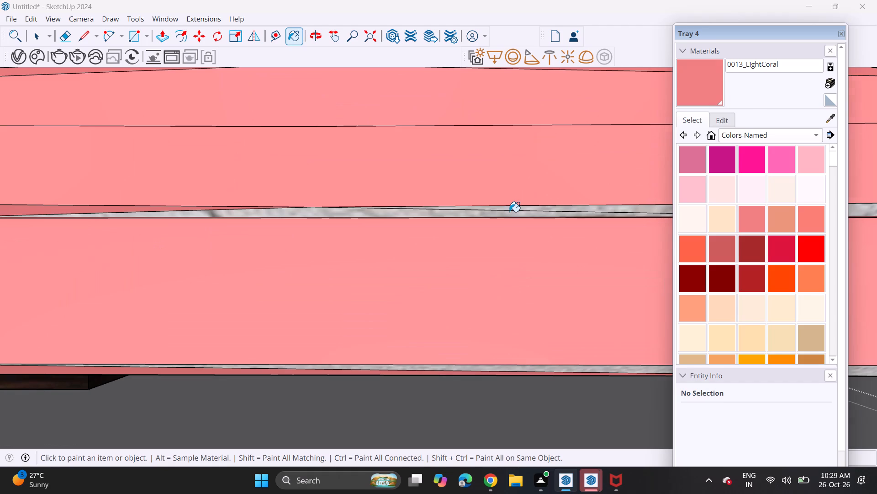
left_click(509, 212)
left_click(519, 210)
scroll(511, 204, "down", 4)
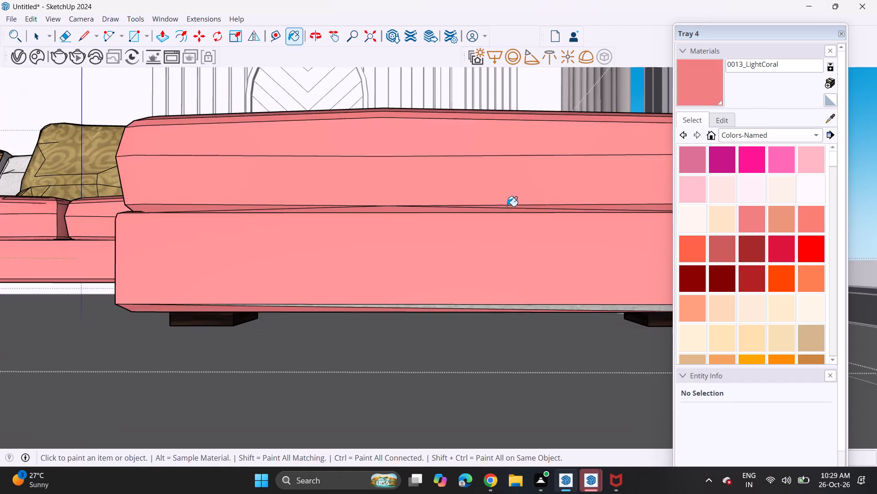
scroll(507, 206, "down", 3)
scroll(499, 204, "up", 1)
scroll(499, 204, "down", 5)
scroll(505, 288, "up", 9)
scroll(554, 281, "down", 1)
scroll(554, 281, "up", 1)
left_click(556, 280)
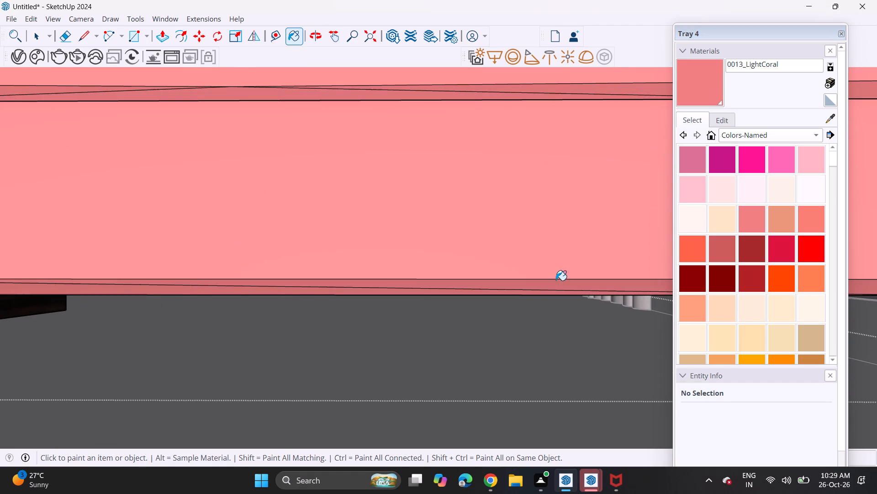
Paint the fronts and tops of the two far-end backrest cushions and the back rail behind them with 0013_LightCoral.
scroll(548, 275, "down", 6)
scroll(548, 275, "up", 2)
scroll(518, 253, "down", 14)
scroll(448, 243, "up", 1)
middle_click_drag(332, 181, 531, 226, "shift")
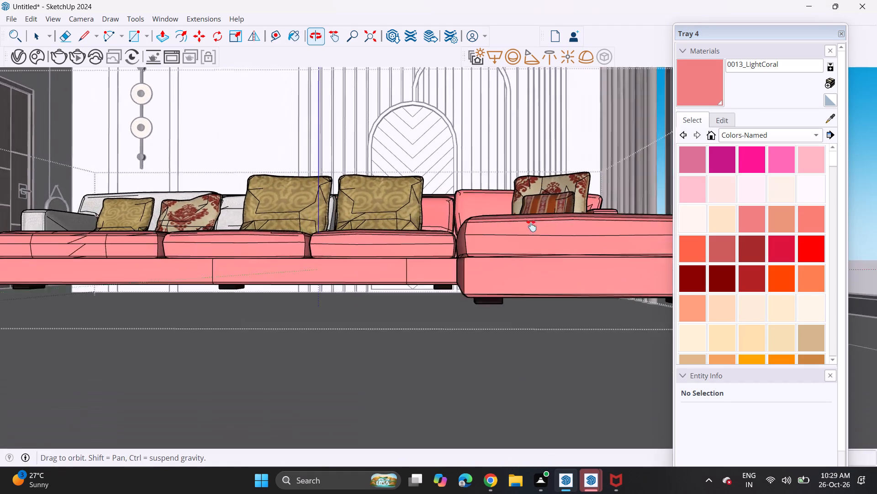
middle_click_drag(531, 226, 590, 223, "shift")
middle_click_drag(549, 228, 546, 286)
middle_click_drag(382, 273, 457, 247, "shift")
scroll(325, 256, "up", 5)
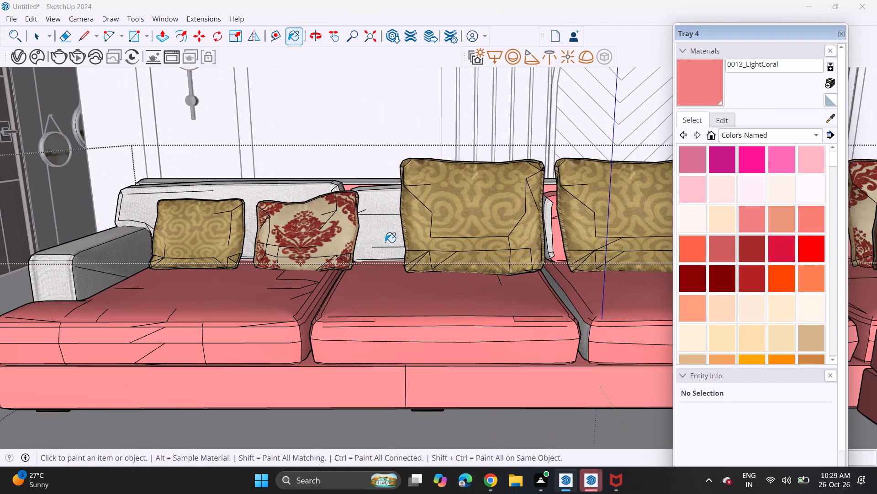
left_click(385, 242)
left_click(377, 184)
left_click(377, 187)
left_click(378, 183)
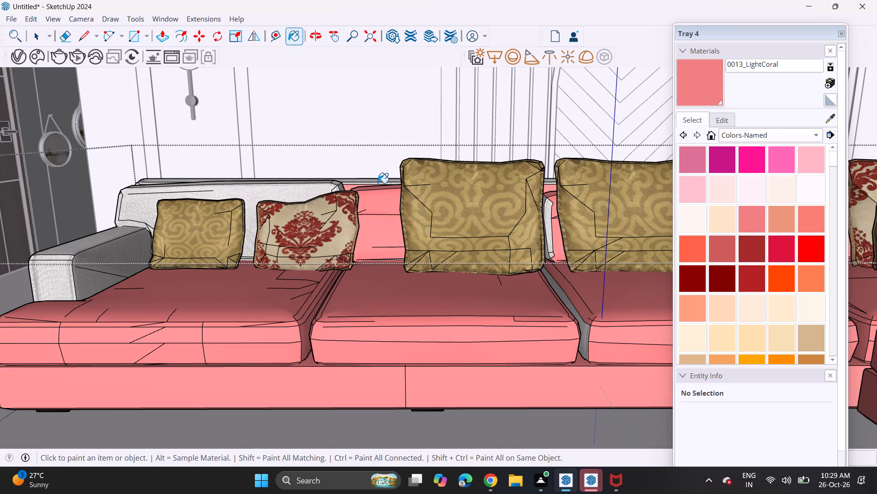
left_click(380, 181)
left_click(314, 188)
left_click(337, 188)
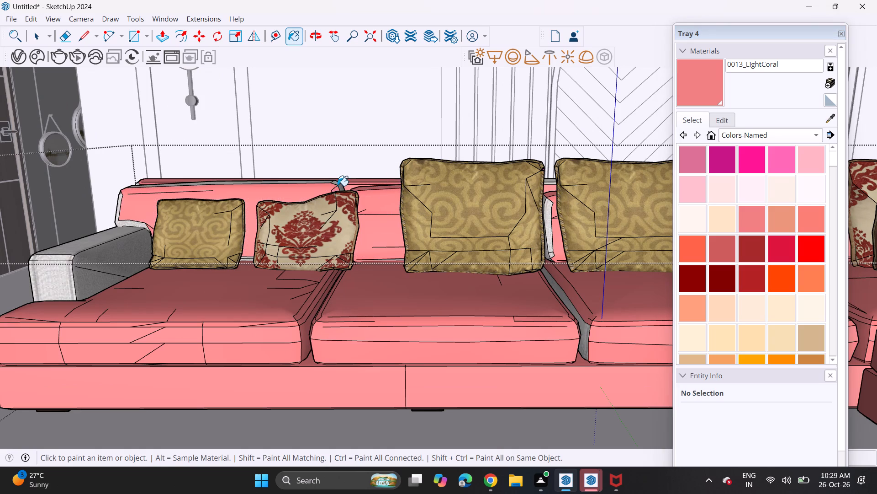
left_click(336, 183)
Paint the corner and side facets in the gap between the two far-end backrest cushions with 0013_LightCoral.
middle_click_drag(330, 186, 334, 221)
scroll(335, 211, "up", 7)
left_click(325, 204)
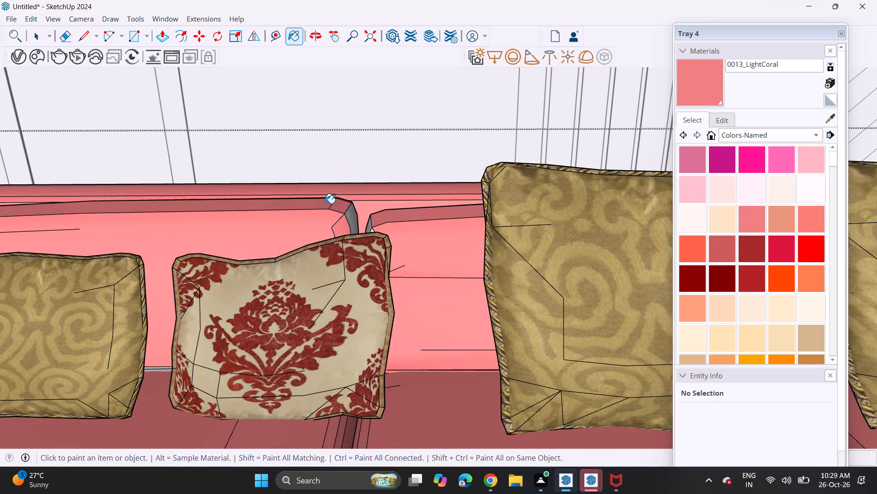
left_click(354, 227)
double_click(367, 228)
left_click(372, 231)
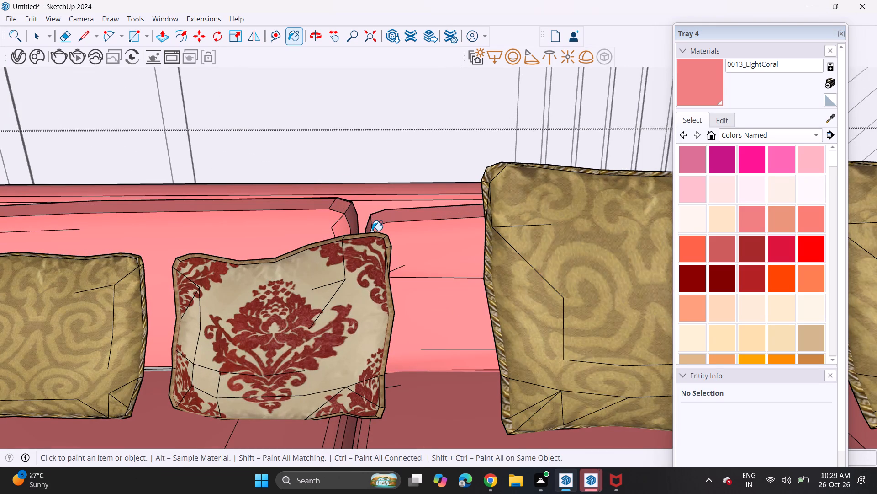
left_click(372, 231)
scroll(372, 231, "up", 5)
scroll(371, 231, "down", 1)
scroll(371, 231, "up", 4)
left_click(371, 231)
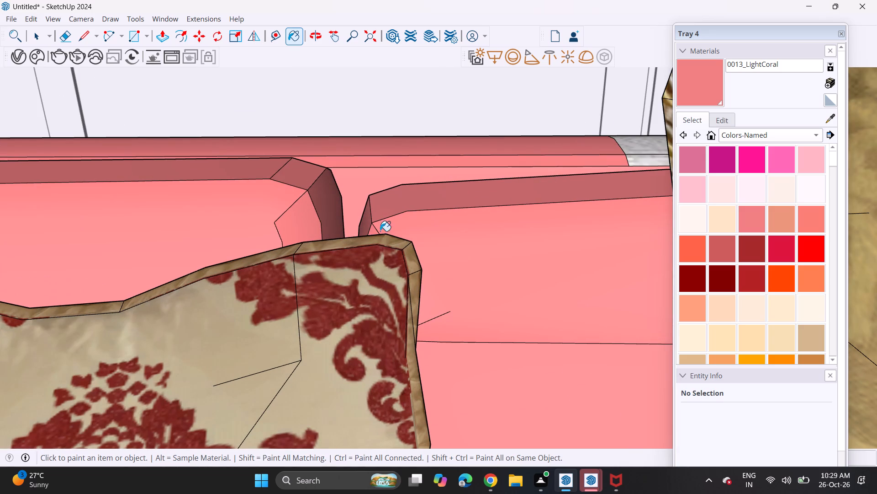
Paint the adjoining section of the back rail behind the large patterned pillow with 0013_LightCoral.
left_click(645, 159)
left_click(645, 153)
scroll(612, 166, "down", 1)
scroll(612, 166, "up", 1)
scroll(611, 169, "down", 11)
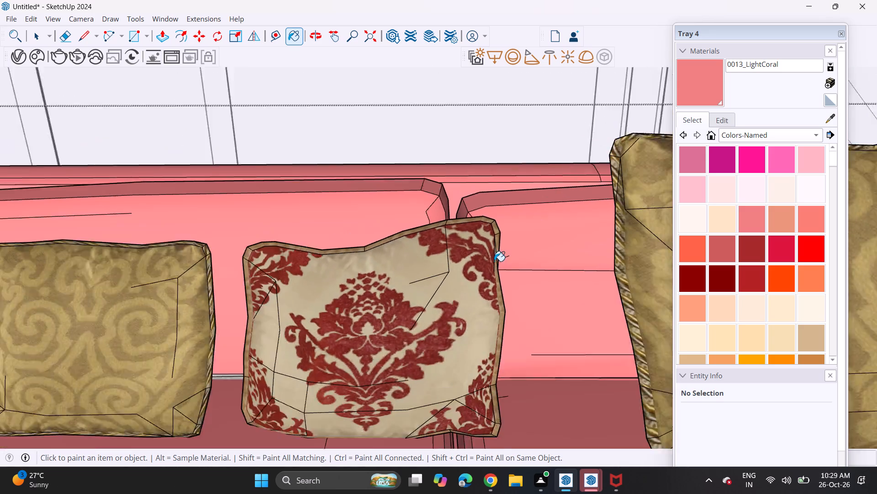
Paint the inner side of the far-end armrest with 0013_LightCoral.
scroll(369, 305, "down", 1)
middle_click_drag(372, 304, 527, 198, "shift")
left_click(244, 270)
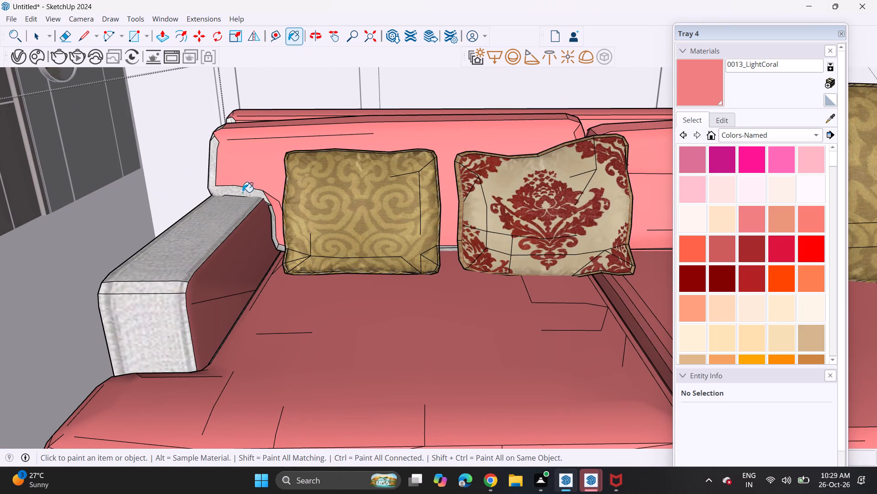
Paint the far-end armrest's top, front and front bevel, plus the adjacent backrest cushion edge, with 0013_LightCoral.
left_click(243, 192)
left_click(209, 239)
left_click(159, 329)
left_click(159, 294)
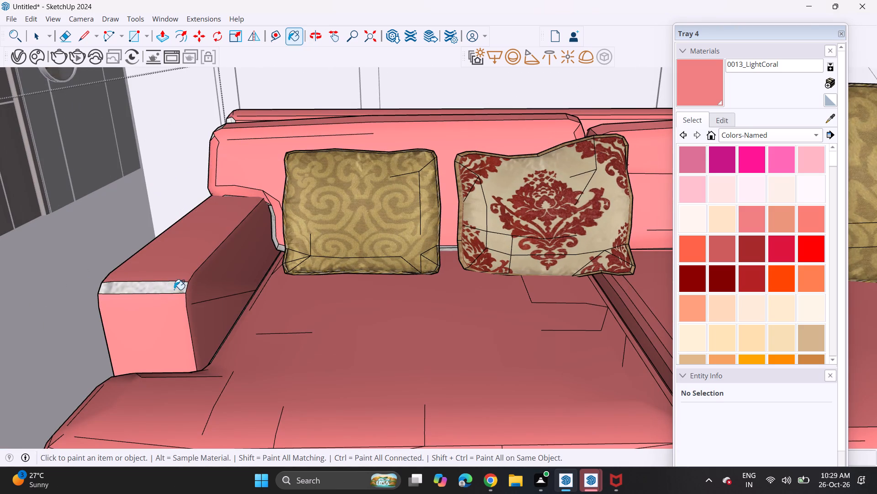
left_click(174, 290)
Paint the small unpainted slivers where the far-end armrest meets the backrest cushion and the seat with 0013_LightCoral.
scroll(283, 234, "up", 7)
left_click(270, 219)
scroll(270, 219, "down", 4)
scroll(271, 221, "up", 1)
scroll(272, 223, "down", 1)
scroll(275, 235, "up", 7)
left_click(280, 253)
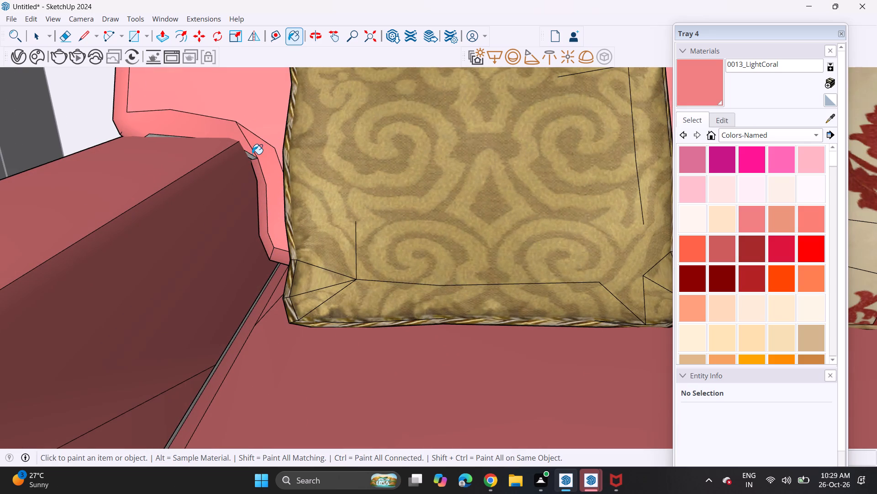
left_click(252, 154)
left_click(249, 156)
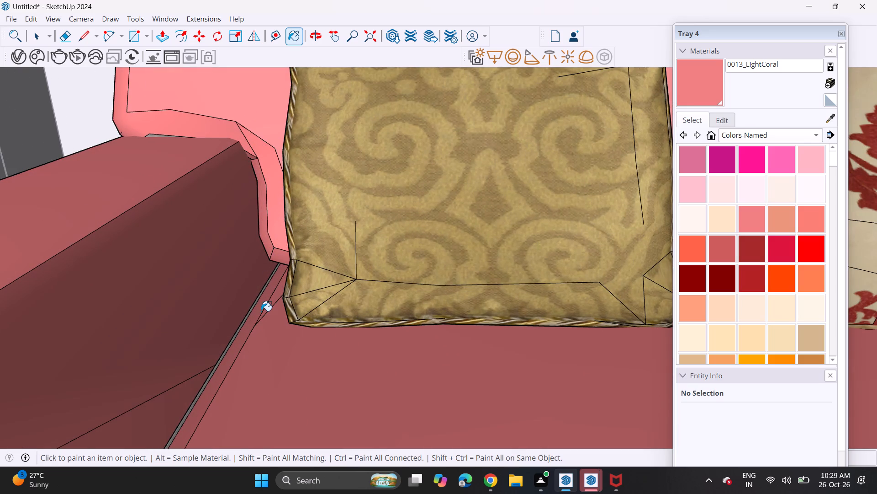
scroll(254, 301, "up", 11)
left_click(254, 299)
left_click(255, 302)
Paint the outer end faces and bevels of the far-end backrest cushion and back rail, plus the strip between them, with 0013_LightCoral.
scroll(254, 301, "down", 4)
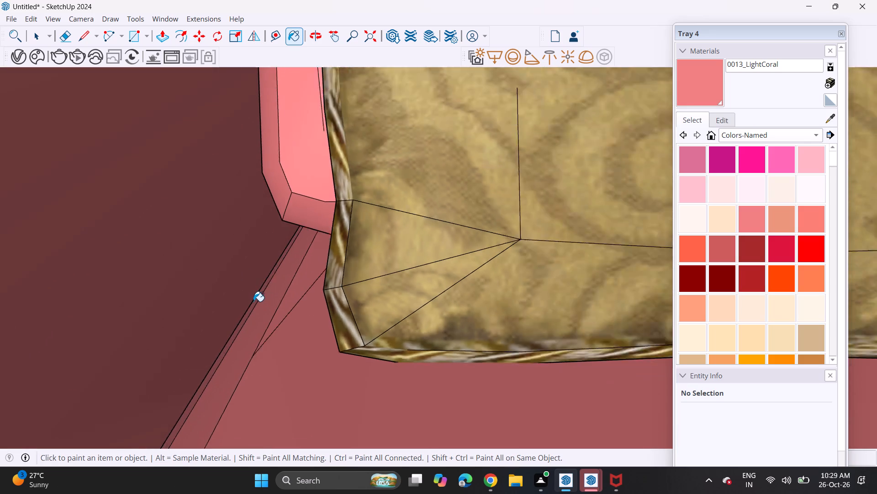
scroll(254, 301, "down", 17)
scroll(519, 293, "down", 10)
scroll(521, 289, "up", 2)
scroll(520, 291, "down", 2)
scroll(534, 302, "up", 1)
middle_click_drag(521, 294, 496, 285, "shift")
scroll(359, 195, "up", 13)
middle_click_drag(326, 185, 392, 206)
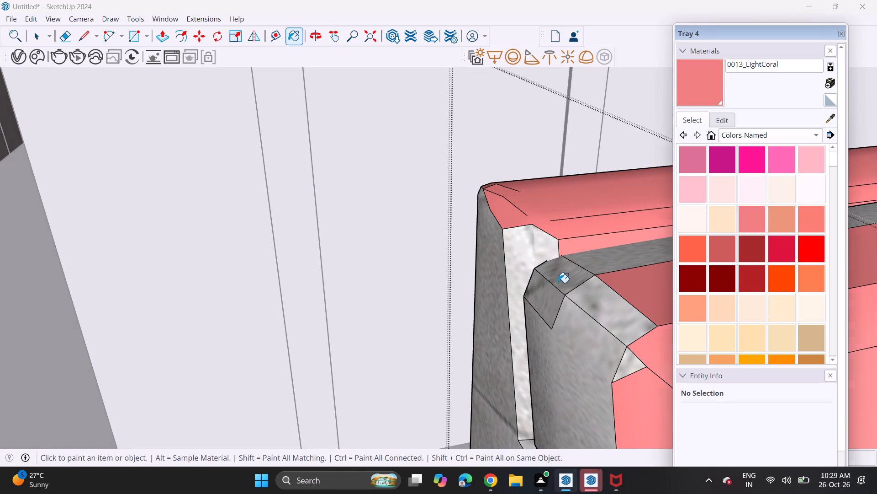
left_click(558, 283)
left_click(554, 299)
left_click(591, 298)
left_click(570, 344)
left_click(632, 364)
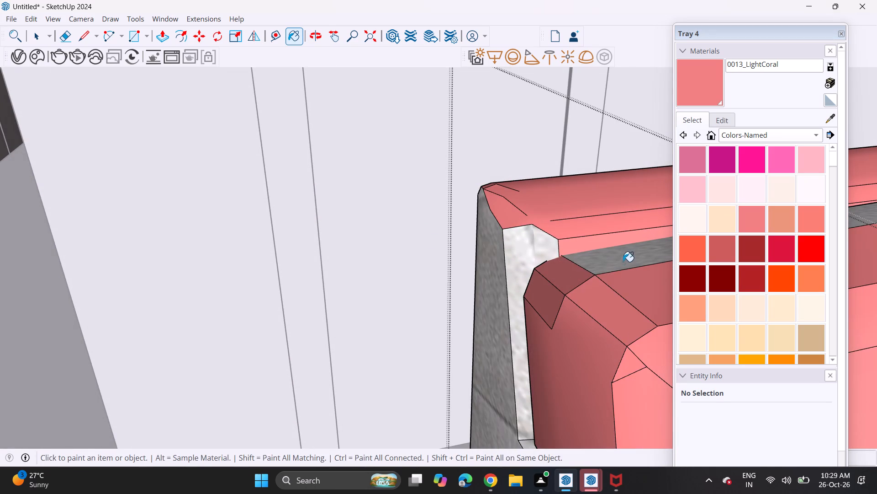
left_click(622, 256)
left_click(509, 266)
left_click(538, 257)
left_click(493, 257)
scroll(501, 321, "down", 6)
scroll(522, 327, "up", 1)
middle_click_drag(503, 316, 439, 108, "shift")
scroll(509, 267, "up", 5)
left_click(514, 263)
Paint the cushion side and corner facets in the gap between the two large gold pillows with 0013_LightCoral.
scroll(512, 260, "down", 1)
scroll(512, 260, "up", 1)
scroll(512, 260, "down", 10)
middle_click_drag(551, 261, 422, 226)
scroll(536, 256, "up", 1)
scroll(410, 222, "down", 8)
scroll(419, 244, "up", 1)
scroll(418, 245, "down", 9)
scroll(423, 266, "up", 2)
scroll(427, 270, "down", 5)
middle_click_drag(453, 289, 392, 252, "shift")
scroll(381, 250, "down", 1)
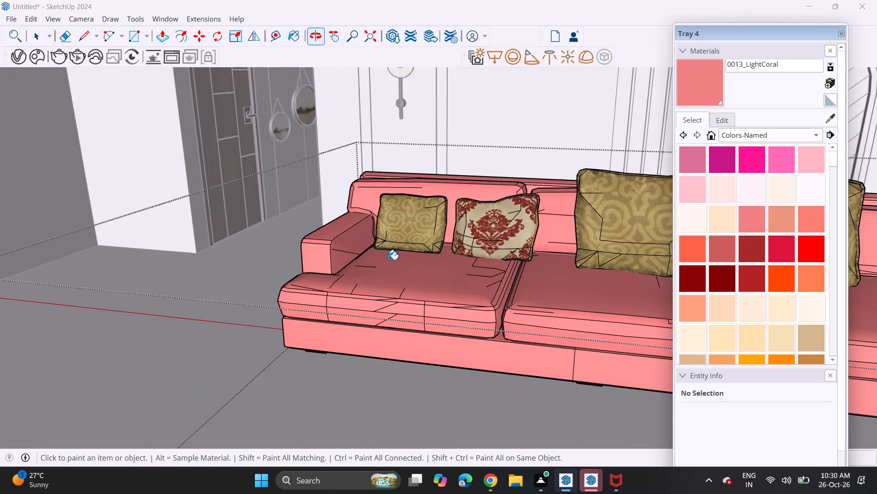
scroll(388, 260, "down", 6)
scroll(449, 281, "up", 1)
scroll(449, 281, "down", 2)
middle_click_drag(420, 286, 306, 288, "shift")
middle_click_drag(345, 290, 409, 288)
scroll(465, 266, "up", 6)
scroll(470, 239, "down", 1)
scroll(470, 239, "up", 3)
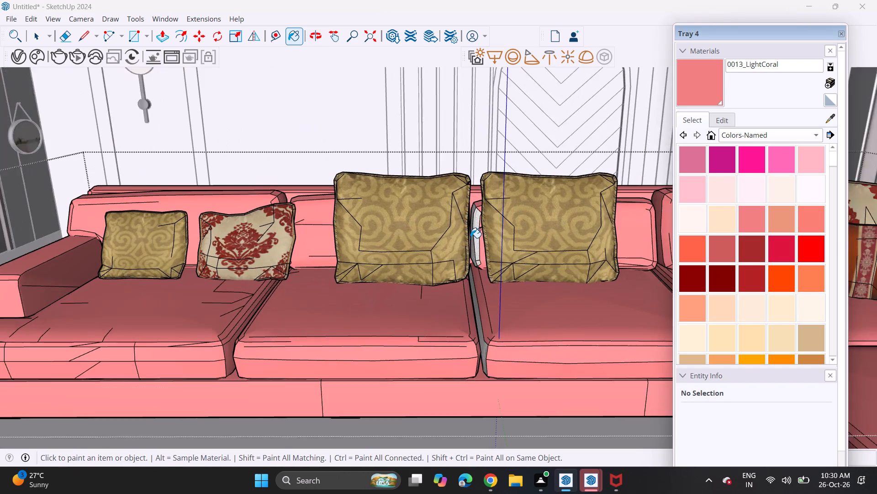
left_click(476, 238)
scroll(476, 234, "up", 16)
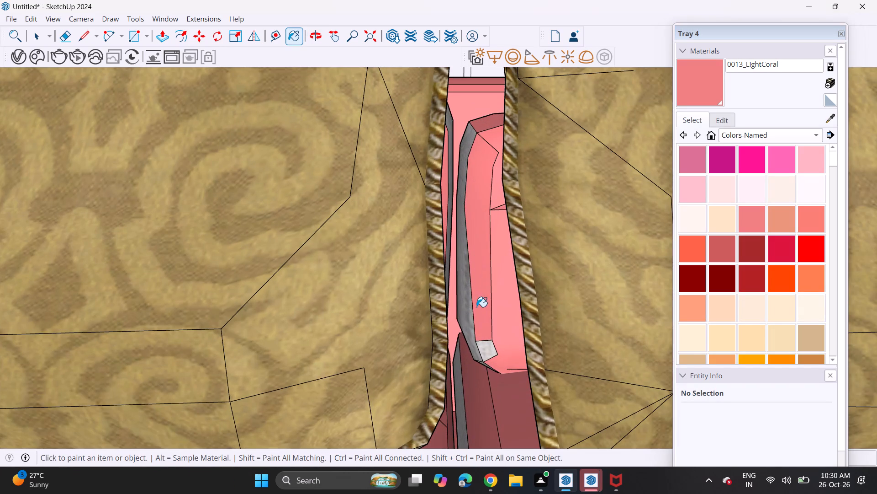
left_click(486, 347)
left_click(470, 333)
left_click(462, 355)
left_click(456, 373)
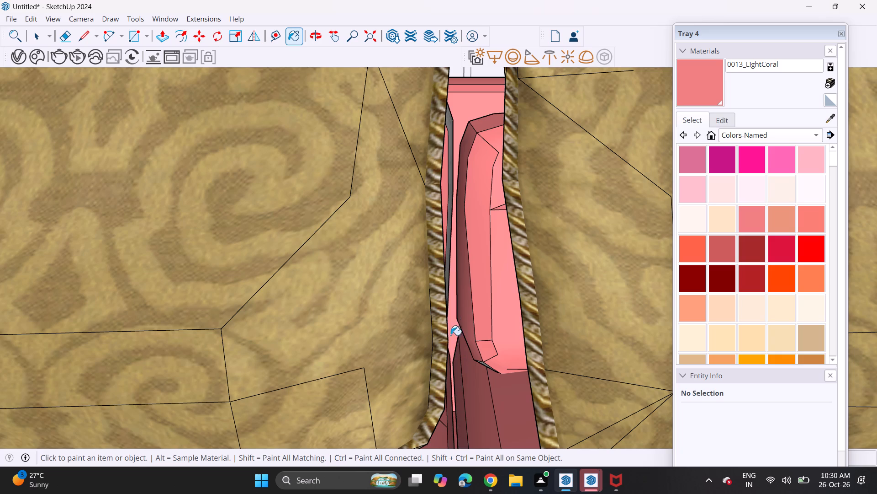
left_click(447, 257)
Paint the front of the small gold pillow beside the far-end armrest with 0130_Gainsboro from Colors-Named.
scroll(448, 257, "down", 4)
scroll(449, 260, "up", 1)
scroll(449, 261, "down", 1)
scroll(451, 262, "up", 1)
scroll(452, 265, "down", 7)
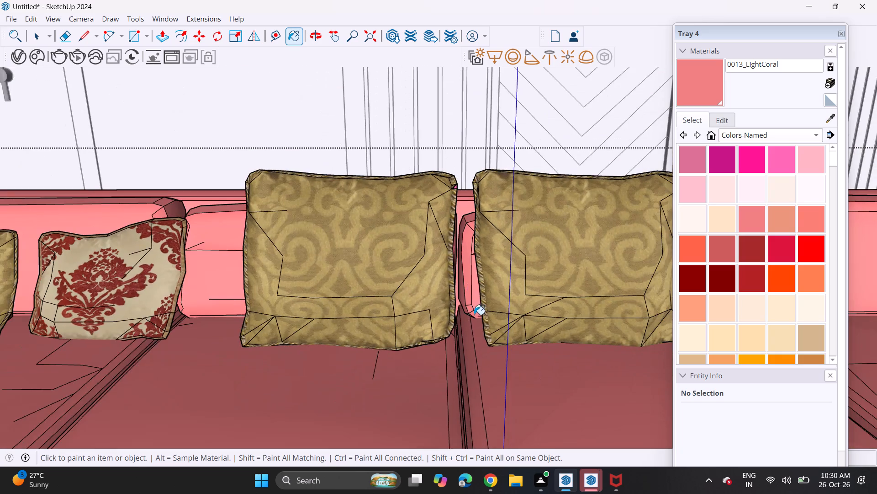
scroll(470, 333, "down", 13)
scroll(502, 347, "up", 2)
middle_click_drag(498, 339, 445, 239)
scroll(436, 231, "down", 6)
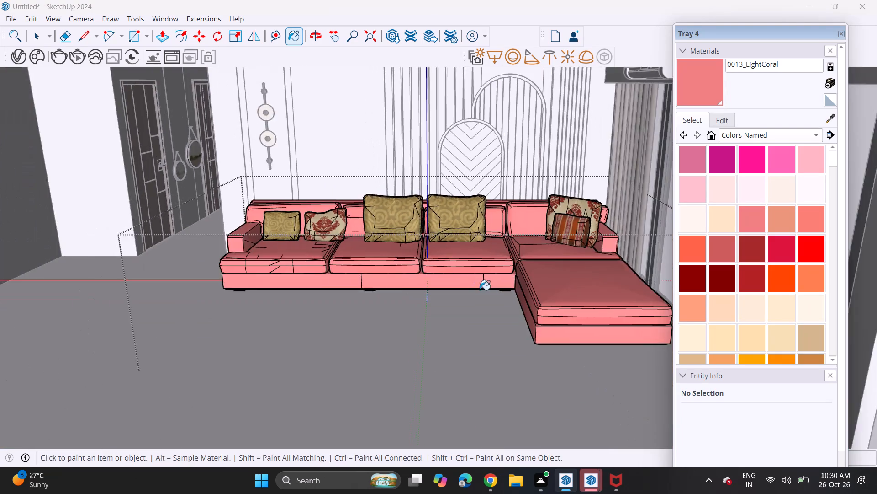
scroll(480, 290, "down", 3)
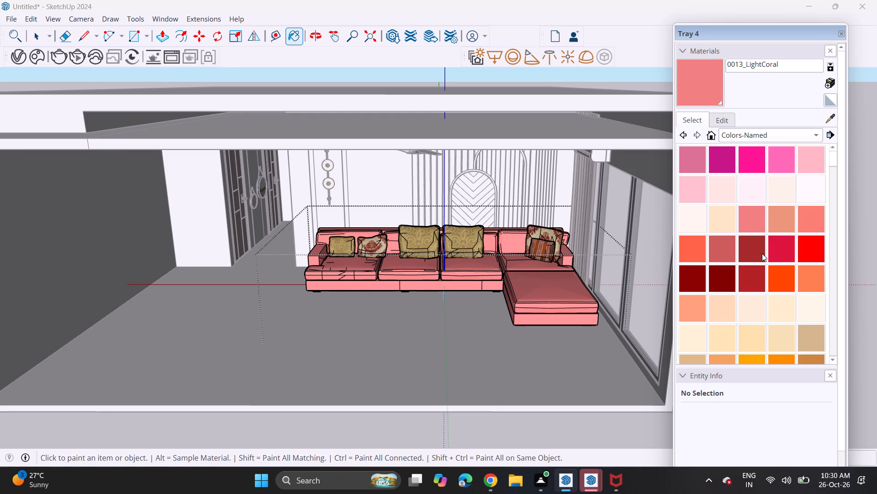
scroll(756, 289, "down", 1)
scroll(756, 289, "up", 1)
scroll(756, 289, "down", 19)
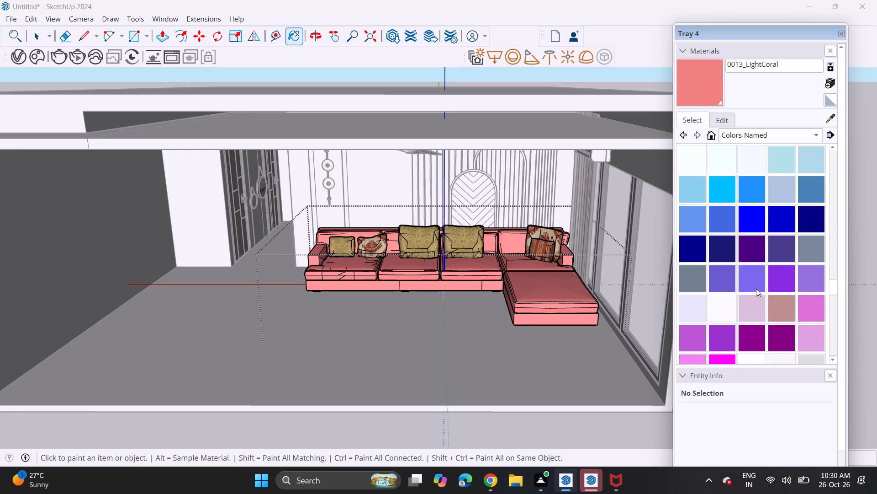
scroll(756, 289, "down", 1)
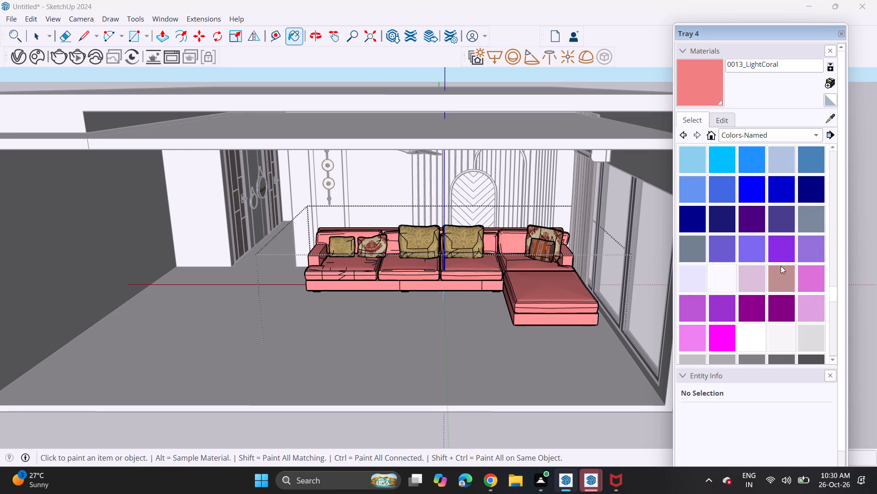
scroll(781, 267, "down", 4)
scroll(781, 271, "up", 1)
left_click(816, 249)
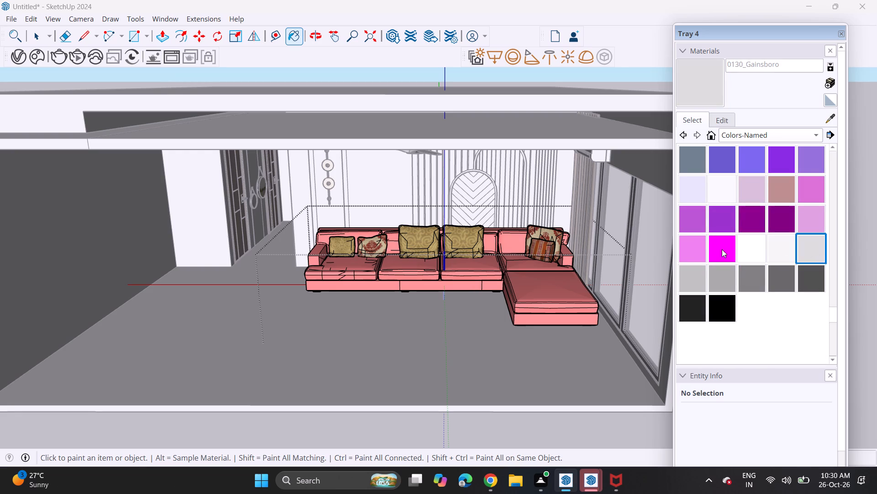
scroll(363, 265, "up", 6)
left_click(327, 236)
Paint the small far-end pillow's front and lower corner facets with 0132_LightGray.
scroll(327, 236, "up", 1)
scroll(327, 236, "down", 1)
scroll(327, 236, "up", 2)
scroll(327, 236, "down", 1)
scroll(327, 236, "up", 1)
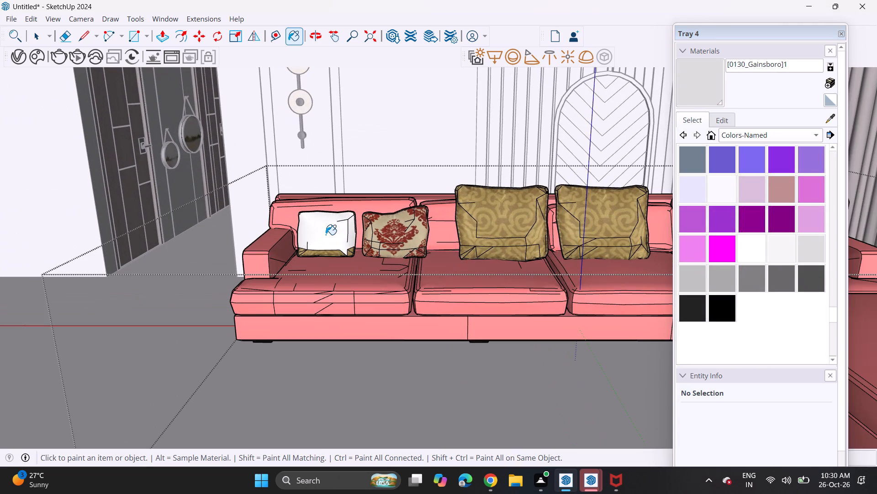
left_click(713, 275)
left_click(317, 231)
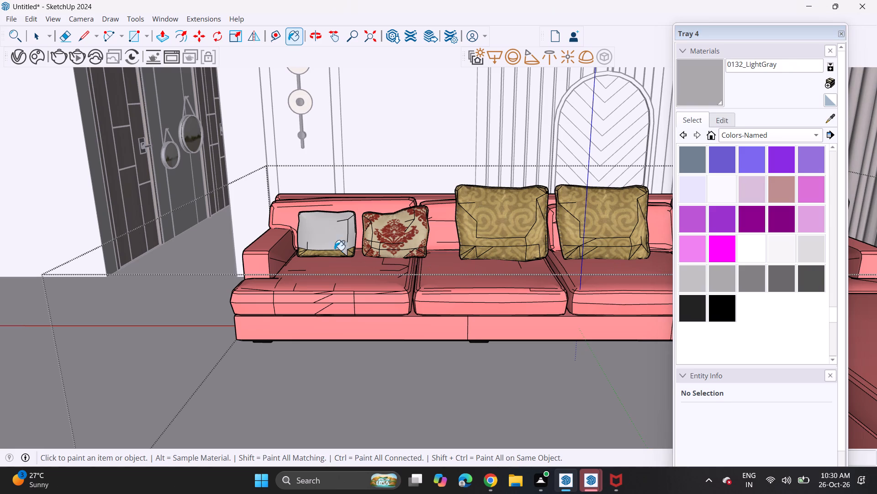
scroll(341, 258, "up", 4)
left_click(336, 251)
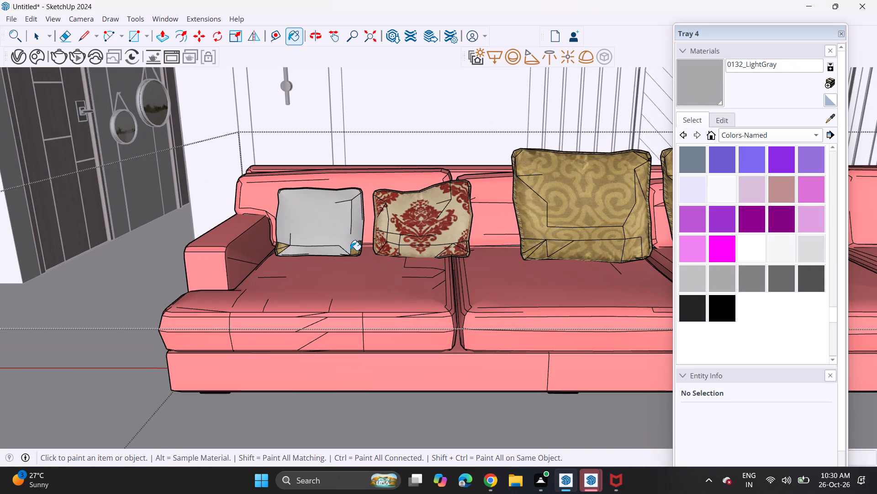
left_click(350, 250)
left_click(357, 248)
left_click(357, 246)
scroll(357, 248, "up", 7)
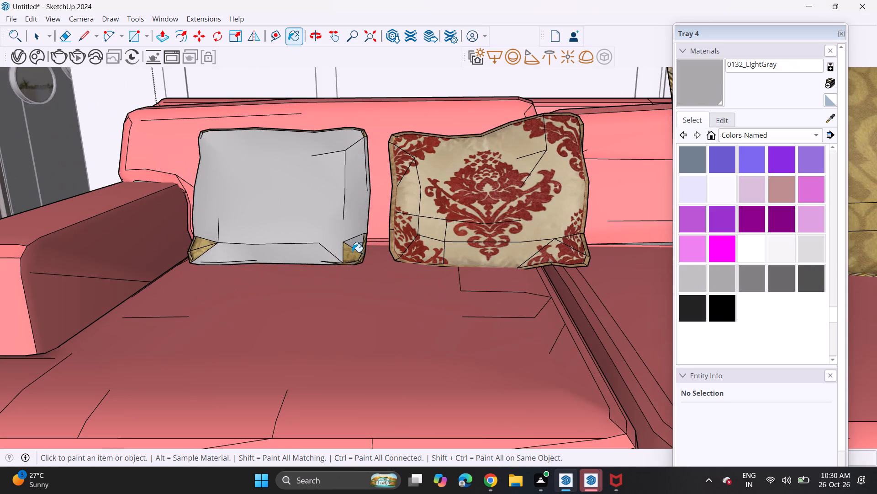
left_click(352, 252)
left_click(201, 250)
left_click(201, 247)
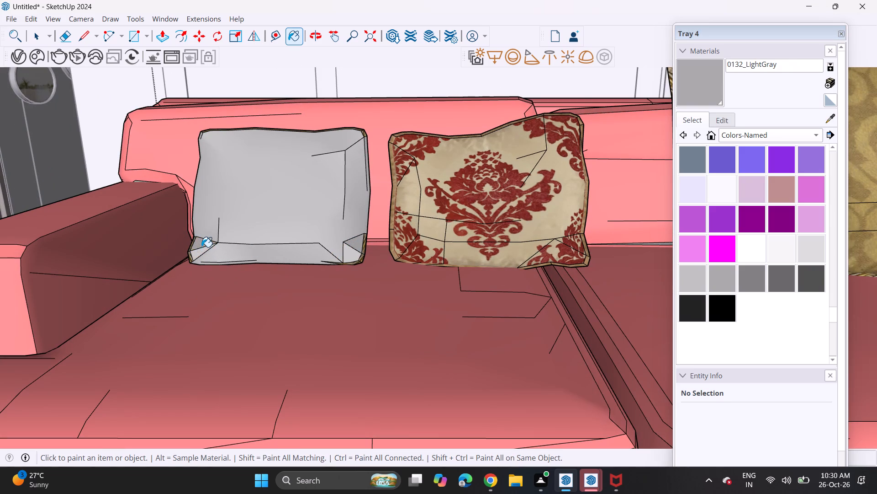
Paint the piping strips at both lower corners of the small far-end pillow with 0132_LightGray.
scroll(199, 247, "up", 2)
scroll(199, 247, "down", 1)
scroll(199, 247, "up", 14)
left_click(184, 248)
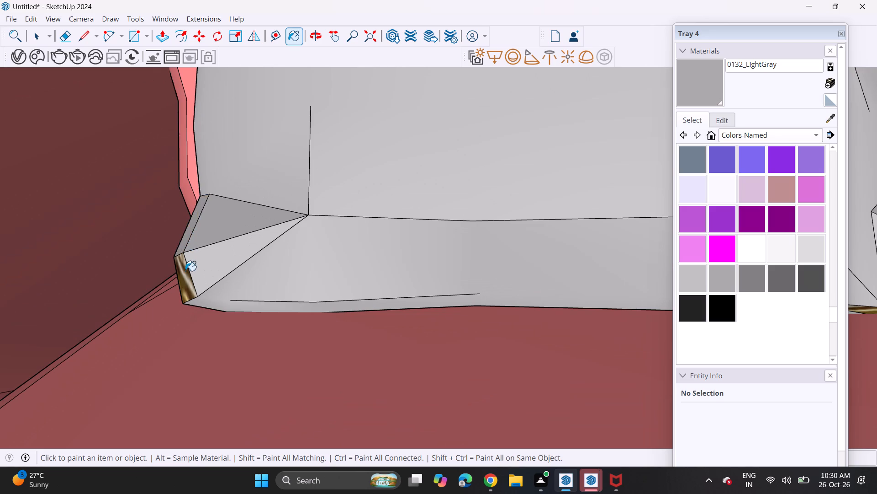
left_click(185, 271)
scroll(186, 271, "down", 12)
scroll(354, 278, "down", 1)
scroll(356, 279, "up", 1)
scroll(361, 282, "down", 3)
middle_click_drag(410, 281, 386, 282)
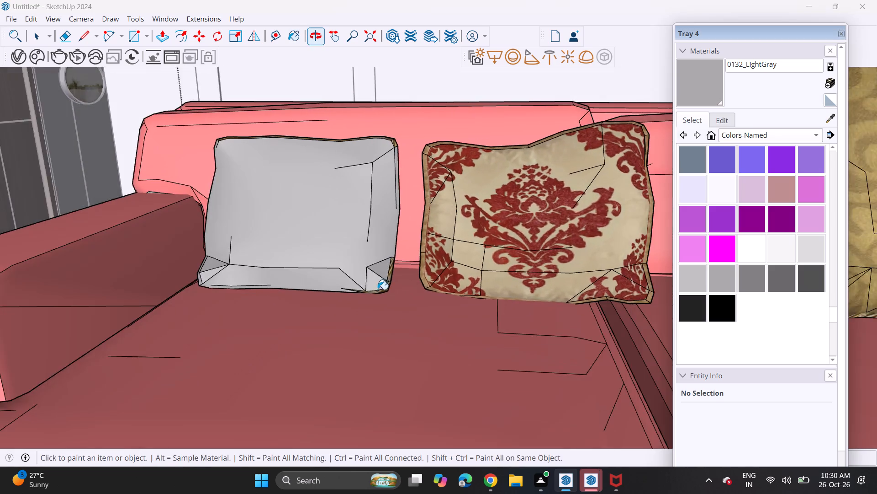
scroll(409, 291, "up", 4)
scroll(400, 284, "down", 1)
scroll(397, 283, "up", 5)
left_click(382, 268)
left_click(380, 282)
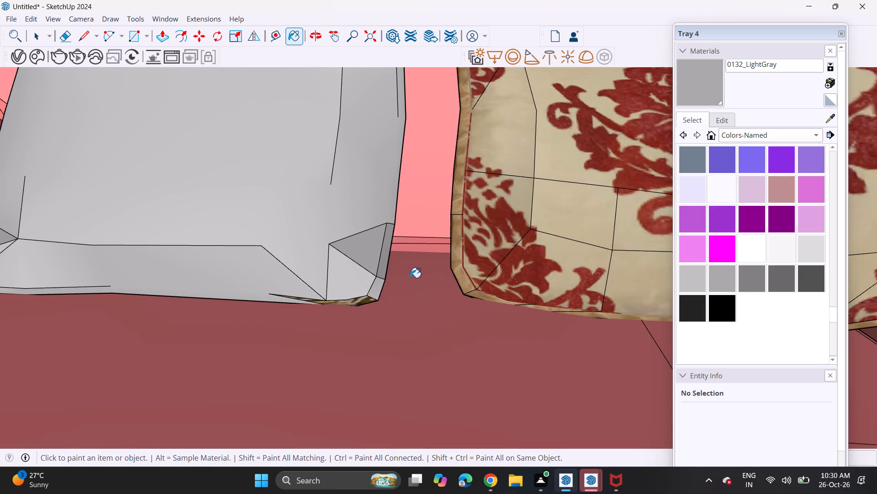
Paint the small far-end pillow's front, bottom edge and lower corner away from the armrest with Resin Turquoise from 3d Printing.
left_click(745, 129)
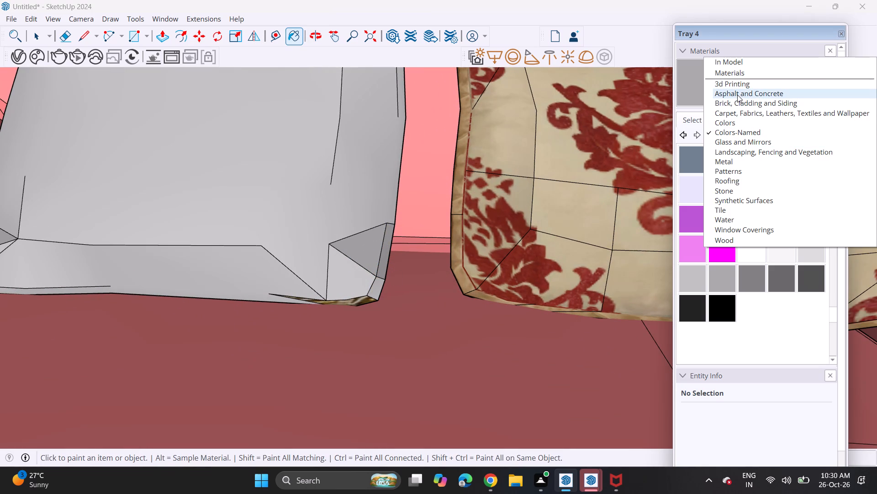
left_click(737, 95)
left_click(746, 136)
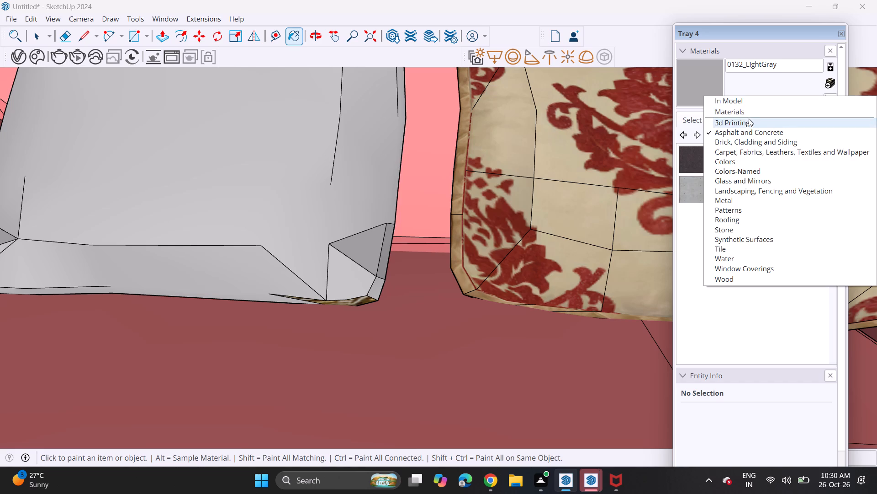
left_click(749, 118)
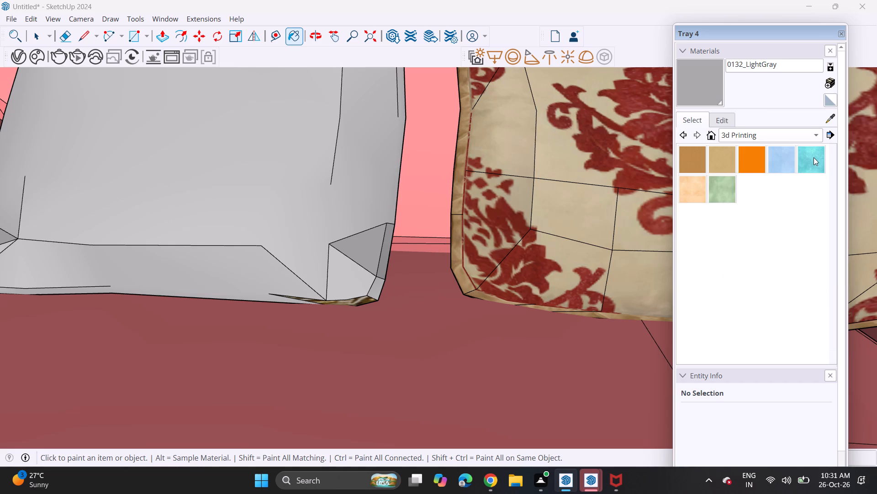
left_click(814, 156)
left_click(227, 229)
left_click(229, 265)
left_click(339, 266)
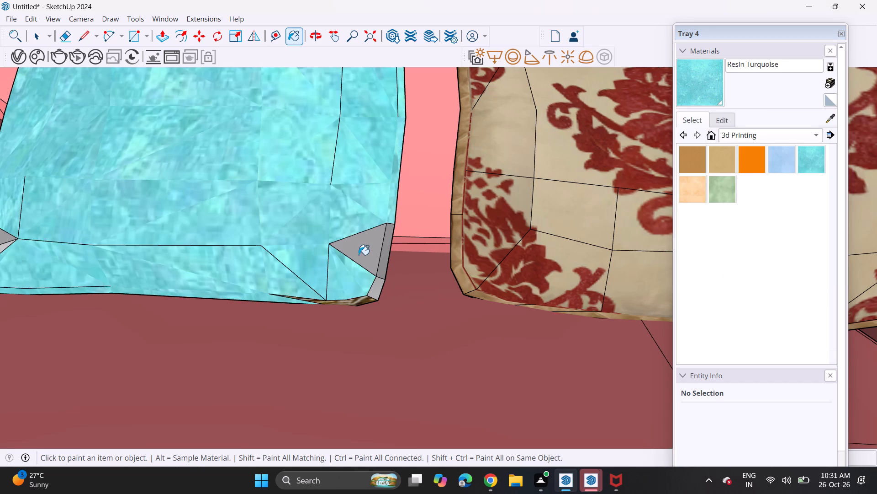
left_click(359, 255)
left_click_drag(384, 263, 384, 272)
left_click(378, 282)
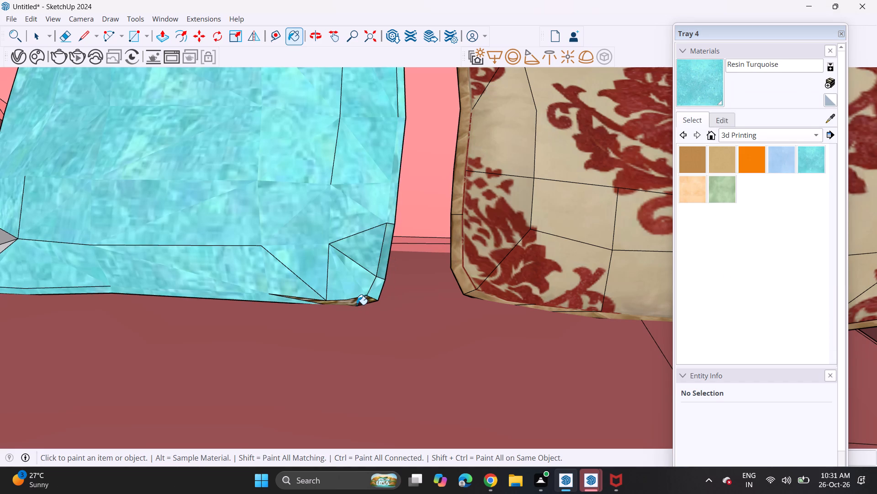
left_click(357, 303)
Paint the facets and edge strips of the small pillow's lower corner beside the armrest with Resin Turquoise.
scroll(348, 293, "down", 11)
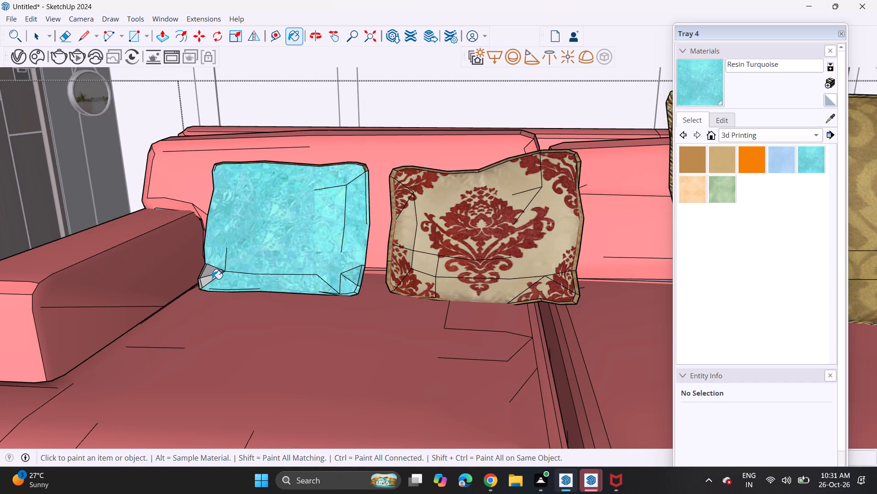
left_click(206, 272)
left_click(206, 279)
scroll(206, 279, "up", 7)
scroll(199, 279, "down", 1)
scroll(199, 279, "up", 2)
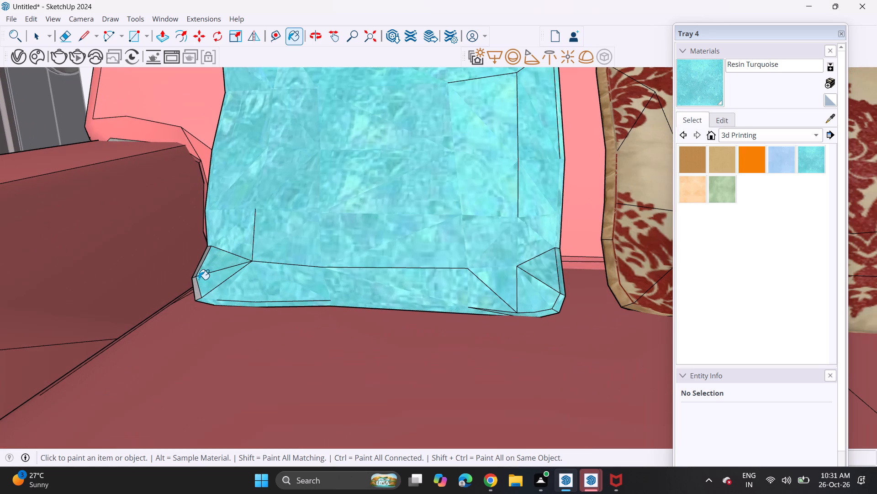
left_click(198, 288)
scroll(197, 273, "up", 4)
scroll(197, 273, "down", 2)
scroll(197, 273, "up", 8)
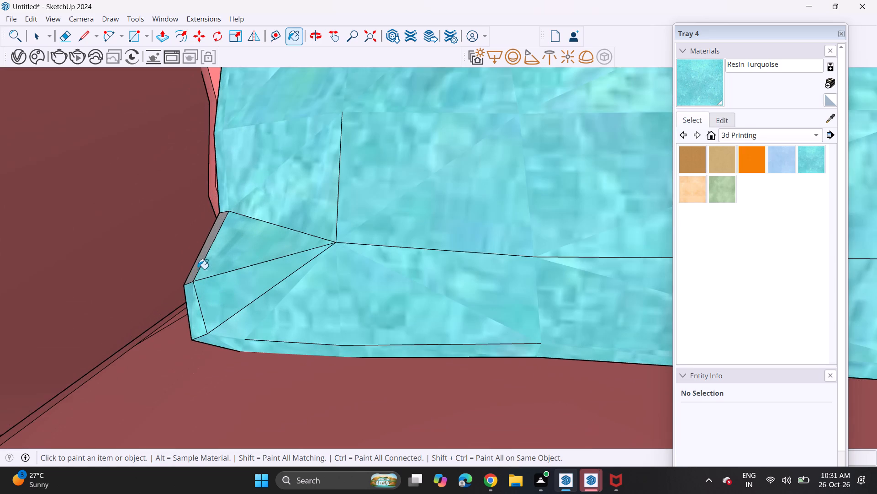
left_click(199, 263)
Paint the small pillow's upper corner facet and top piping with Resin Turquoise.
scroll(199, 263, "down", 2)
scroll(202, 268, "up", 1)
scroll(202, 269, "down", 9)
scroll(241, 284, "up", 1)
scroll(243, 284, "down", 8)
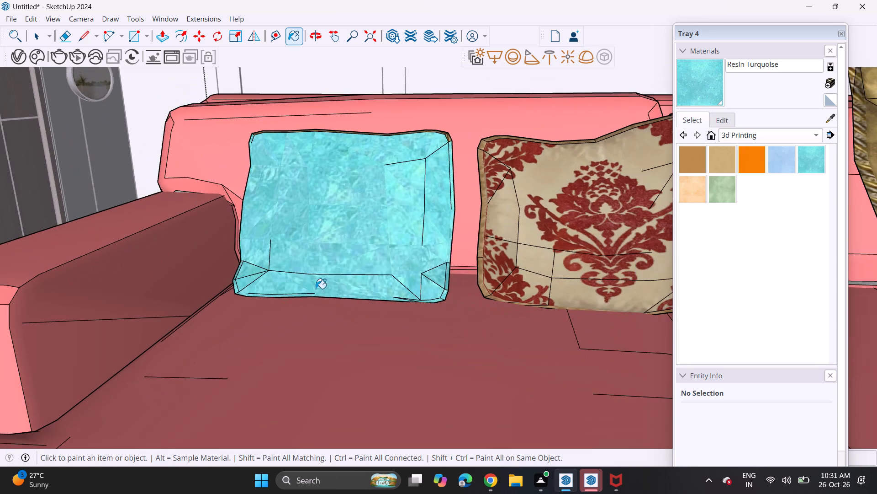
scroll(446, 151, "up", 11)
left_click(458, 128)
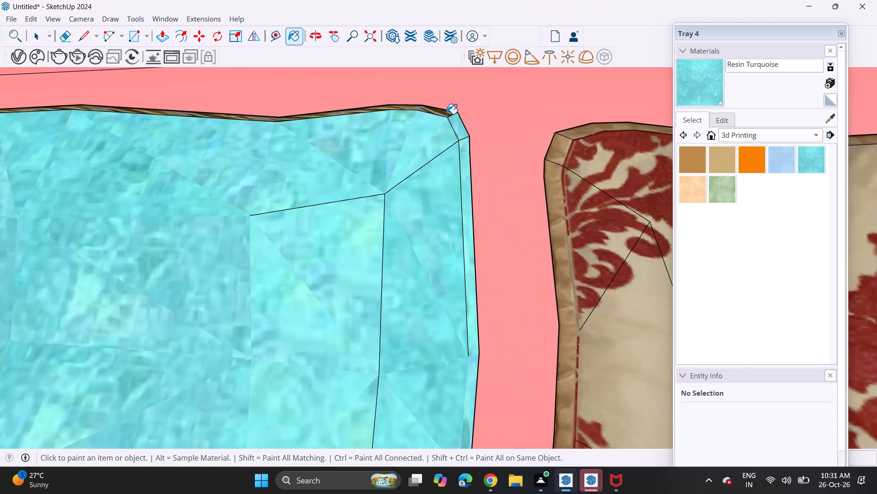
left_click(447, 114)
scroll(443, 116, "down", 16)
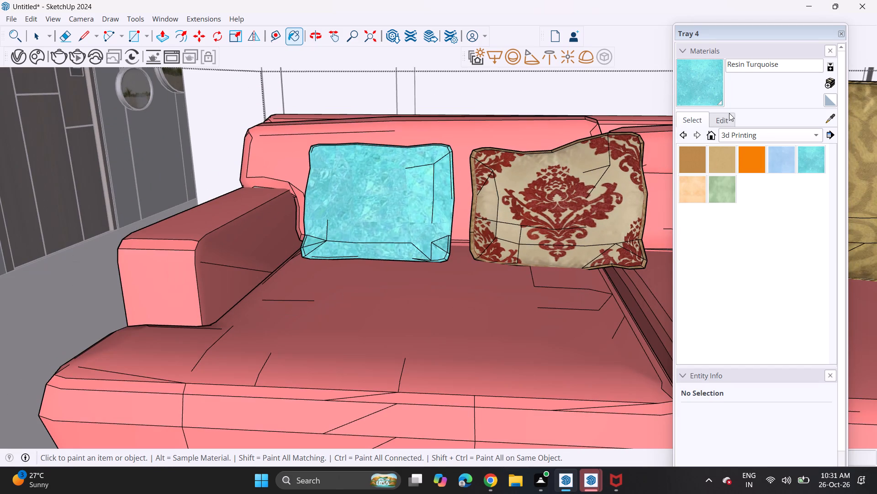
Recolour the Resin Turquoise material to a pale lavender grey.
left_click(724, 117)
left_click(706, 197)
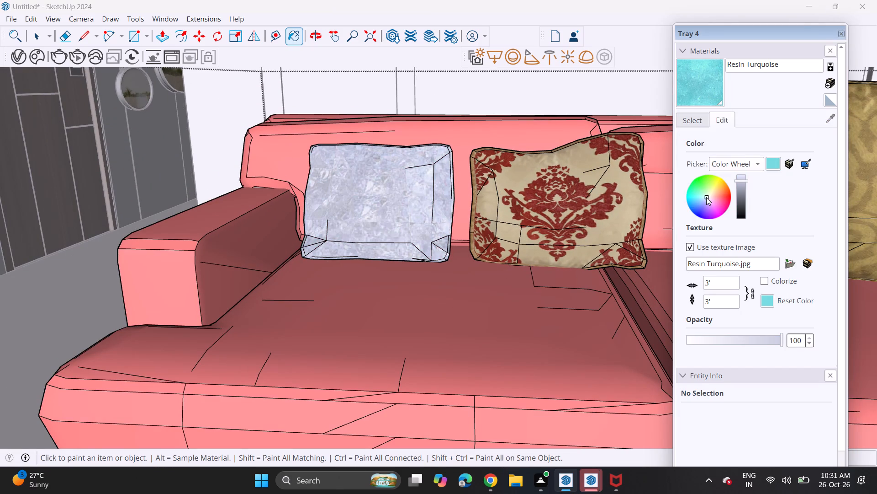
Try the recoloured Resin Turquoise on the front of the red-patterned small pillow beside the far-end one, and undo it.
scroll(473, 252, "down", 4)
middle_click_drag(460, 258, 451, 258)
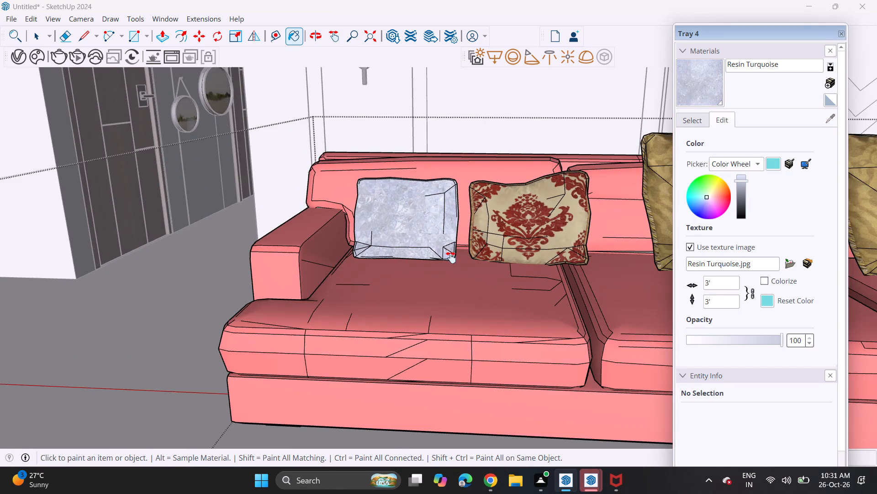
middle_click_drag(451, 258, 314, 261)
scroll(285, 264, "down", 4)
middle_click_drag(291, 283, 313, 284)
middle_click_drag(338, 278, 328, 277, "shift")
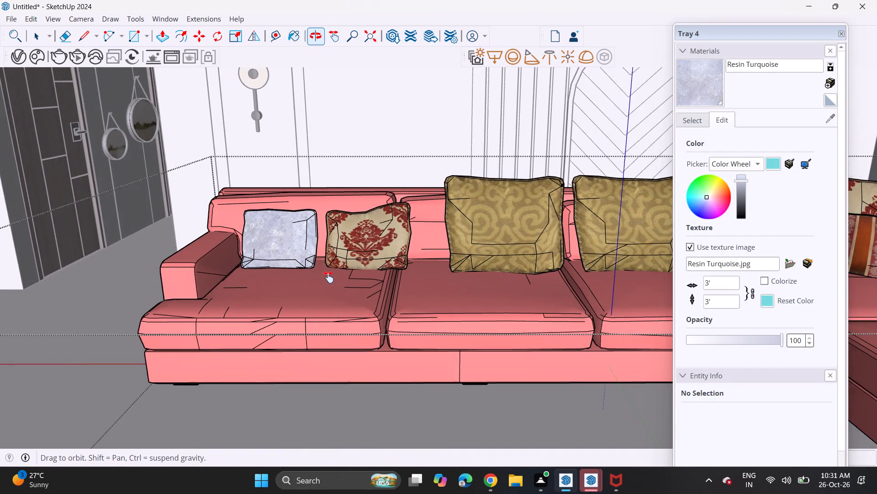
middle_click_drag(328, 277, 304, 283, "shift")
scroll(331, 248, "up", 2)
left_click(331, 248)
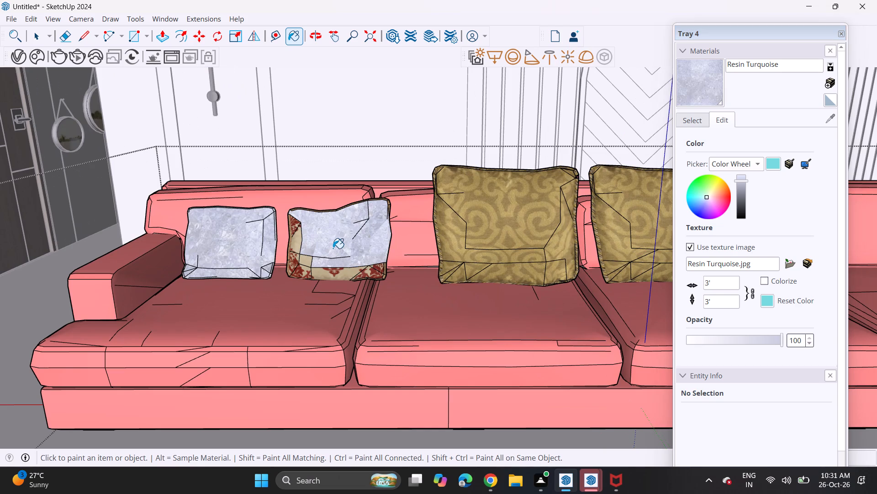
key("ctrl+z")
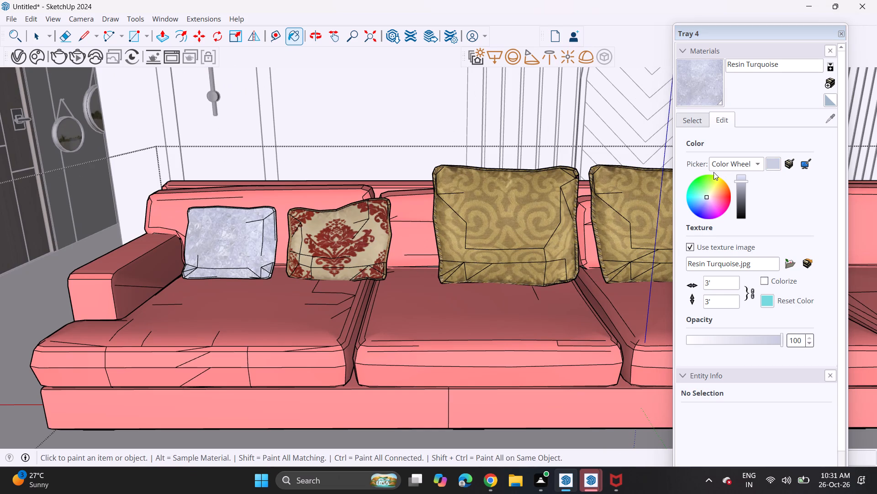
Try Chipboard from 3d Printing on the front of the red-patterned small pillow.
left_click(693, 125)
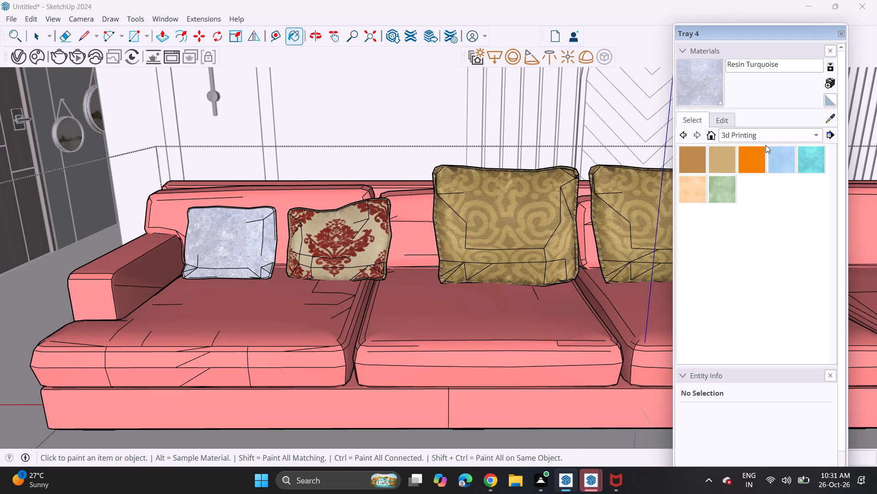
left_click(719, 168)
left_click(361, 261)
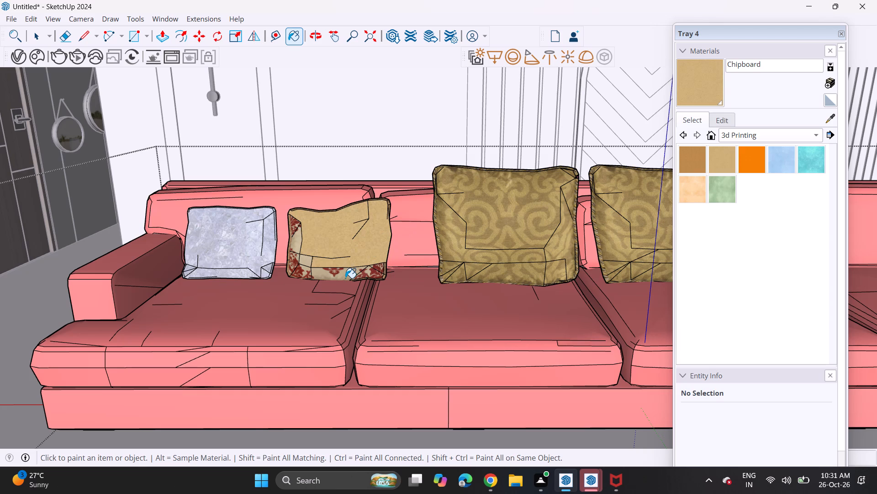
Paint the second small pillow's front, bottom edge, lower corners and armrest-side facets with Wax 02 from 3d Printing.
left_click(725, 190)
left_click(328, 244)
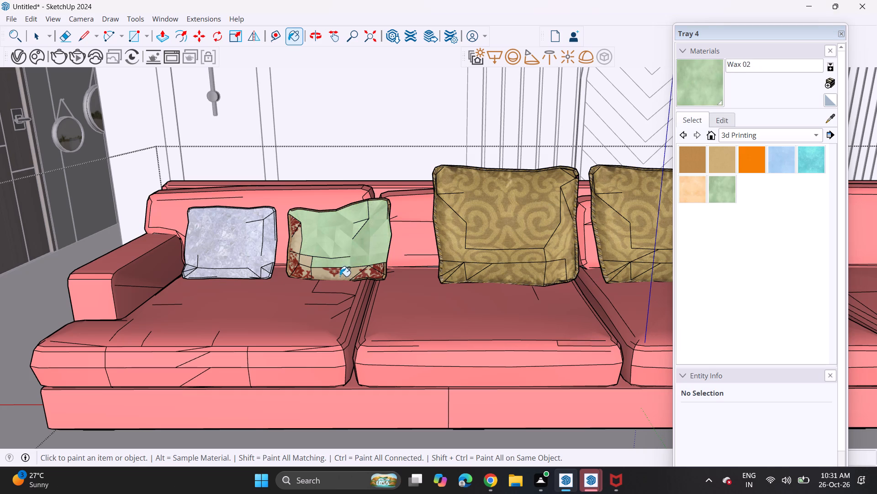
left_click(340, 276)
left_click(359, 278)
left_click(365, 273)
double_click(378, 266)
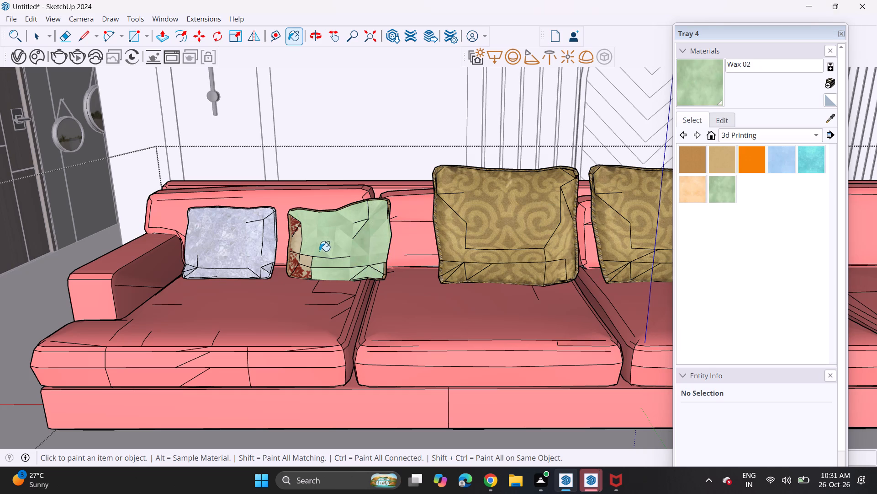
left_click(298, 268)
left_click(305, 263)
left_click(294, 258)
left_click(295, 245)
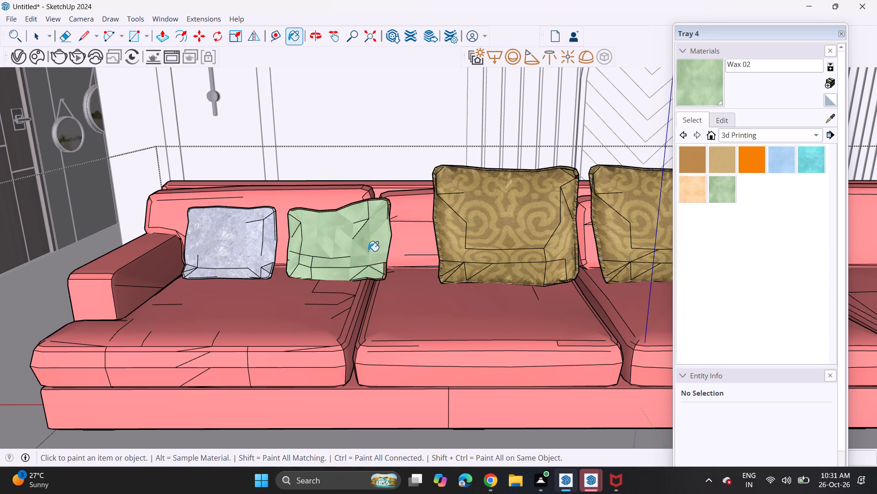
Paint the edge strips at the second small pillow's lower corner away from the armrest with Wax 02.
left_click(387, 269)
left_click(386, 274)
left_click(385, 270)
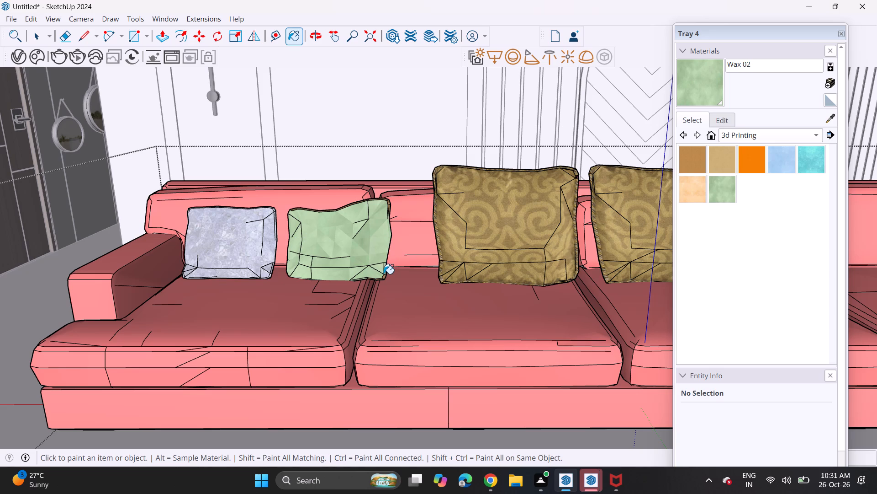
scroll(383, 274, "up", 5)
scroll(383, 274, "down", 1)
scroll(383, 274, "up", 1)
left_click(385, 279)
scroll(382, 281, "up", 5)
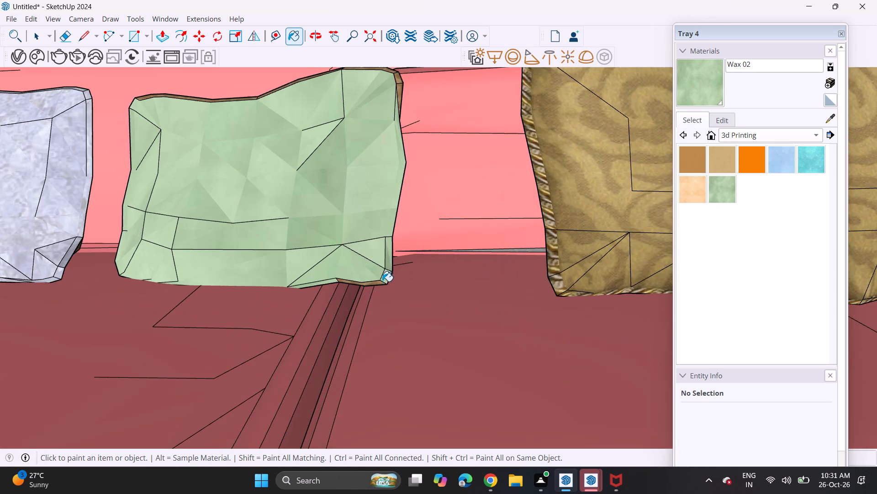
left_click(374, 284)
Examine the green pillow's lower corner and the whole sofa within the room.
scroll(373, 284, "down", 4)
scroll(373, 284, "up", 2)
scroll(373, 284, "down", 5)
scroll(376, 288, "up", 1)
scroll(377, 289, "down", 3)
scroll(378, 293, "up", 2)
scroll(378, 293, "down", 6)
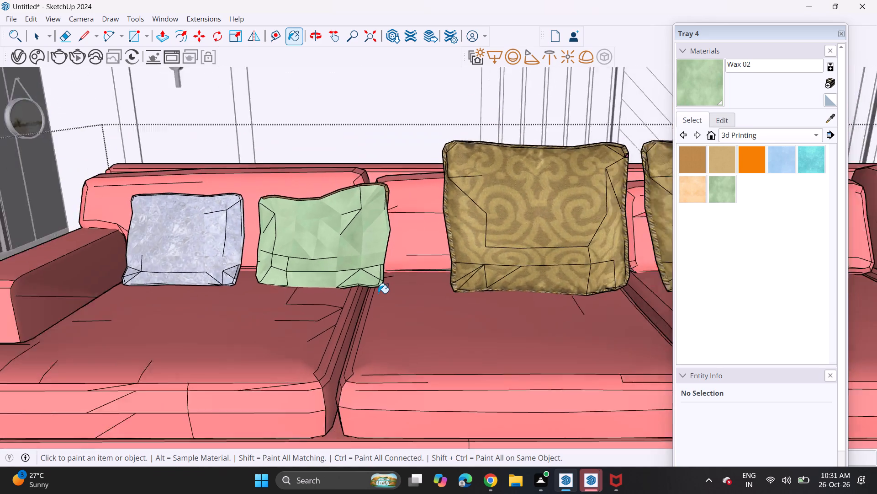
scroll(378, 293, "up", 1)
scroll(378, 293, "down", 16)
scroll(375, 302, "up", 1)
scroll(375, 302, "down", 3)
middle_click_drag(379, 319, 350, 277, "shift")
middle_click_drag(349, 276, 362, 269)
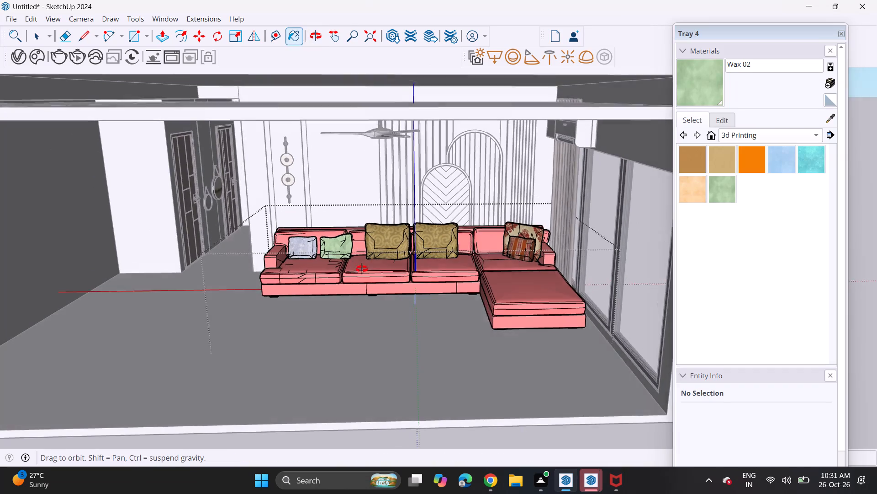
middle_click_drag(362, 269, 360, 272)
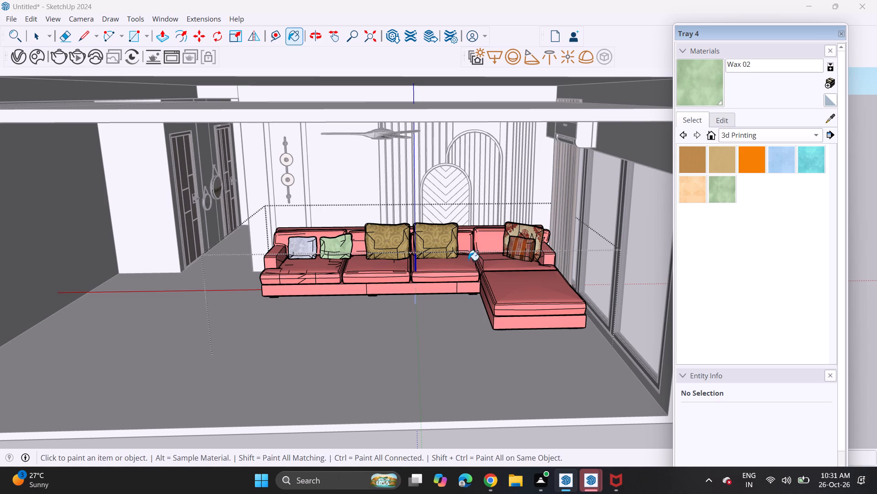
Paint the large pillow beside the green one, front, bottom edge and lower corners, with Formica Blue from Synthetic Surfaces.
left_click(753, 137)
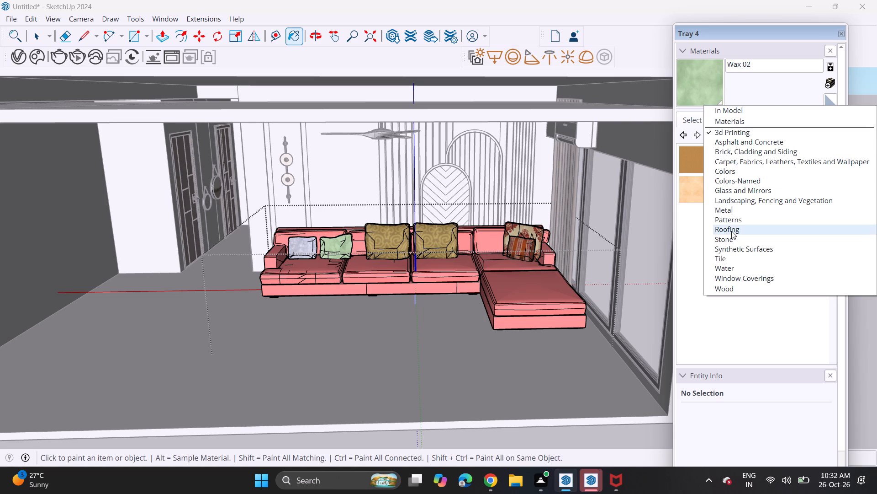
left_click(738, 250)
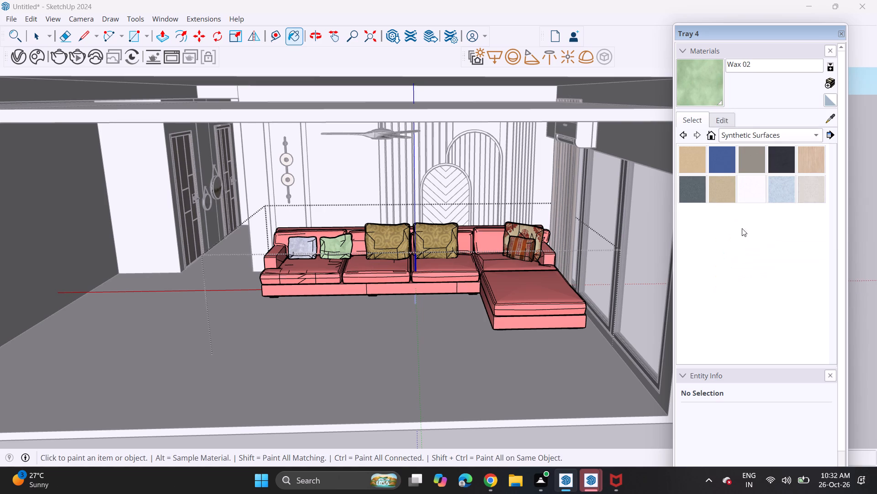
left_click(722, 161)
scroll(399, 250, "up", 5)
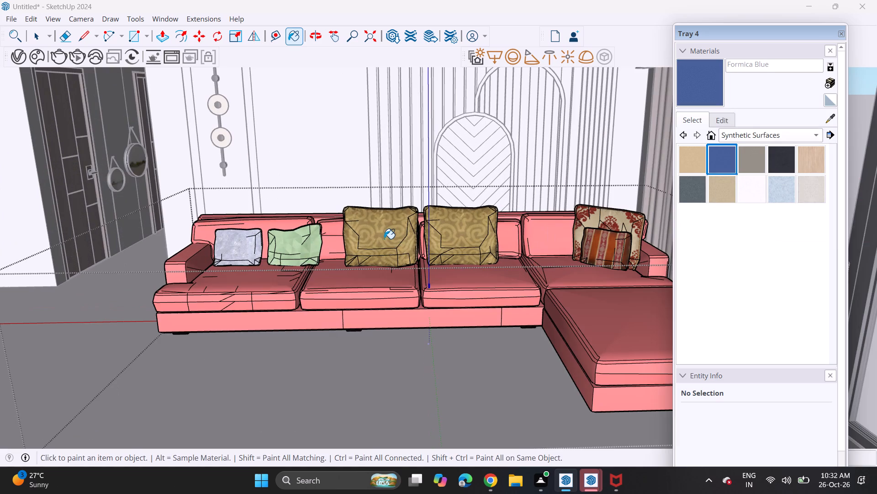
left_click(384, 239)
left_click(399, 249)
left_click(399, 261)
left_click(390, 258)
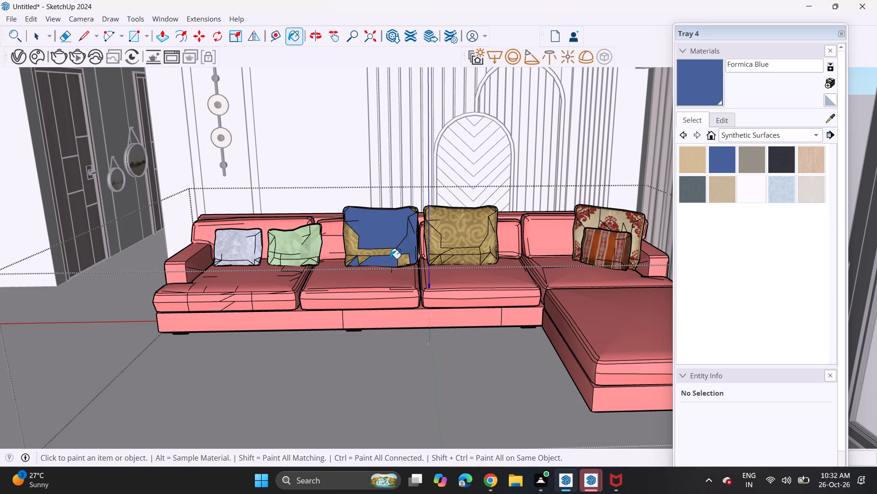
left_click(388, 256)
left_click(396, 260)
left_click(403, 259)
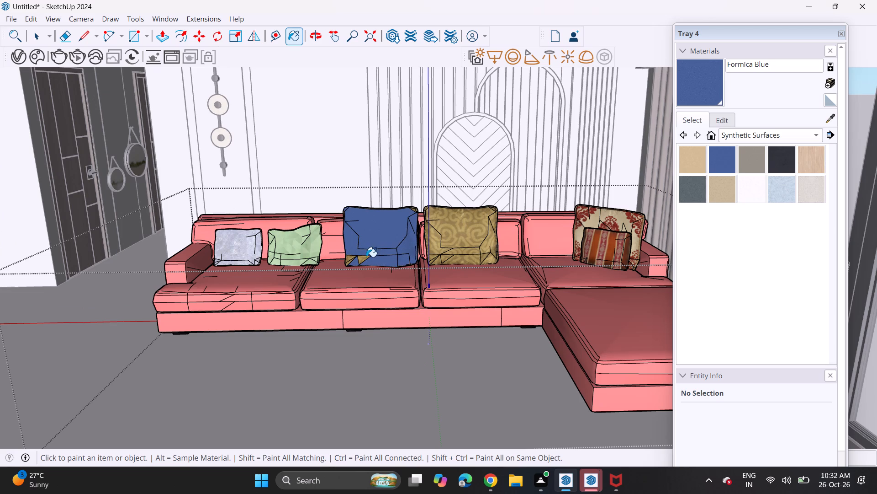
left_click(363, 258)
left_click(349, 257)
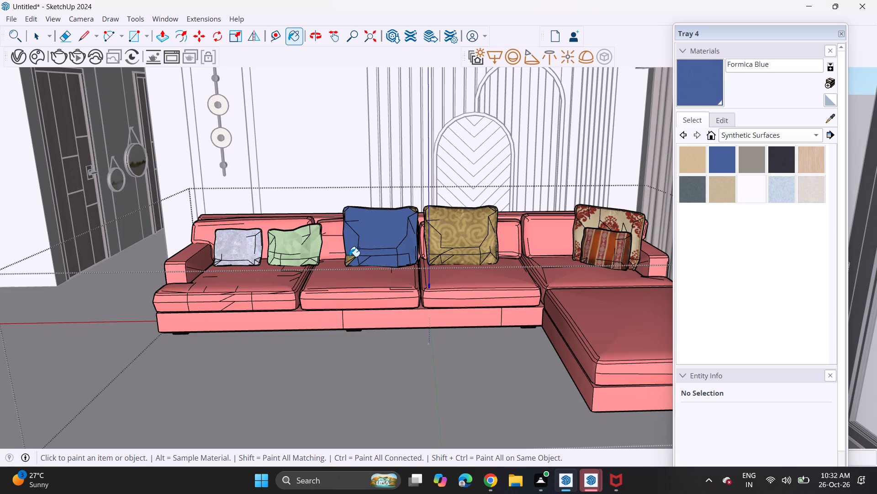
left_click(349, 261)
Paint the blue pillow's upper corner piping beside the other large pillow with Formica Blue.
scroll(401, 242, "up", 6)
left_click(426, 189)
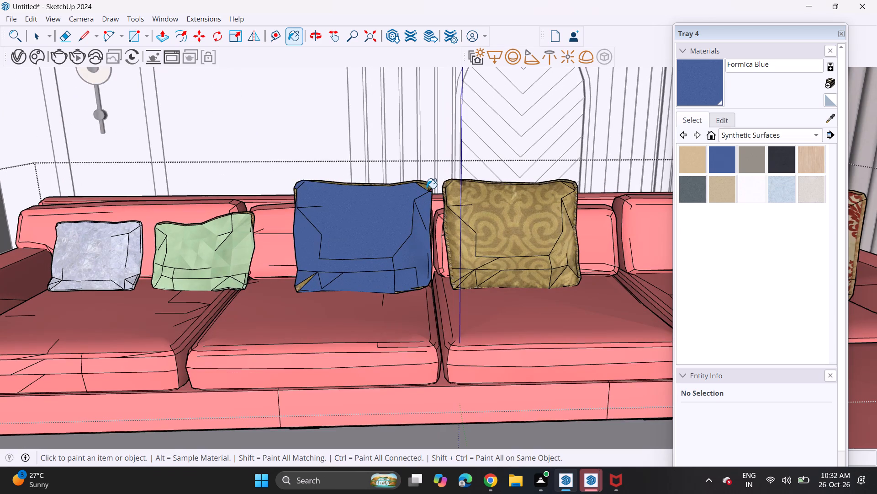
left_click(427, 187)
left_click(424, 183)
left_click(424, 187)
left_click(436, 185)
left_click(427, 188)
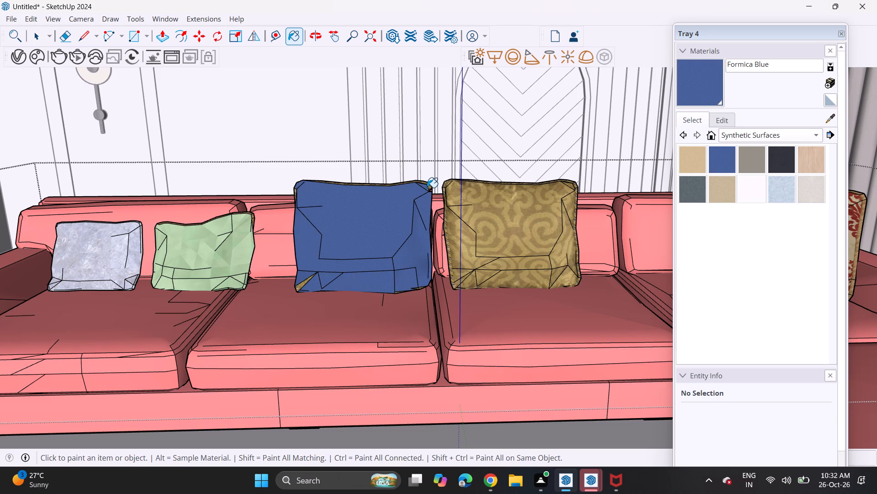
left_click(429, 190)
left_click(429, 187)
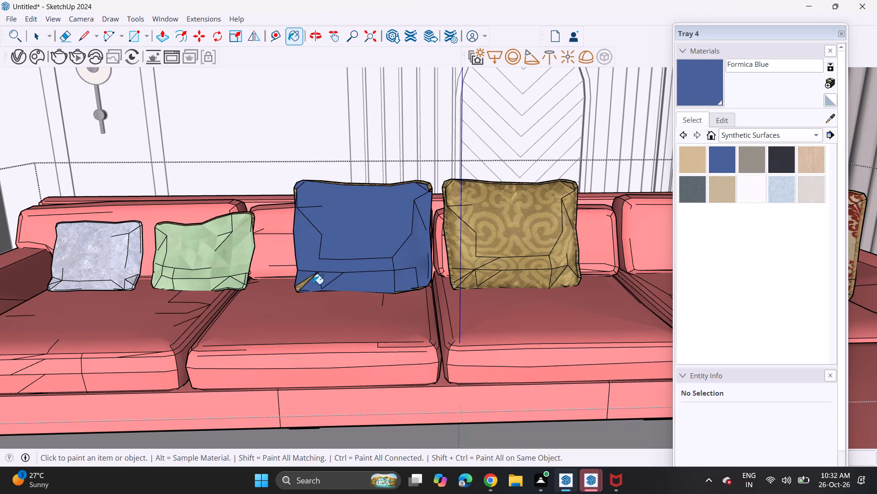
Paint the remaining sliver at the blue pillow's lower corner nearest the green pillow with Formica Blue.
left_click(309, 279)
scroll(305, 284, "up", 3)
scroll(305, 284, "down", 1)
scroll(305, 284, "up", 2)
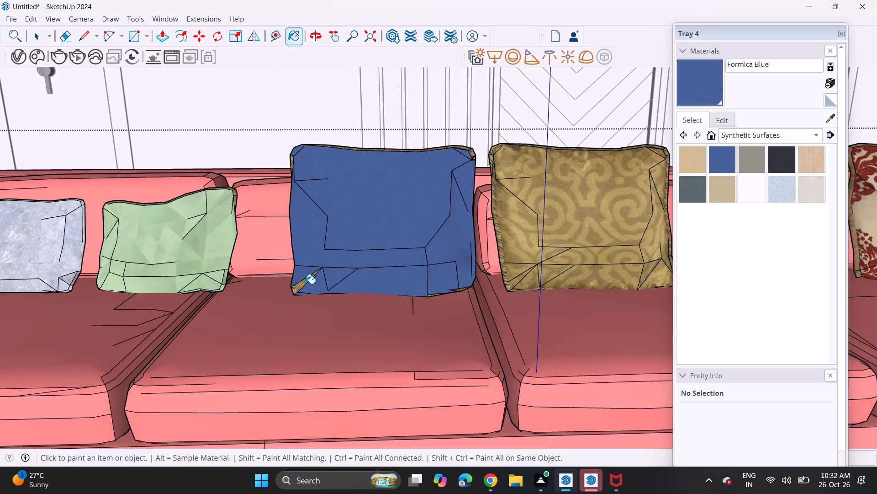
left_click(304, 283)
Paint the other large pillow's front and chaise-side facets with Suede Green from the Carpet, Fabrics, Leathers, Textiles and Wallpaper collection.
scroll(325, 292, "down", 5)
scroll(399, 284, "down", 6)
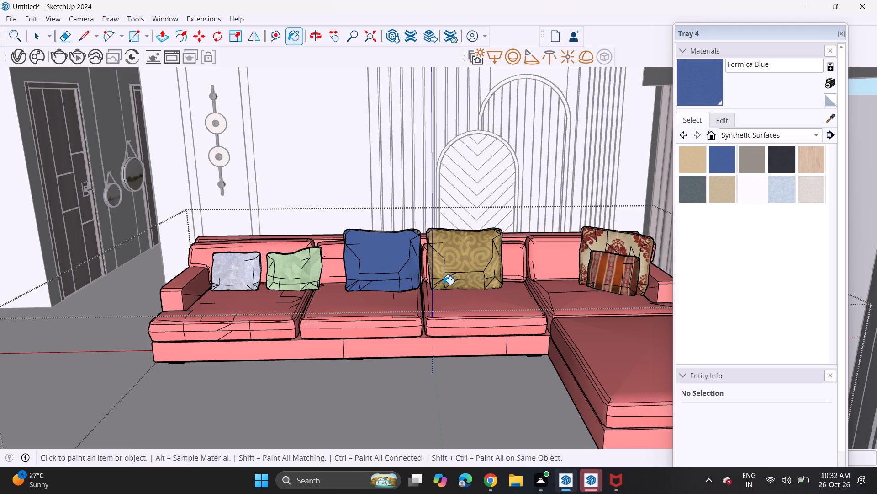
left_click(736, 133)
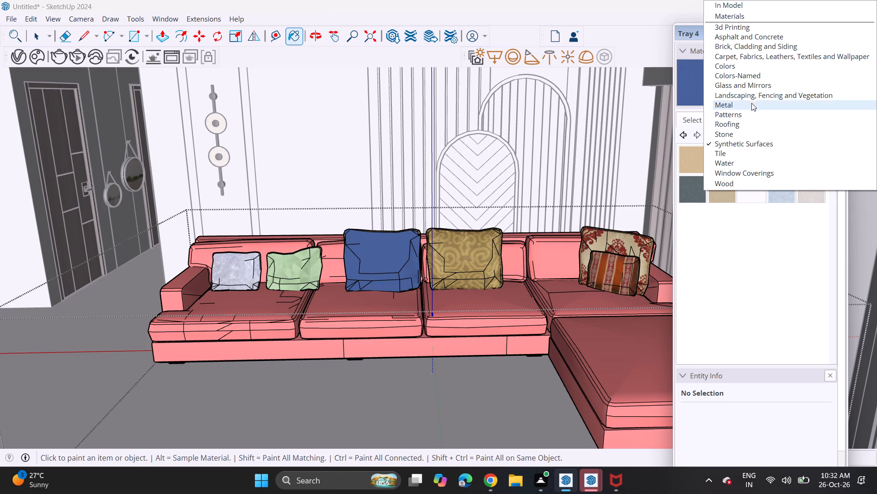
left_click(750, 110)
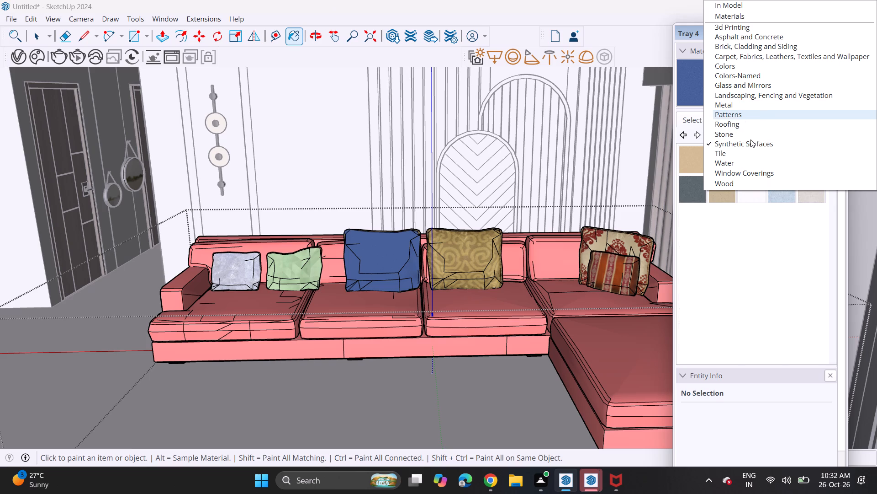
left_click(751, 137)
left_click(753, 101)
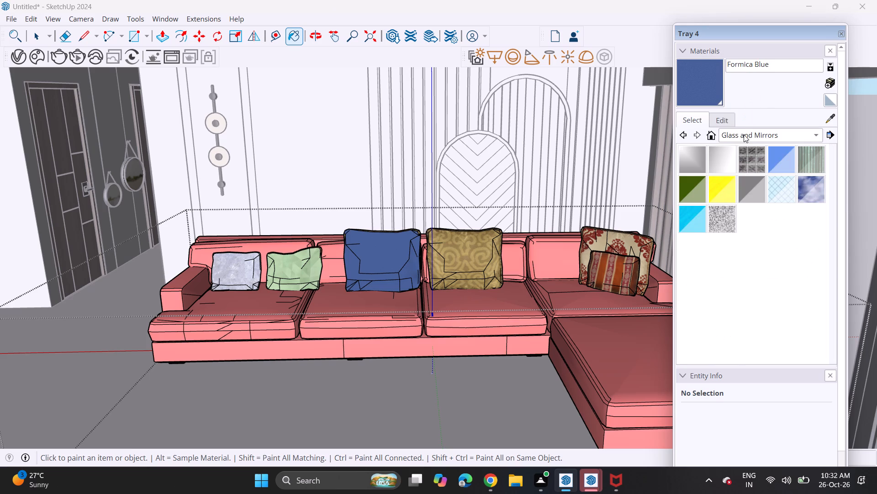
left_click(744, 134)
left_click(743, 120)
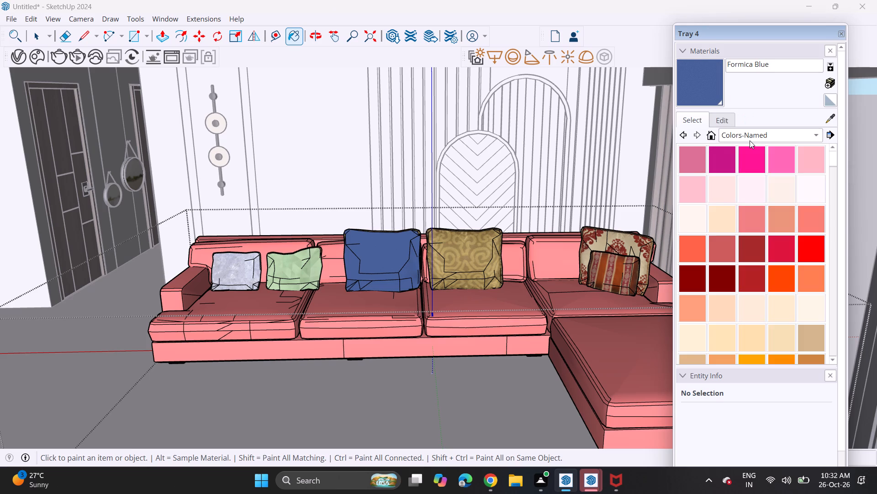
left_click(750, 138)
left_click(754, 116)
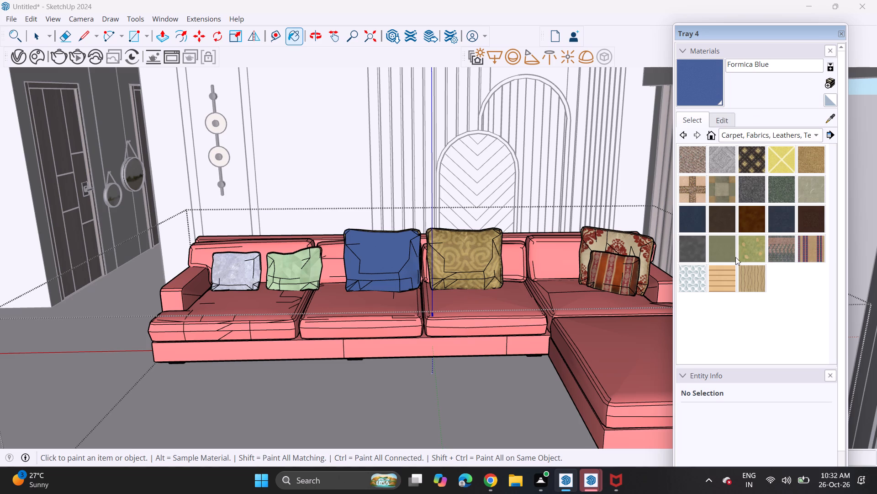
left_click(723, 246)
left_click(460, 269)
left_click(461, 277)
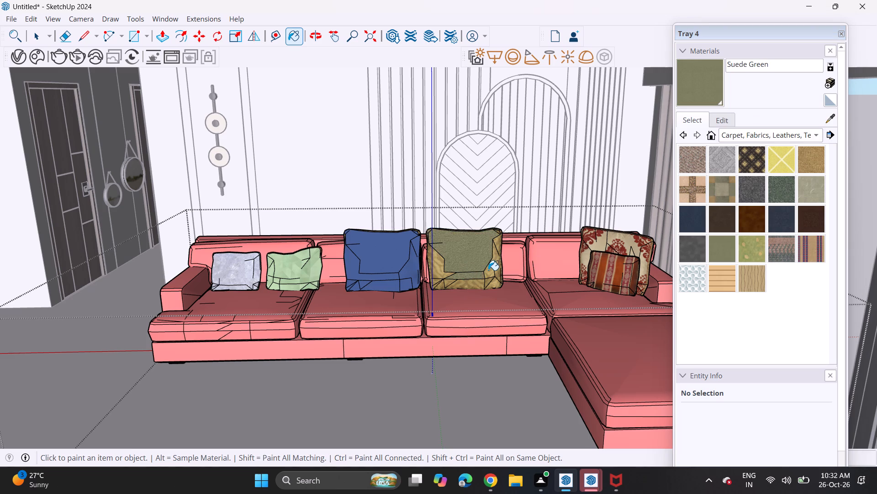
left_click(489, 270)
left_click(496, 250)
Paint the second large pillow's remaining side, bottom edge and lower corner facets, beside the blue pillow, with Suede Green.
left_click(491, 276)
left_click(492, 284)
left_click(486, 283)
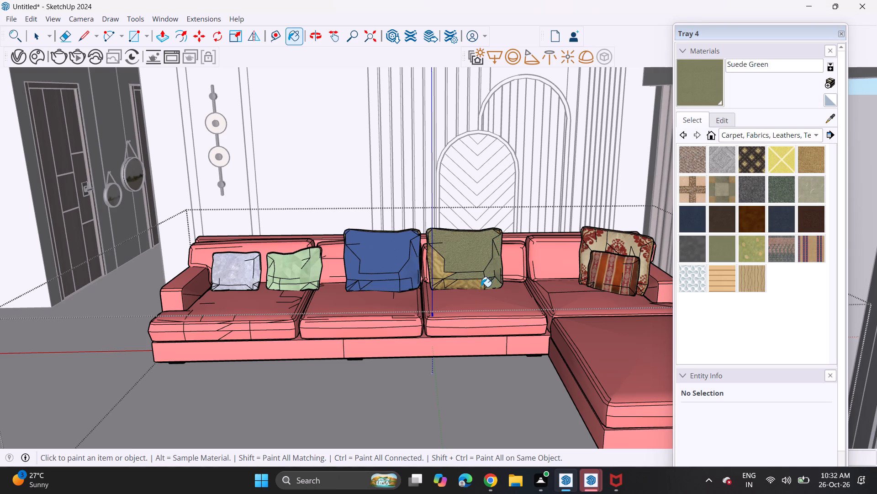
left_click(481, 287)
left_click(459, 286)
left_click(448, 286)
double_click(446, 282)
left_click(440, 283)
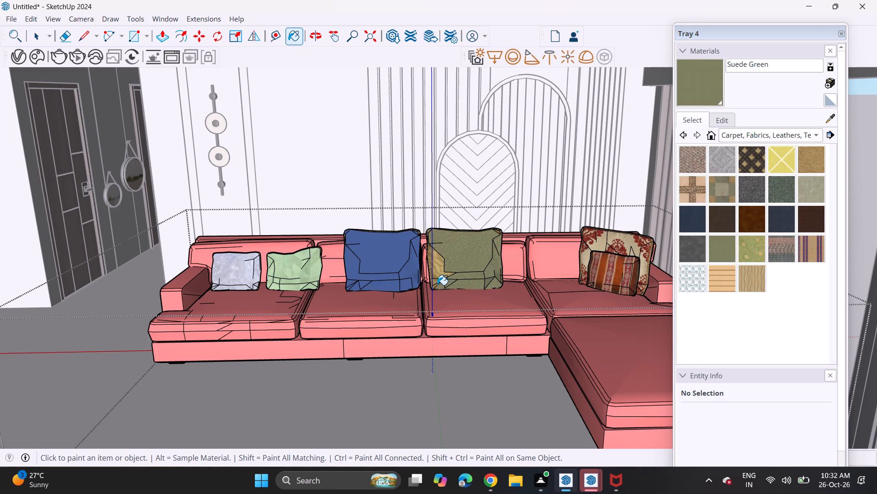
left_click(437, 285)
left_click(436, 285)
left_click(435, 282)
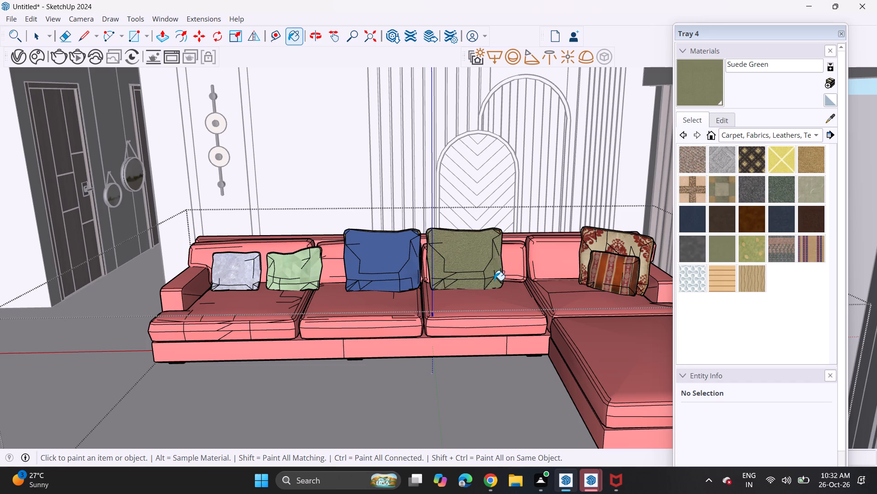
Paint the small striped pillow's front, armrest-side and bottom facets with Suede Green.
left_click(607, 270)
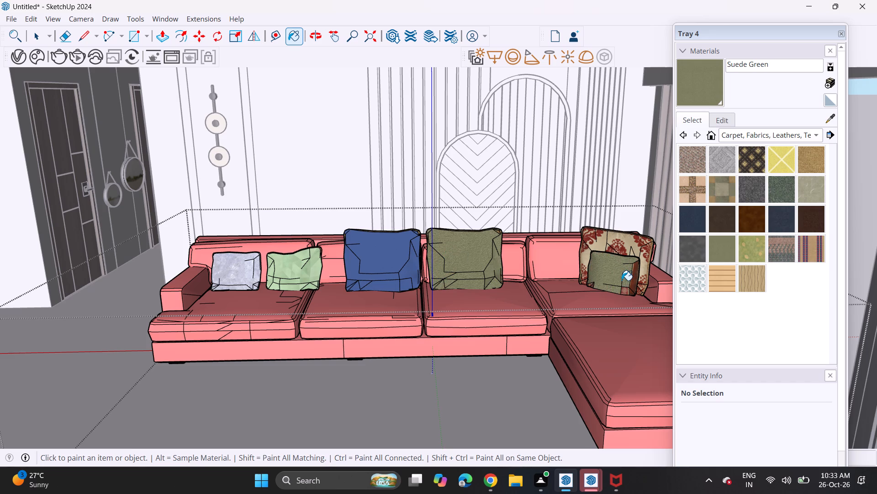
left_click(622, 280)
double_click(629, 278)
left_click(633, 279)
left_click(626, 295)
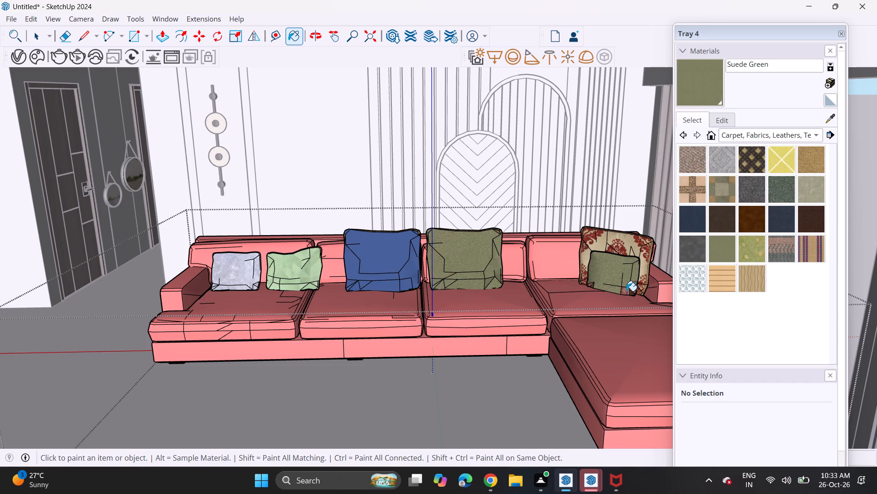
left_click(630, 290)
left_click(626, 290)
double_click(629, 290)
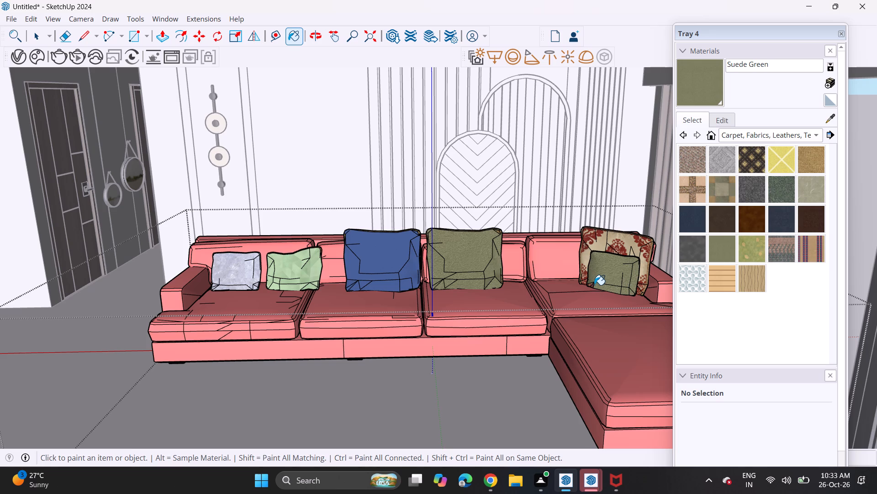
Paint the small chaise-end pillow's lower corner and side facets nearest the sofa's middle with Suede Green.
left_click(594, 285)
left_click(593, 285)
scroll(593, 285, "up", 13)
scroll(593, 286, "down", 1)
scroll(593, 286, "up", 1)
left_click(593, 286)
left_click(590, 281)
scroll(590, 281, "down", 10)
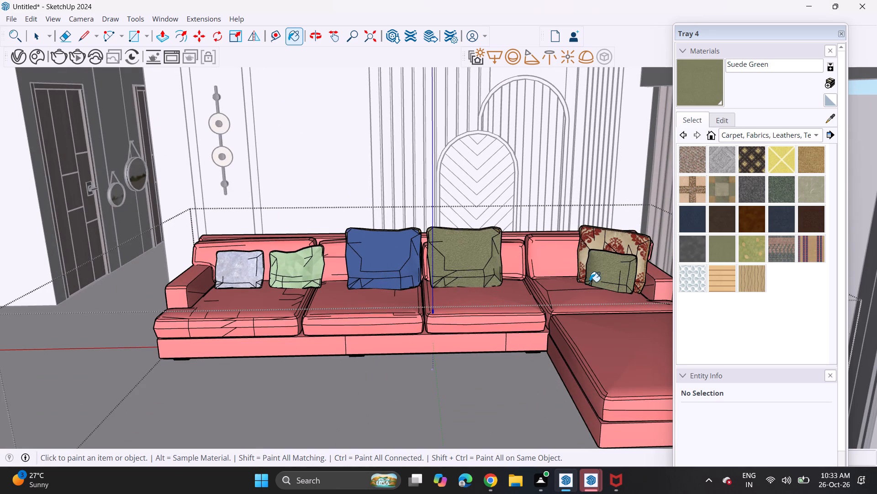
Paint the front and armrest-side facets of the floral pillow behind the small one with Carpet Berber Pattern Gray.
left_click(722, 161)
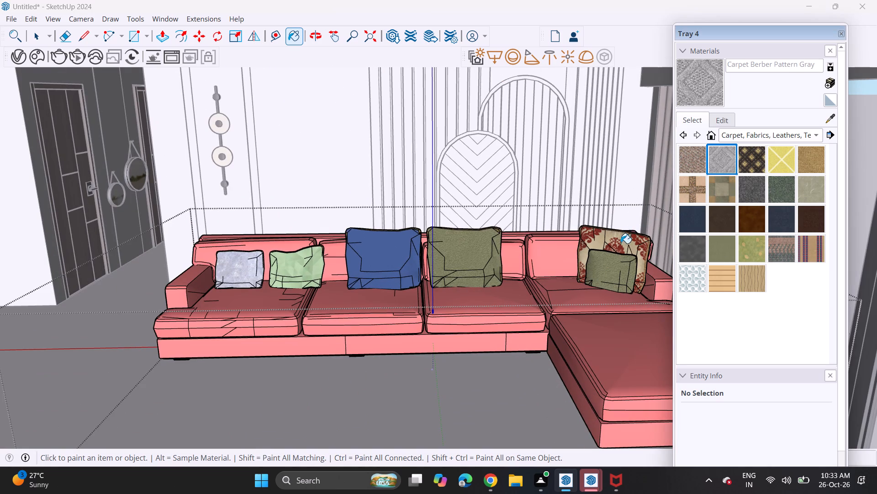
left_click(621, 243)
left_click(638, 258)
left_click_drag(640, 273, 639, 281)
left_click(638, 286)
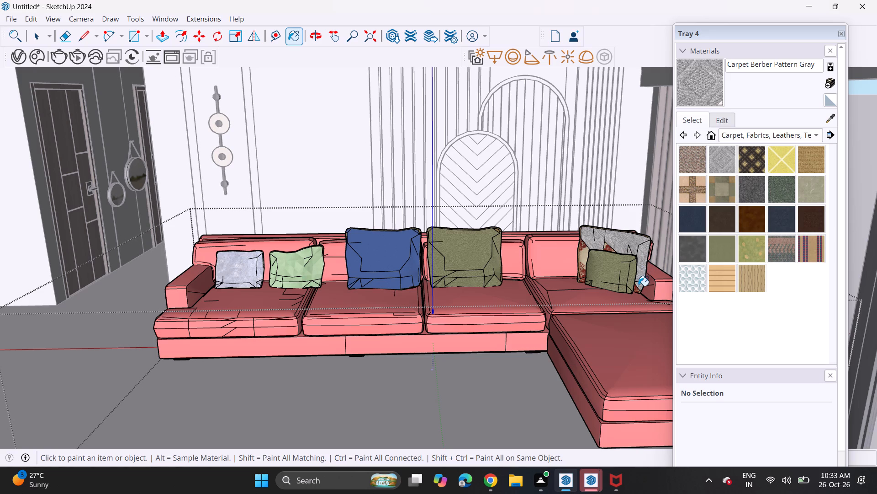
Paint the floral pillow's remaining inner-side, centre and lower corner facets with Carpet Berber Pattern Gray.
scroll(631, 272, "up", 11)
left_click(577, 227)
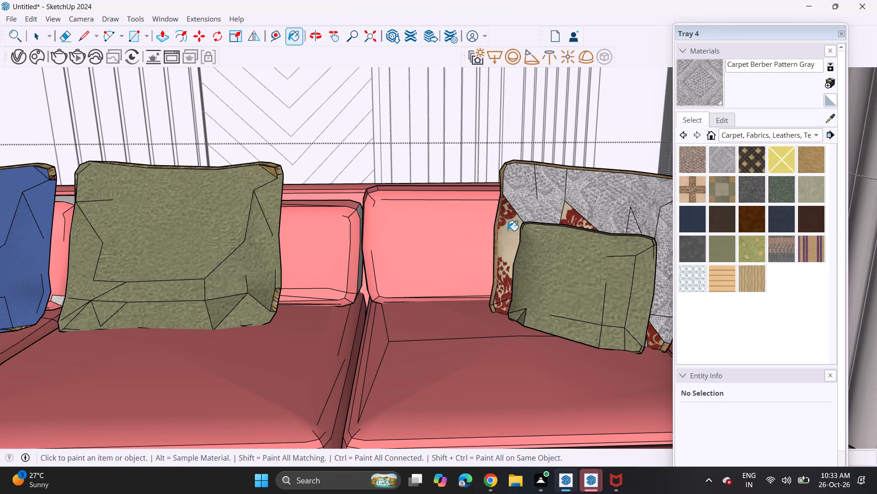
left_click(503, 233)
left_click(502, 306)
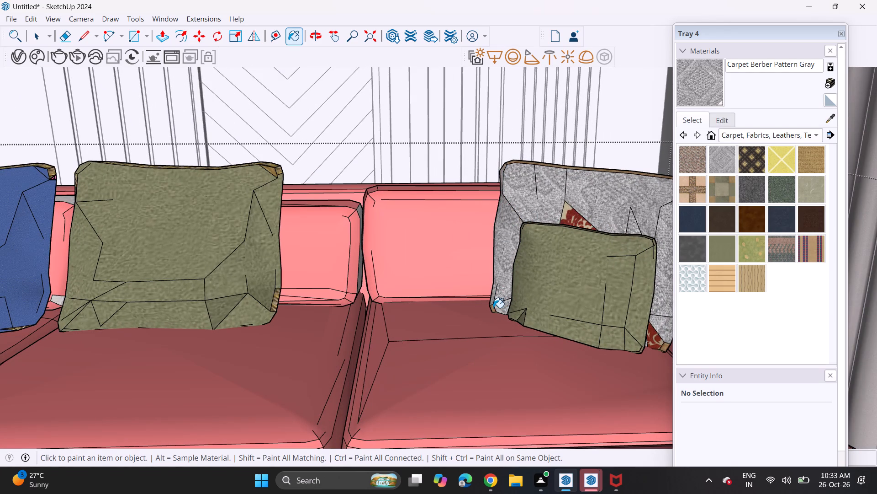
left_click(493, 308)
left_click(576, 224)
scroll(571, 226, "down", 5)
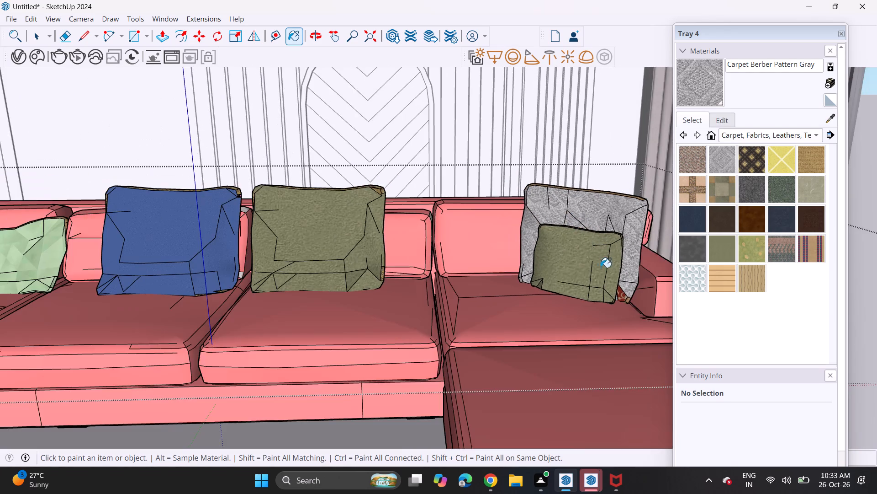
scroll(619, 278, "up", 6)
left_click(621, 304)
left_click(634, 322)
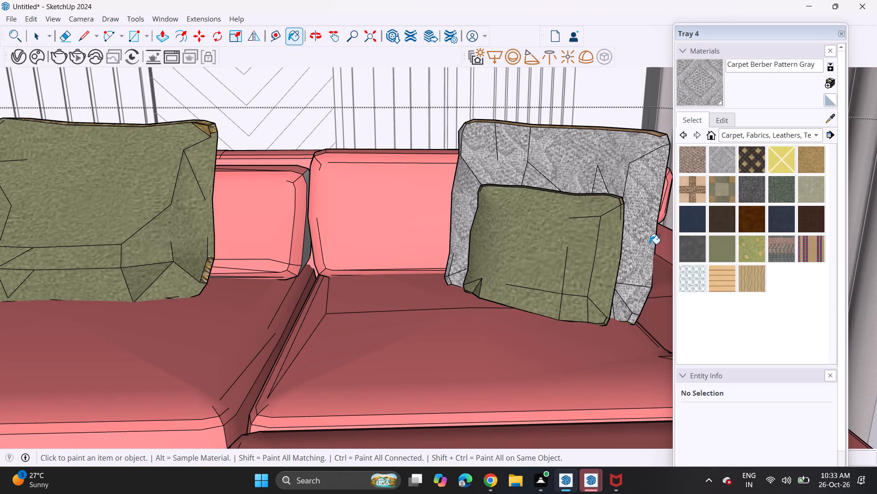
Paint the brown piping along the grey pillow's top edge with Carpet Berber Pattern Gray.
scroll(649, 204, "down", 3)
scroll(655, 150, "up", 10)
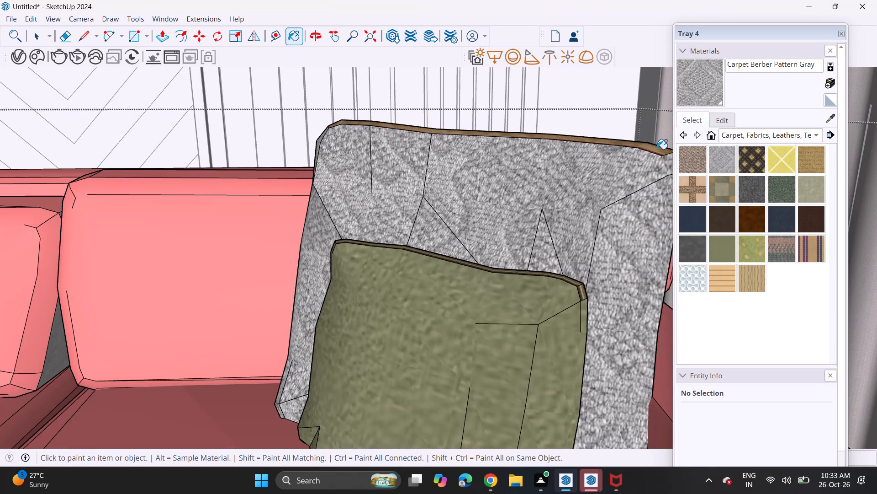
left_click(657, 149)
Finish painting and exit the sofa's nested group editing, back to the whole room model.
scroll(629, 177, "down", 1)
scroll(629, 180, "up", 3)
scroll(629, 180, "down", 13)
scroll(578, 251, "up", 1)
scroll(576, 252, "down", 11)
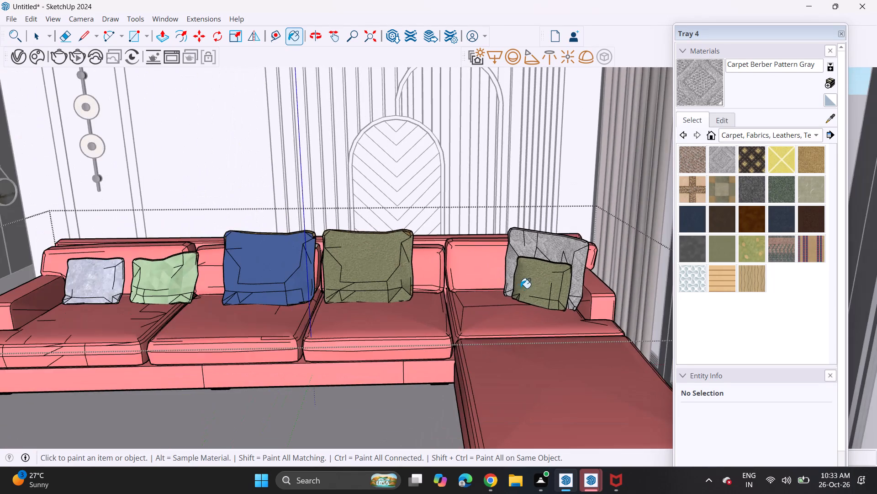
scroll(518, 288, "down", 8)
middle_click_drag(527, 315, 524, 275)
scroll(527, 311, "up", 1)
scroll(524, 275, "down", 4)
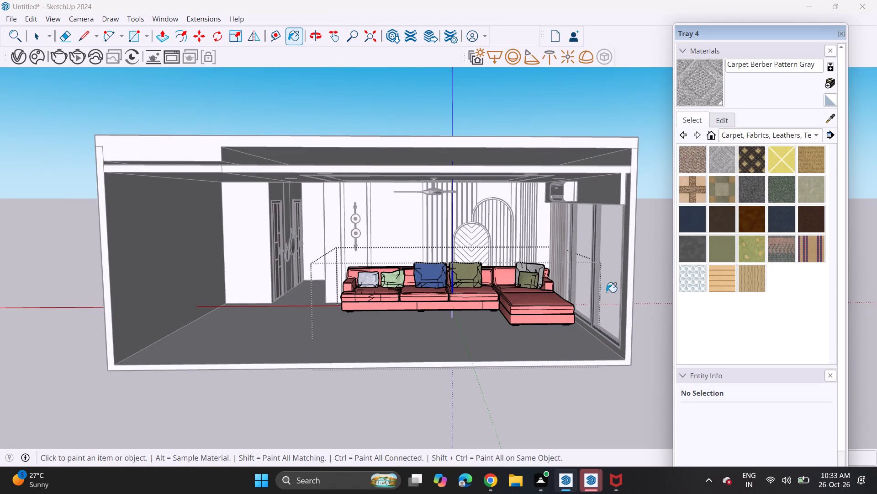
key("space")
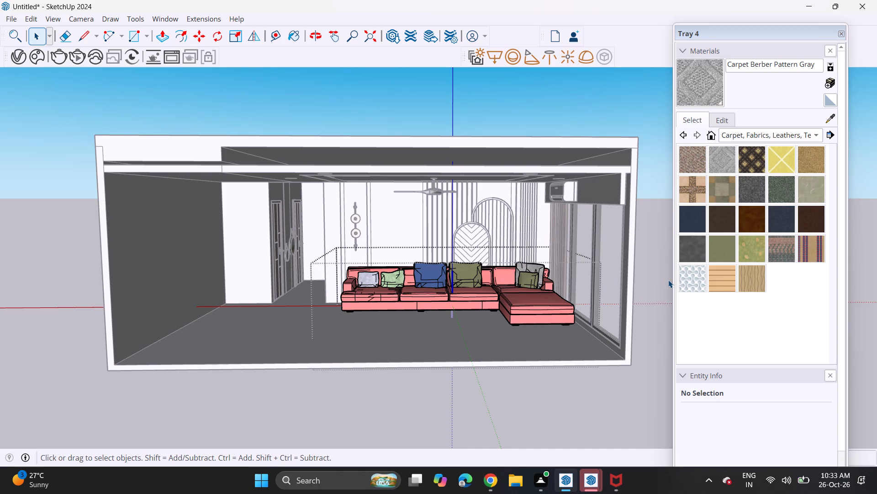
left_click(668, 280)
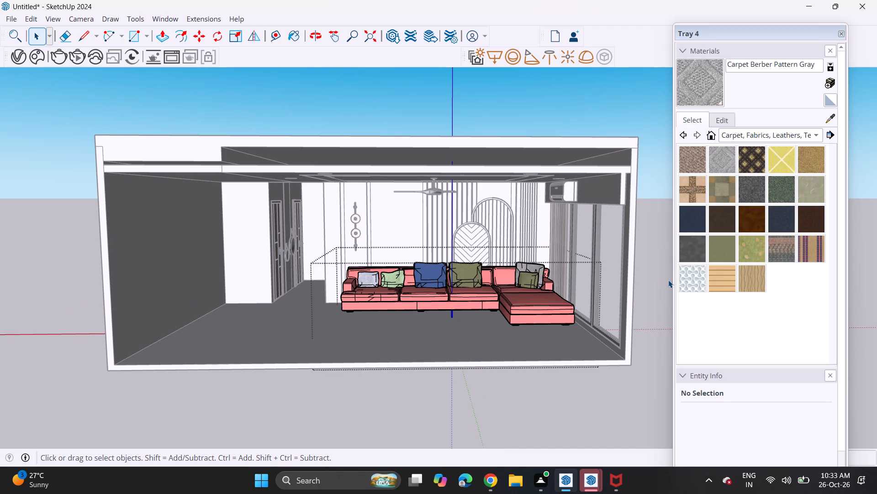
left_click(668, 280)
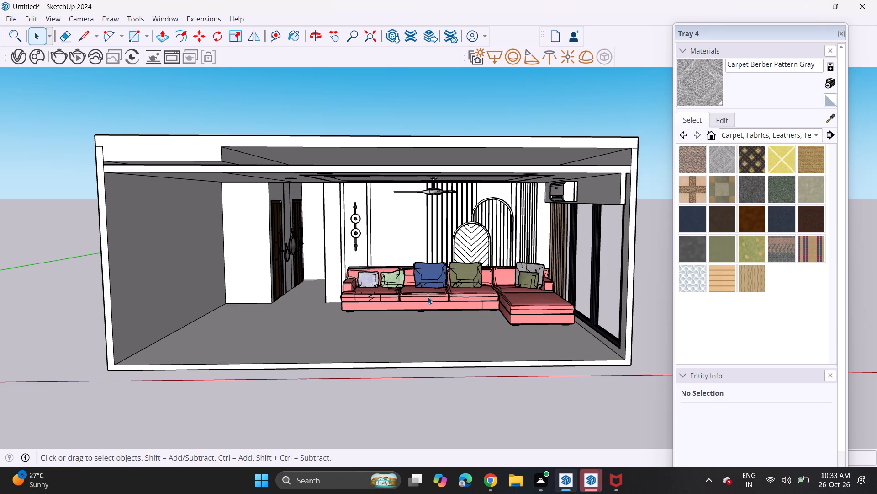
left_click(647, 274)
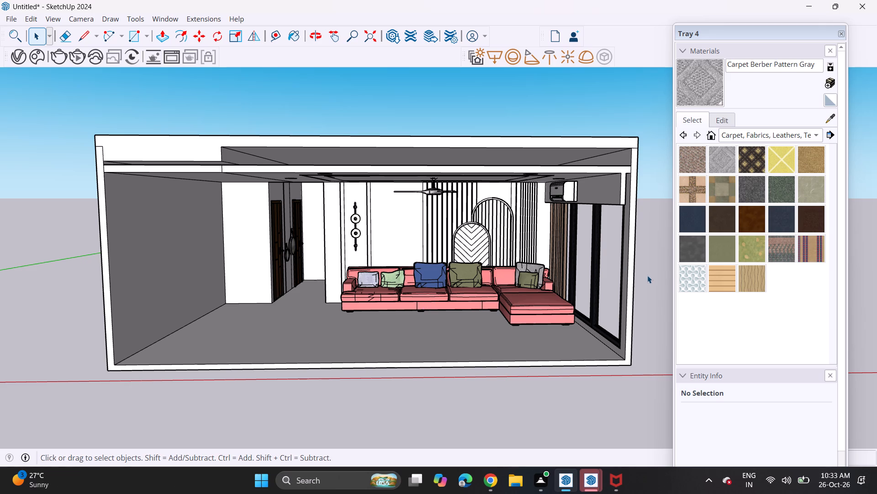
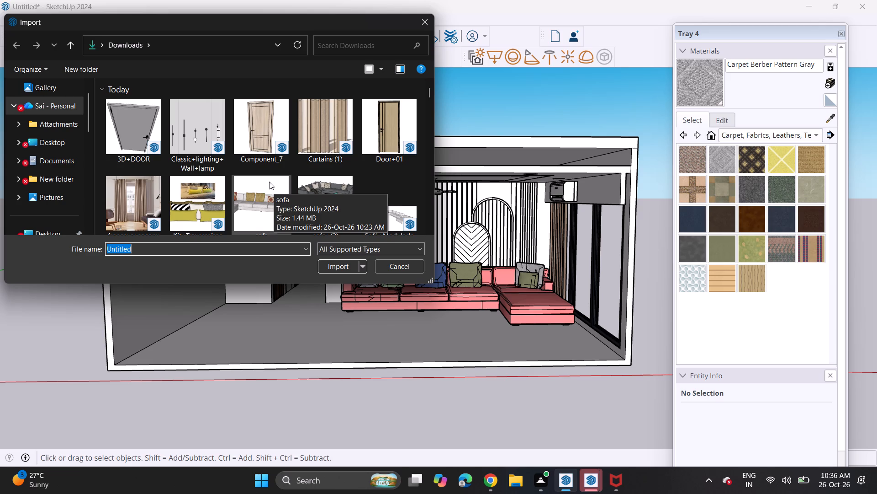
Import the Kit Travesseiros Verde Limao pillow set from Downloads and place it on the open floor beside the coral sofa.
left_click(218, 205)
left_click(333, 264)
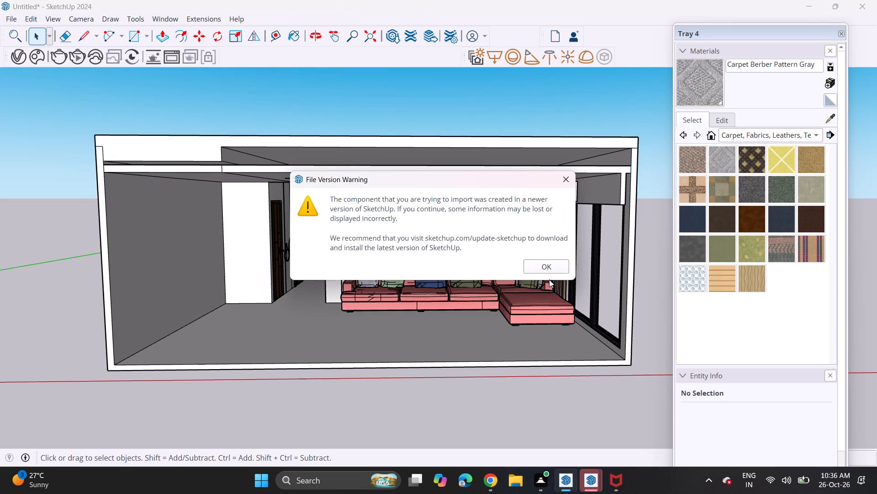
left_click(540, 264)
scroll(292, 303, "down", 2)
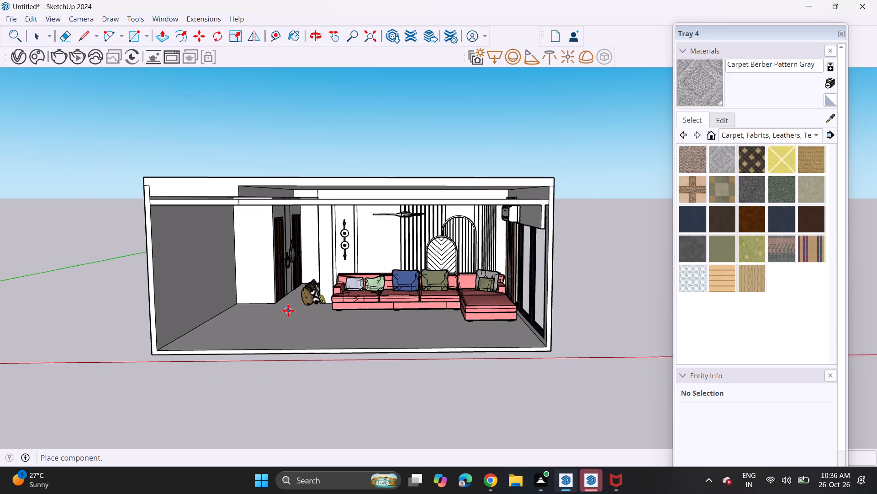
scroll(288, 311, "down", 1)
left_click(244, 341)
scroll(300, 316, "up", 6)
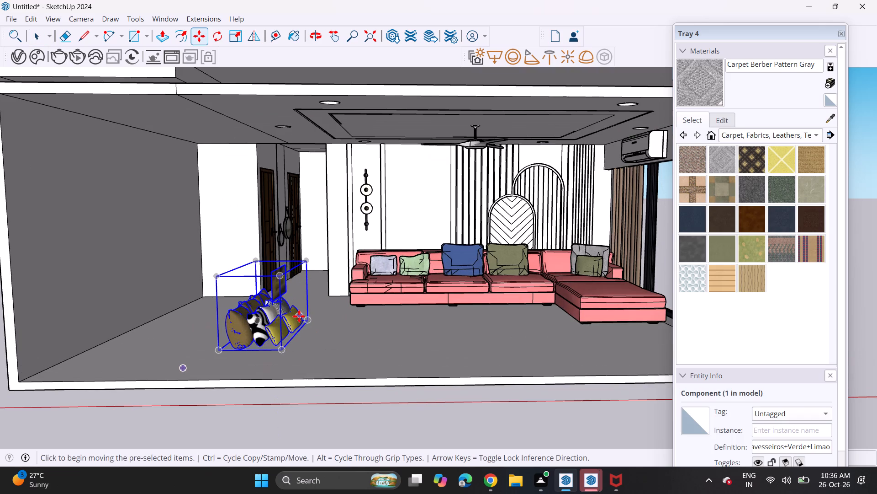
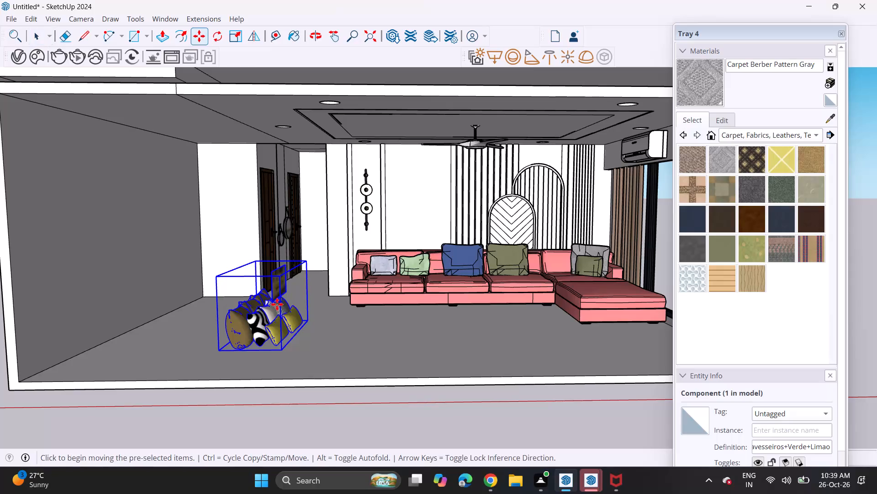
Move the imported pillow set out of the room onto the ground outside the sliding-window wall.
scroll(252, 354, "down", 13)
middle_click_drag(243, 360, 140, 340, "shift")
left_click(489, 288)
middle_click_drag(526, 287, 495, 292)
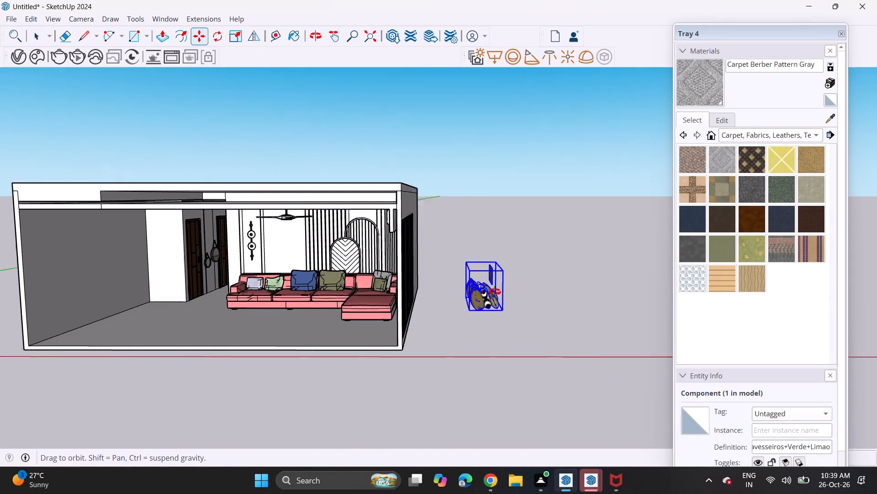
middle_click_drag(495, 292, 270, 329)
scroll(397, 295, "up", 1)
scroll(397, 295, "down", 1)
scroll(397, 295, "up", 6)
middle_click_drag(366, 321, 471, 380)
key("space")
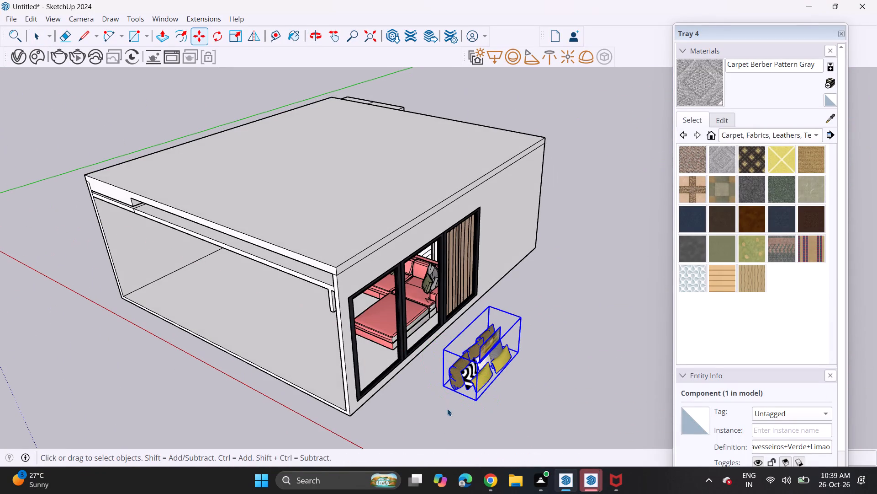
Explode the imported pillow set and the component nested inside it into separate pillows.
right_click(457, 366)
left_click(519, 144)
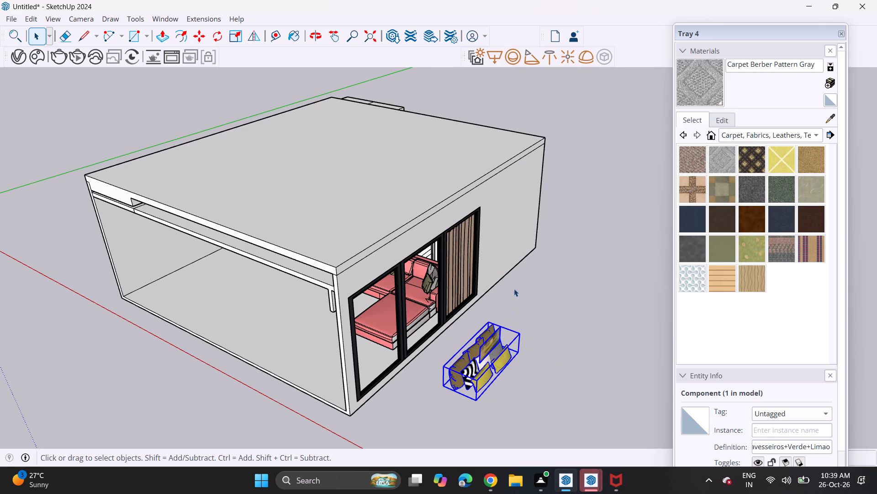
left_click(470, 374)
left_click(470, 372)
right_click(470, 372)
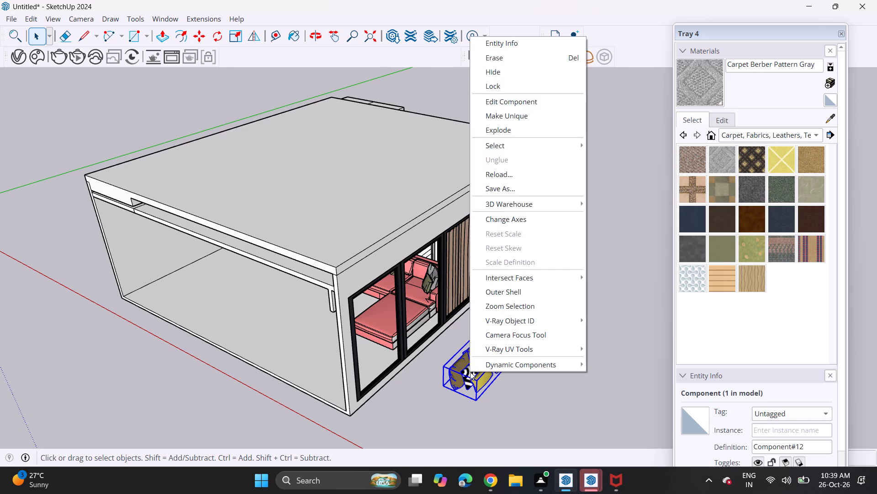
left_click(512, 127)
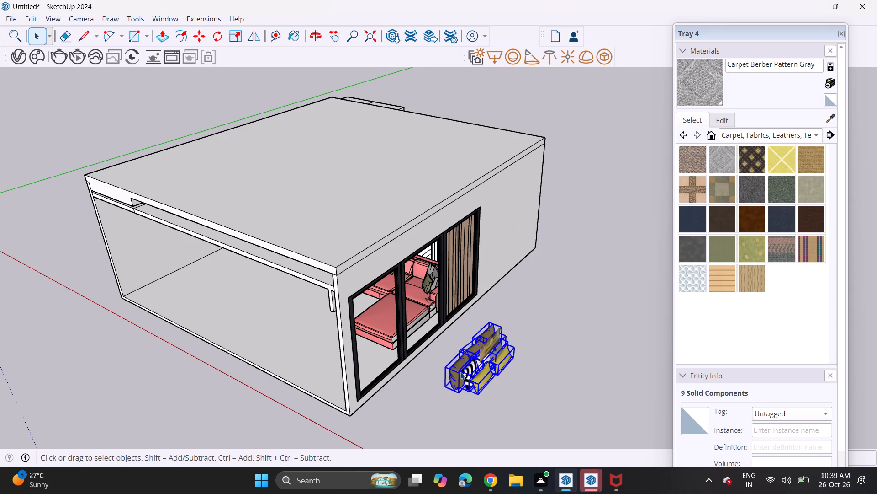
Move the separated pillows together a short distance away from the loose picture panel of the set.
key("m")
left_click(471, 374)
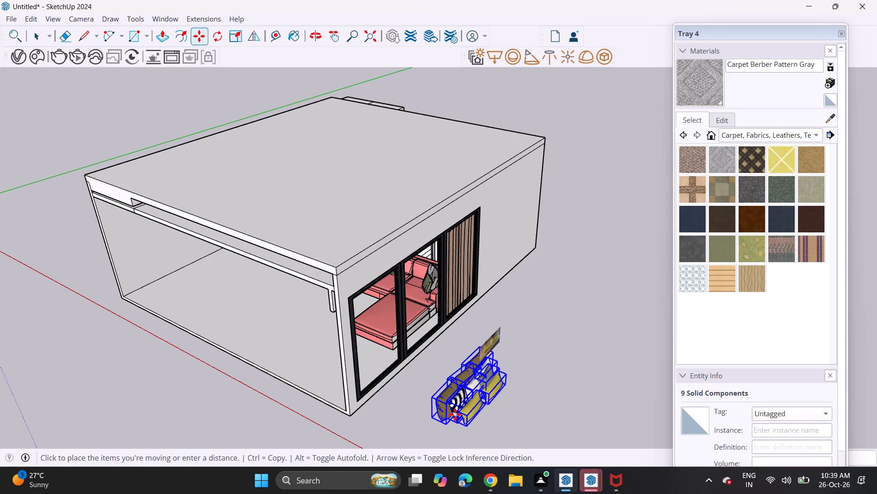
left_click(450, 427)
key("space")
Move the black-and-white patterned pillow from the outside group onto the sofa seat in front of the light green pillow.
left_click(447, 412)
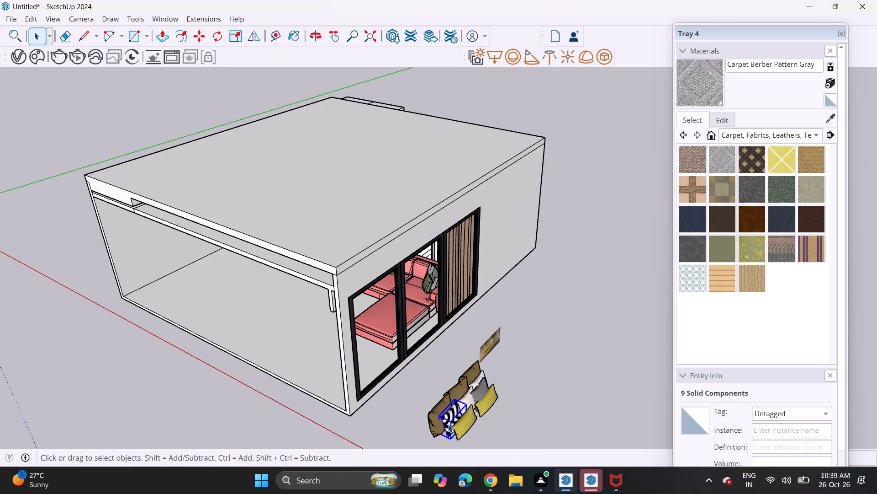
middle_click_drag(450, 424, 478, 335, "shift")
scroll(481, 328, "up", 1, "shift")
middle_click_drag(483, 374, 485, 397)
key("m")
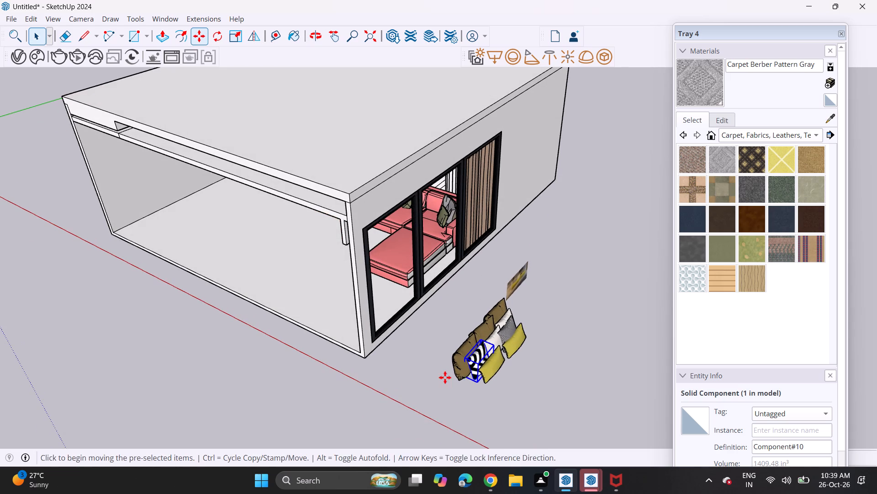
left_click(471, 385)
middle_click_drag(263, 268, 351, 230)
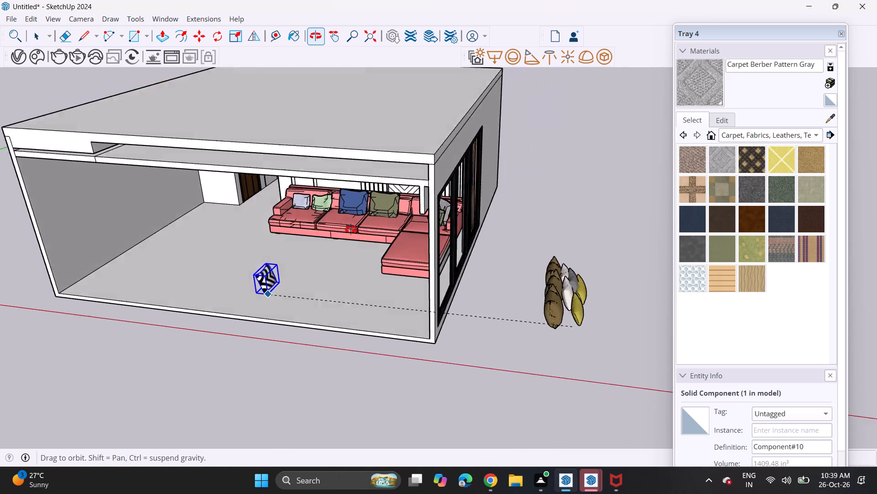
middle_click_drag(351, 230, 334, 217)
scroll(321, 216, "up", 8)
scroll(330, 211, "down", 1)
scroll(330, 211, "up", 7)
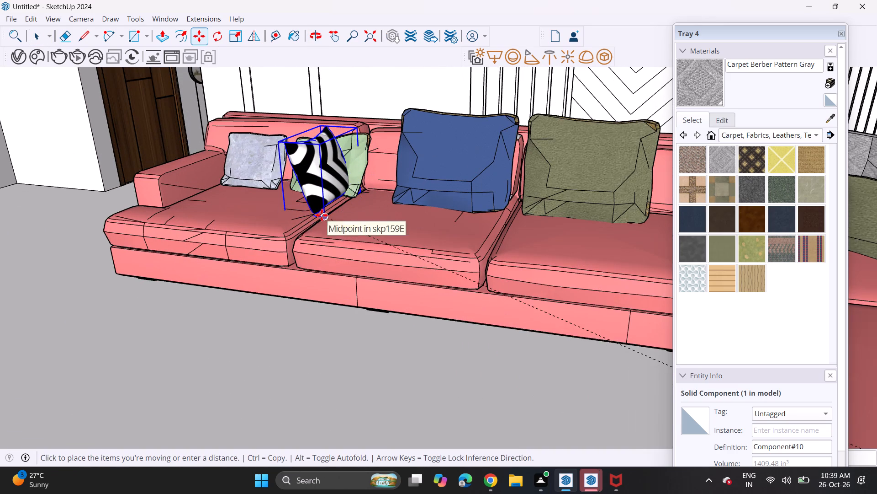
left_click(321, 222)
middle_click_drag(328, 217, 367, 254)
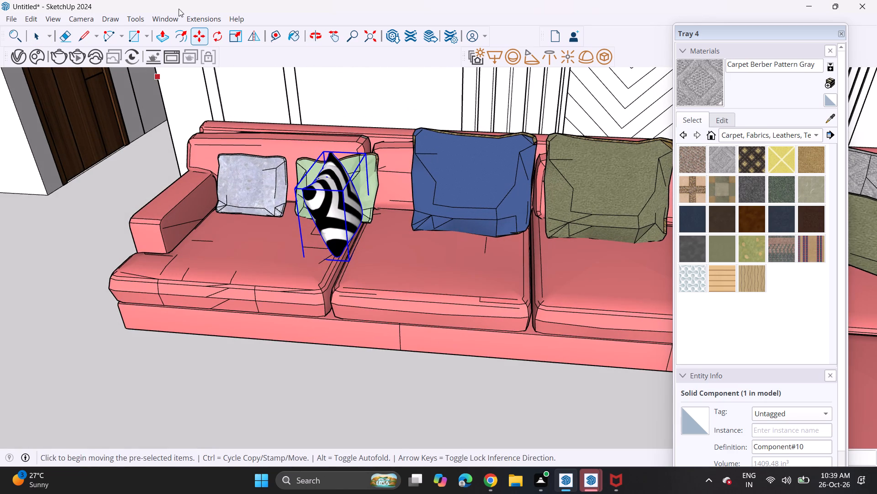
Rotate the black-and-white pillow horizontally so its chevron face points toward the open front of the room.
left_click(213, 34)
scroll(286, 355, "down", 4)
scroll(286, 358, "up", 1)
scroll(286, 362, "down", 1)
middle_click_drag(289, 377, 288, 373, "shift")
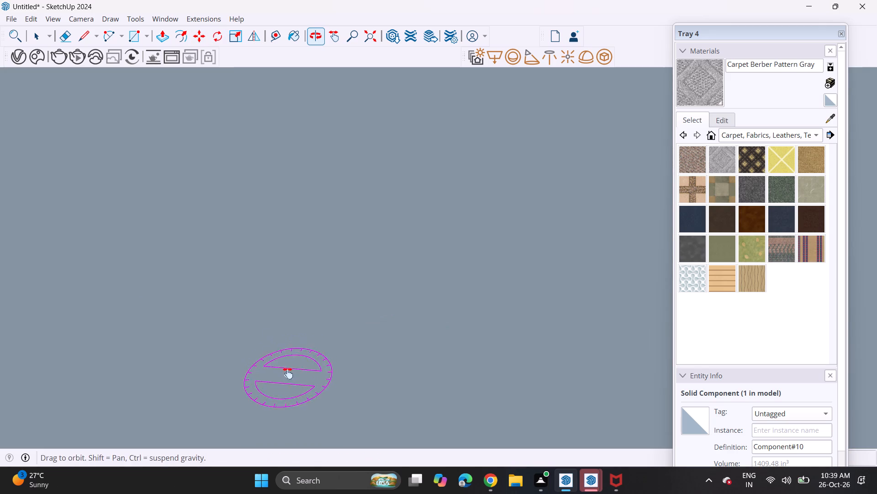
middle_click_drag(288, 373, 268, 220, "shift")
middle_click_drag(296, 318, 270, 183)
scroll(281, 275, "up", 1)
middle_click_drag(302, 327, 277, 156, "shift")
scroll(279, 153, "up", 1, "shift")
middle_click_drag(316, 348, 299, 105, "shift")
scroll(316, 344, "up", 1, "shift")
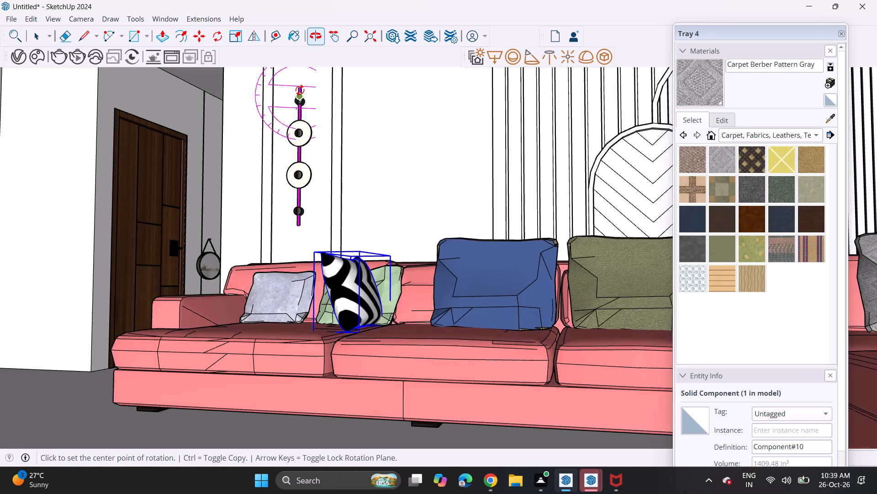
middle_click_drag(264, 289, 270, 180, "shift")
middle_click_drag(287, 224, 301, 372)
scroll(306, 364, "down", 4)
middle_click_drag(345, 378, 326, 172, "shift")
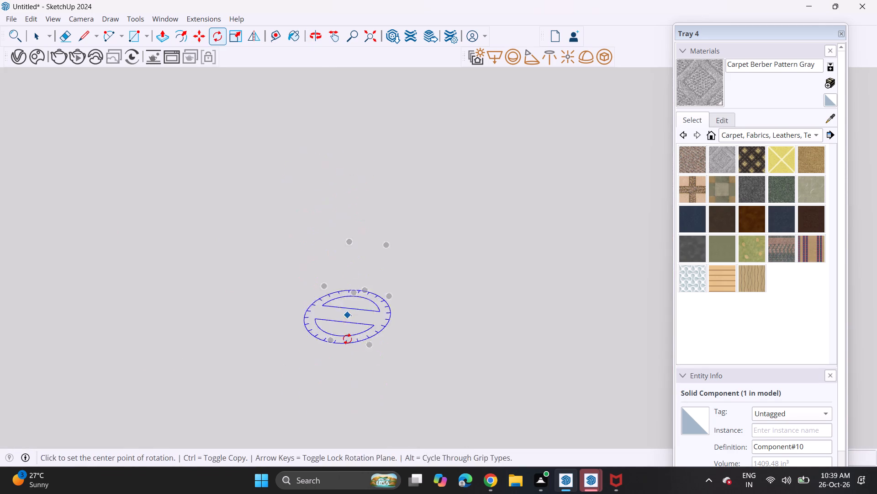
middle_click_drag(346, 337, 306, 123)
middle_click_drag(300, 288, 300, 220)
middle_click_drag(321, 367, 309, 154)
scroll(308, 312, "down", 3)
scroll(306, 312, "up", 2)
scroll(305, 314, "down", 4)
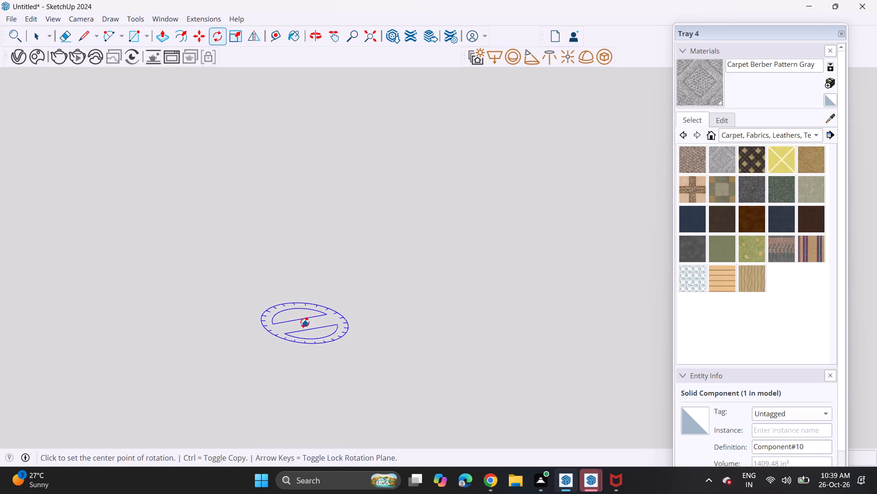
scroll(304, 322, "up", 1)
scroll(304, 322, "down", 7)
scroll(300, 318, "up", 1)
scroll(300, 318, "down", 14)
scroll(297, 309, "up", 1)
scroll(297, 309, "down", 11)
scroll(303, 312, "up", 1)
scroll(301, 311, "down", 15)
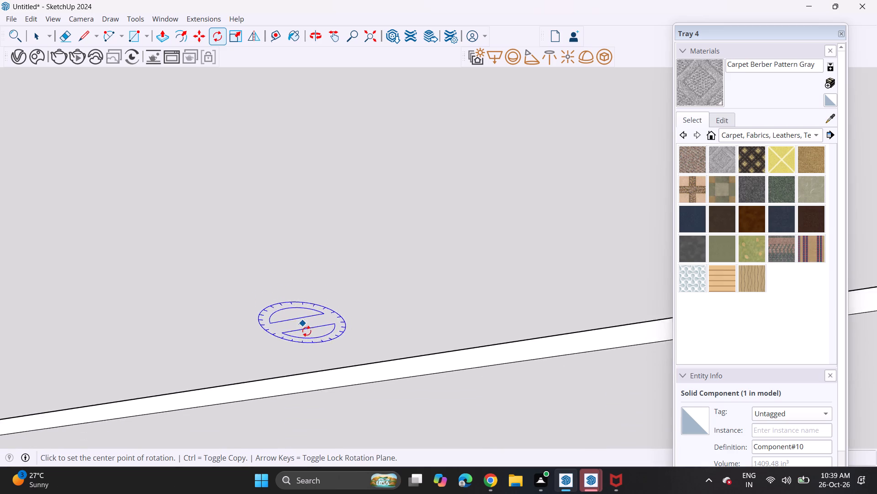
scroll(306, 331, "down", 13)
scroll(303, 330, "up", 1)
scroll(303, 330, "down", 13)
scroll(308, 347, "up", 1)
scroll(306, 338, "down", 6)
scroll(307, 347, "up", 1)
scroll(307, 350, "down", 8)
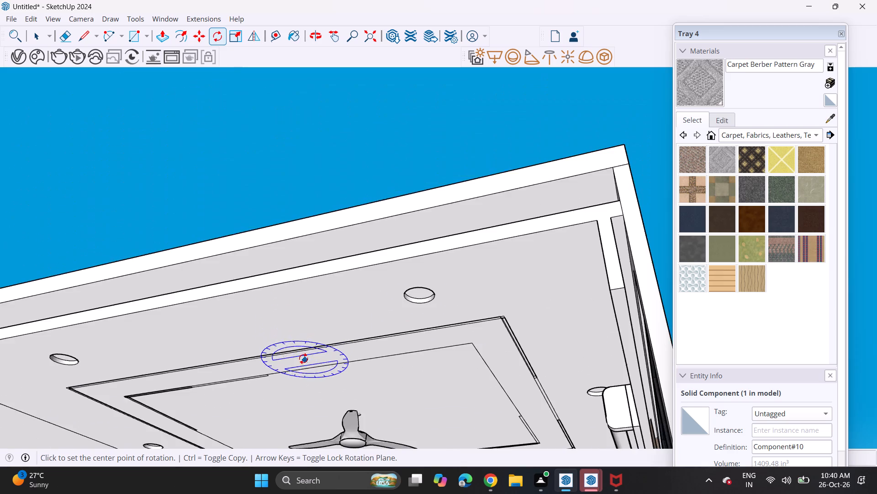
scroll(303, 359, "down", 6)
middle_click_drag(299, 407, 318, 261, "shift")
middle_click_drag(324, 232, 355, 387)
middle_click_drag(344, 419, 345, 208, "shift")
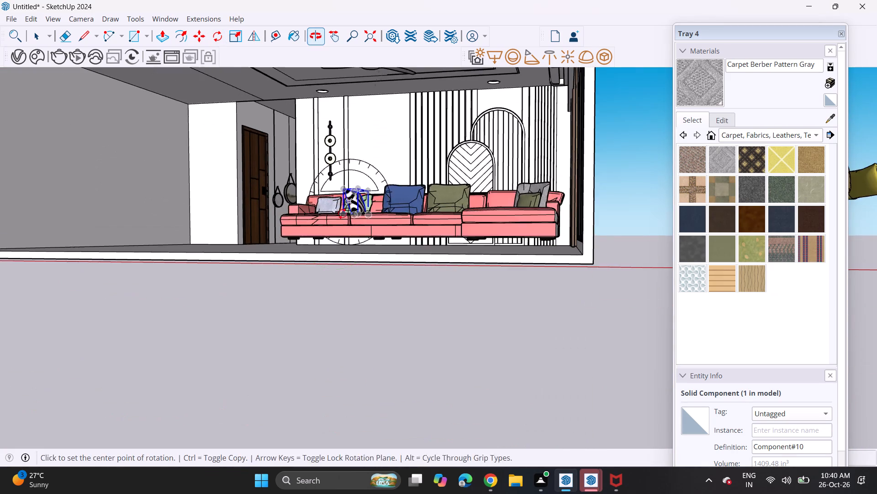
middle_click_drag(336, 234, 368, 320)
left_click(333, 342)
left_click(383, 338)
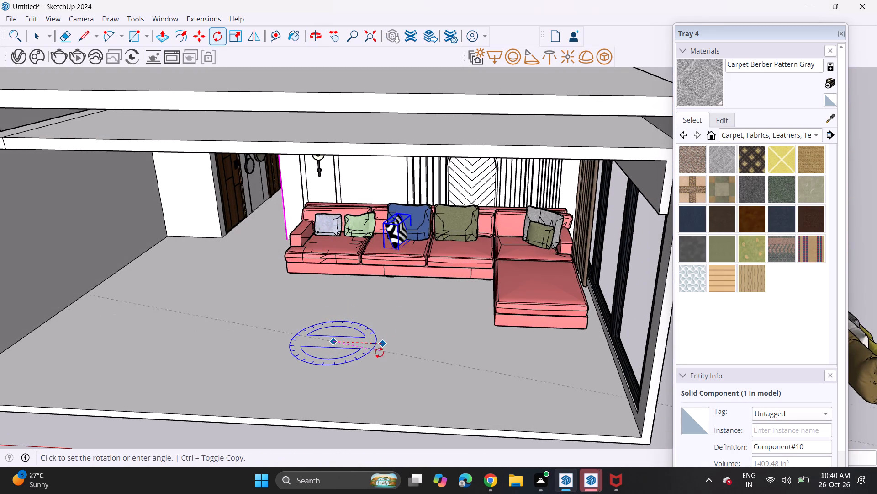
left_click(317, 384)
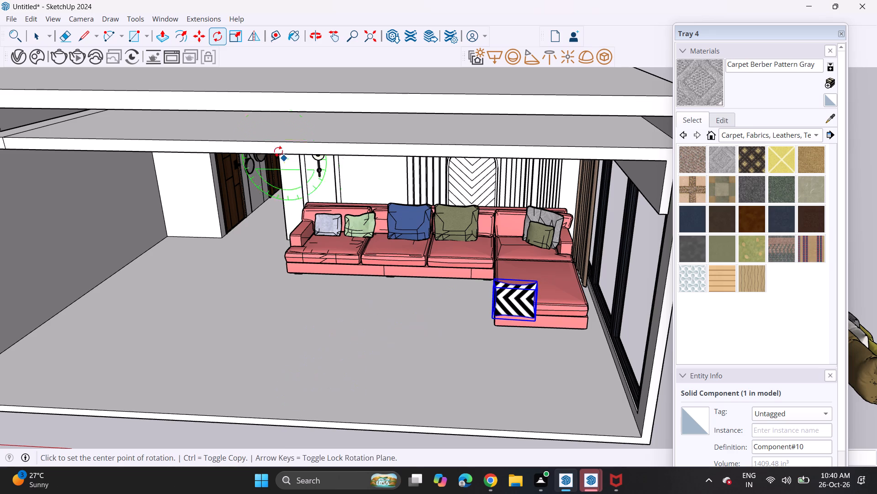
Move the rotated chevron pillow back onto the sofa seat between the pale blue and light green pillows.
left_click(206, 33)
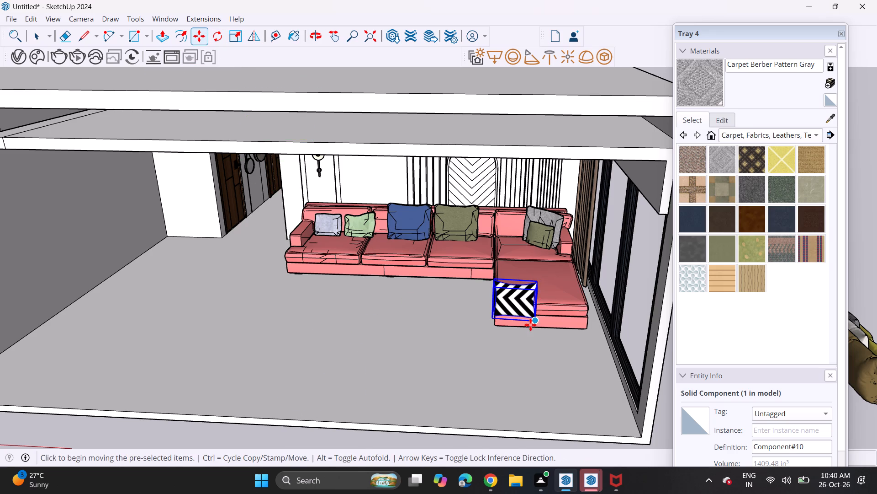
left_click(530, 325)
scroll(376, 250, "up", 7)
scroll(369, 233, "down", 1)
scroll(369, 233, "up", 1)
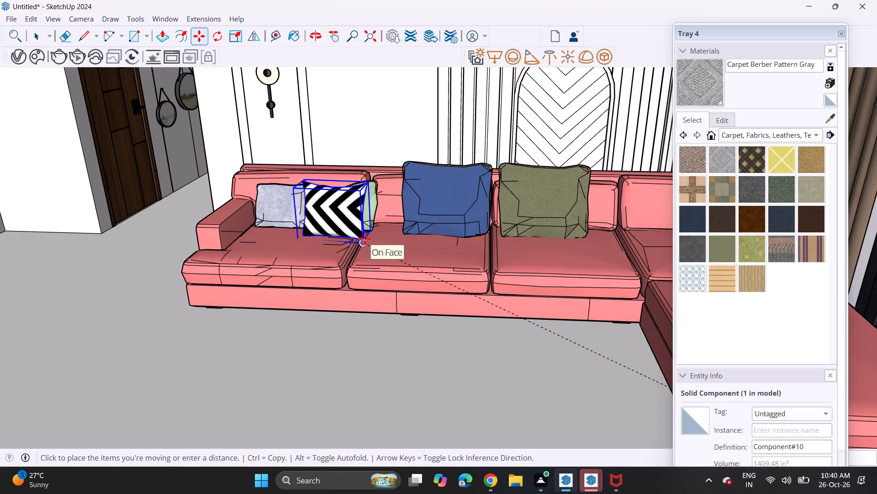
left_click(365, 239)
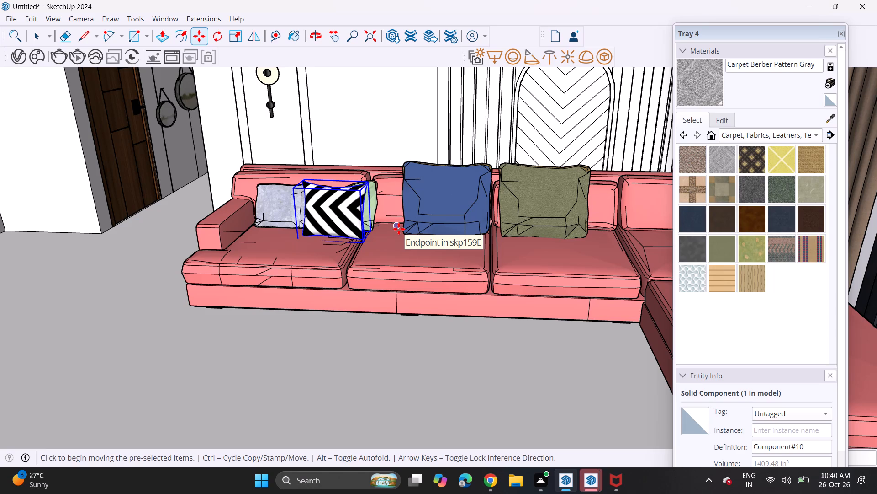
Copy the chevron pillow to the sofa's corner seat by the chaise, beside the small olive pillow.
left_click(297, 244)
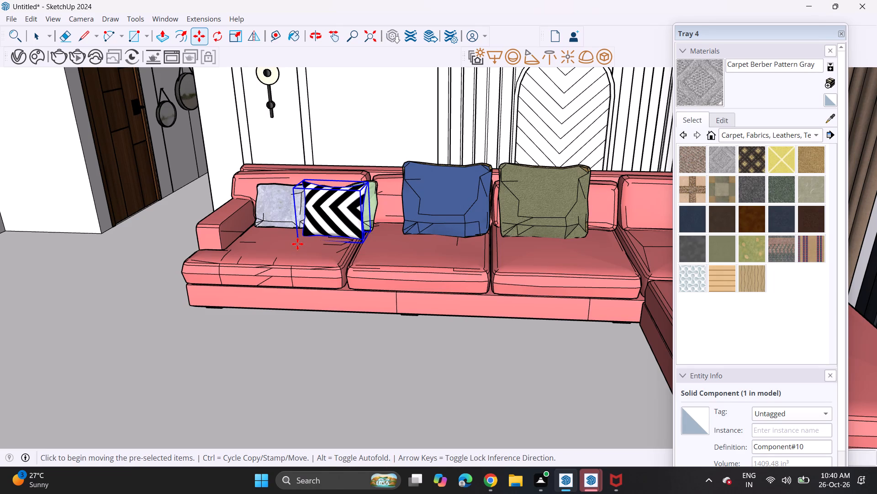
middle_click_drag(410, 236, 258, 242, "shift")
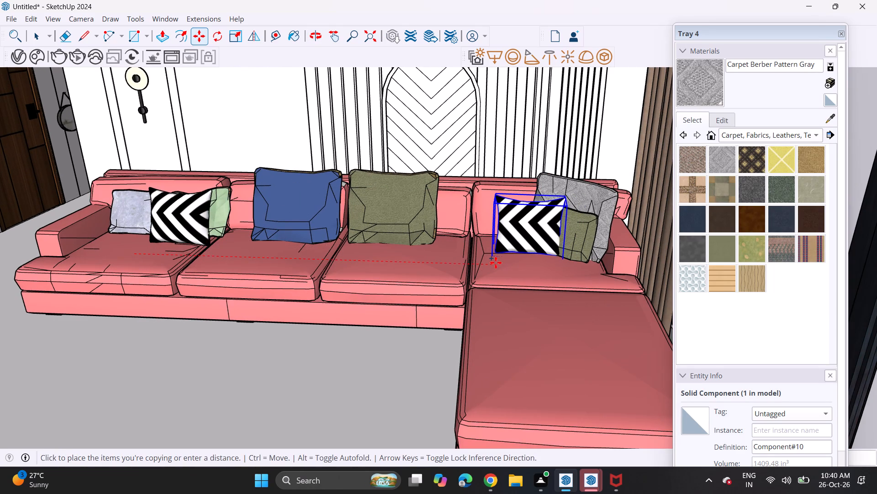
left_click(495, 263)
key("space")
left_click(402, 353)
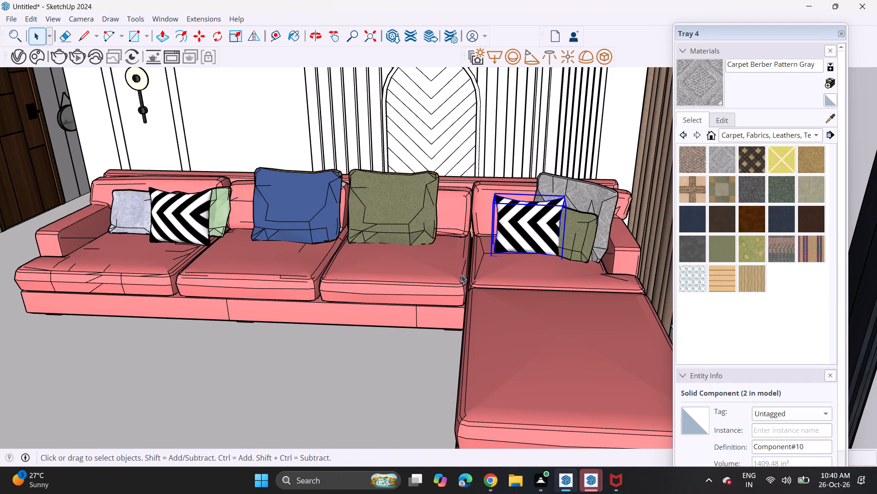
left_click(323, 358)
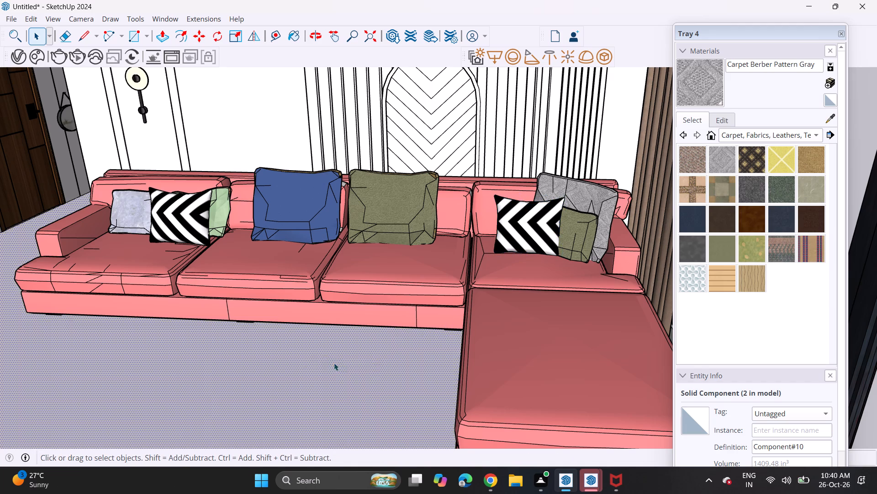
Move the sofa and both chevron pillows together about 4" down the blue axis to set the sofa on the floor.
middle_click_drag(375, 358, 431, 275)
scroll(431, 275, "up", 1)
scroll(431, 275, "down", 4)
left_click(513, 219)
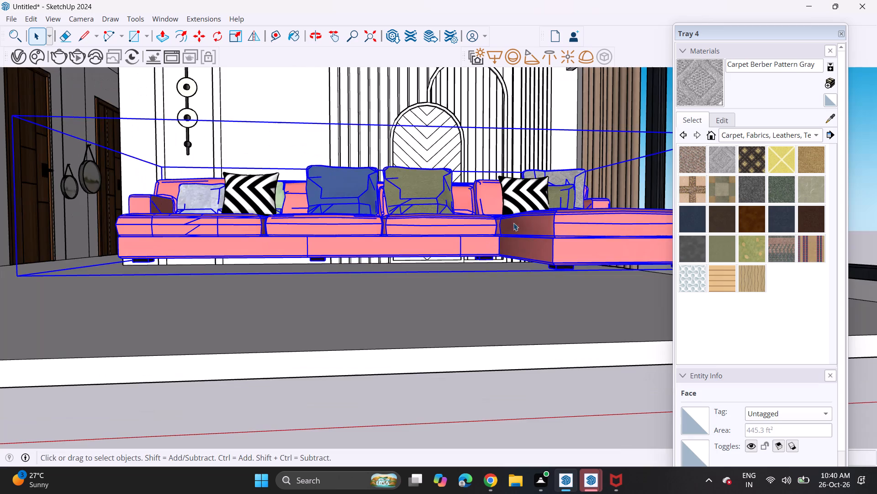
scroll(510, 227, "down", 2)
middle_click_drag(512, 226, 467, 240, "ctrl")
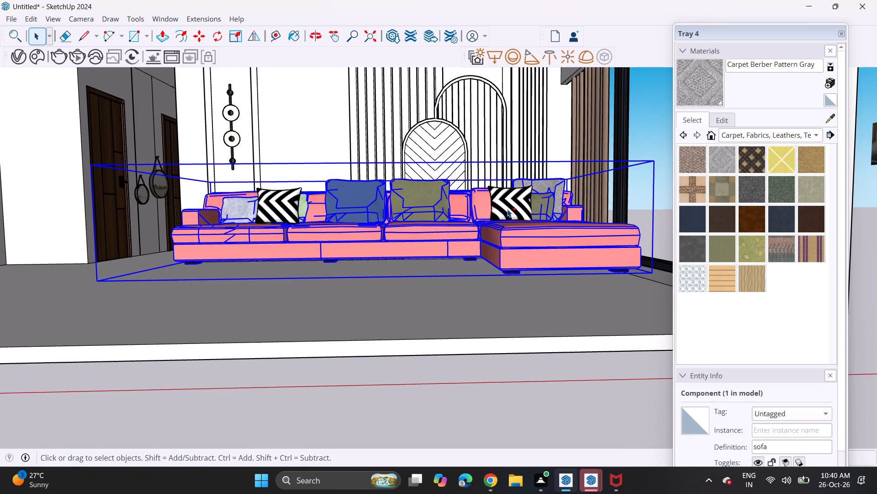
left_click(507, 209, "ctrl+shift")
left_click(277, 207, "ctrl")
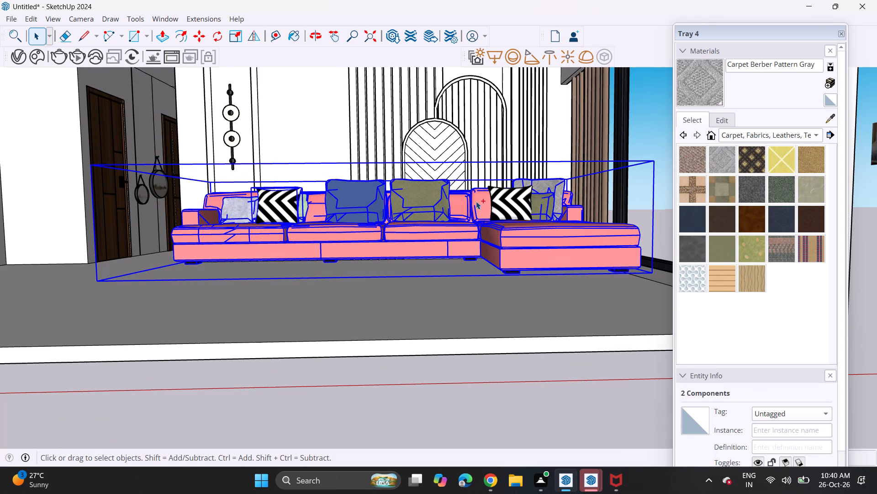
left_click(486, 201, "ctrl")
left_click(510, 211, "ctrl")
middle_click_drag(522, 219, 435, 204, "ctrl+shift")
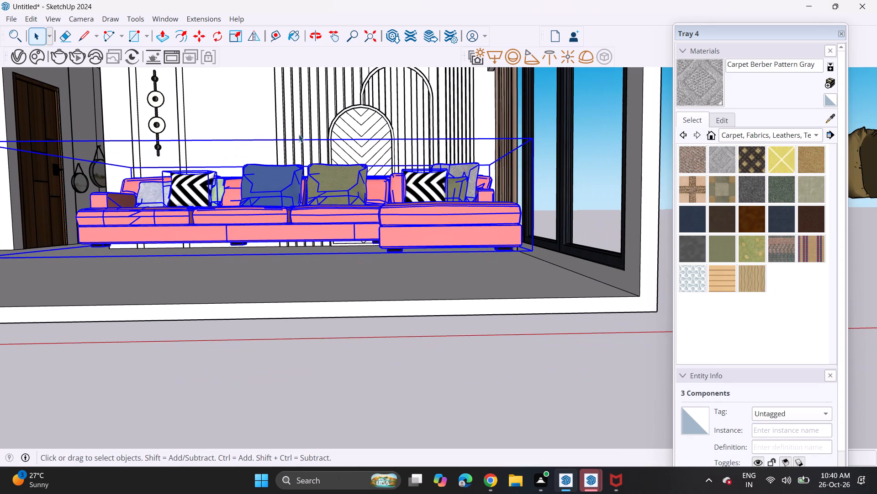
left_click(201, 34)
middle_click_drag(450, 253, 408, 244)
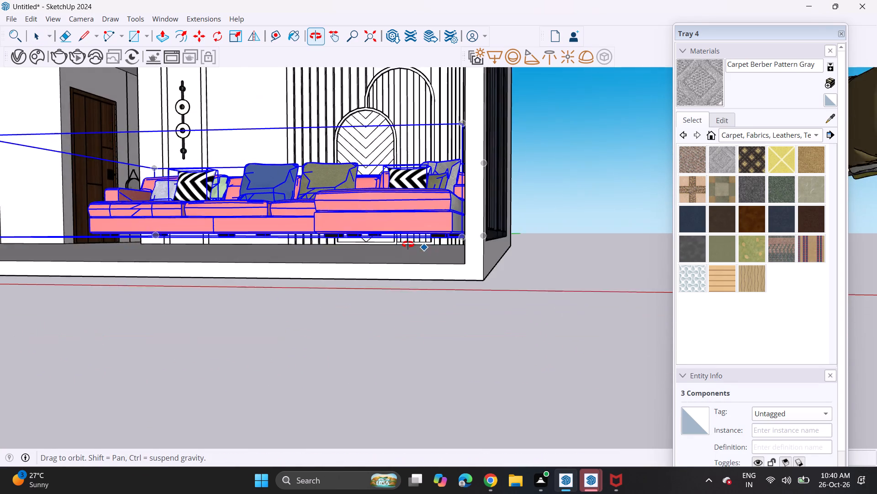
middle_click_drag(408, 244, 438, 246)
scroll(500, 238, "up", 6)
middle_click(493, 236)
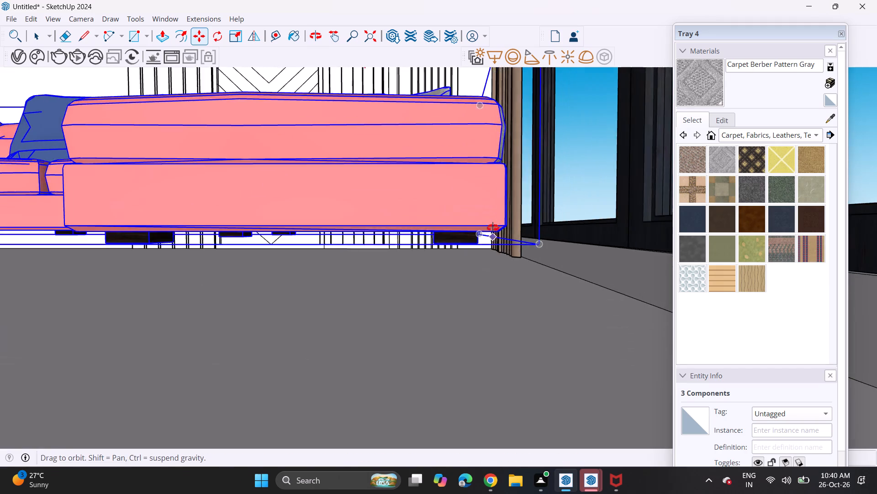
scroll(482, 251, "up", 4)
middle_click_drag(486, 274, 488, 268)
left_click(480, 232)
left_click(481, 245)
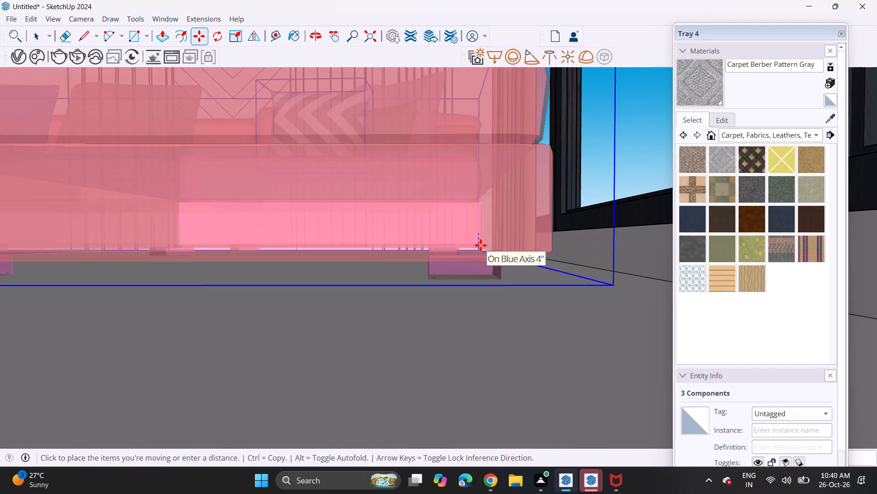
key("space")
left_click(462, 327)
scroll(417, 302, "down", 14)
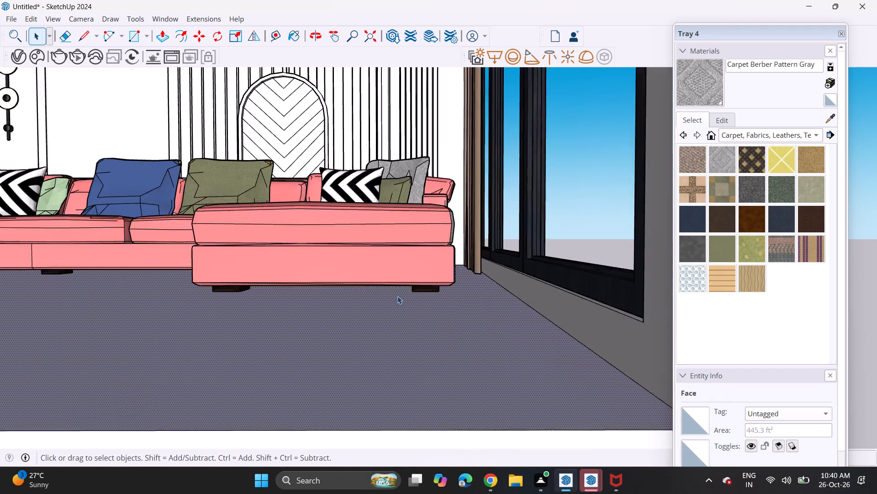
Examine the placed sofa and its pillows within the whole room from the open front.
scroll(397, 296, "down", 11)
scroll(304, 284, "down", 2)
scroll(304, 284, "up", 1)
scroll(304, 284, "down", 1)
scroll(304, 284, "up", 1)
scroll(304, 284, "down", 1)
middle_click_drag(292, 277, 383, 290, "shift")
middle_click_drag(399, 288, 397, 319)
middle_click_drag(375, 297, 465, 291, "shift")
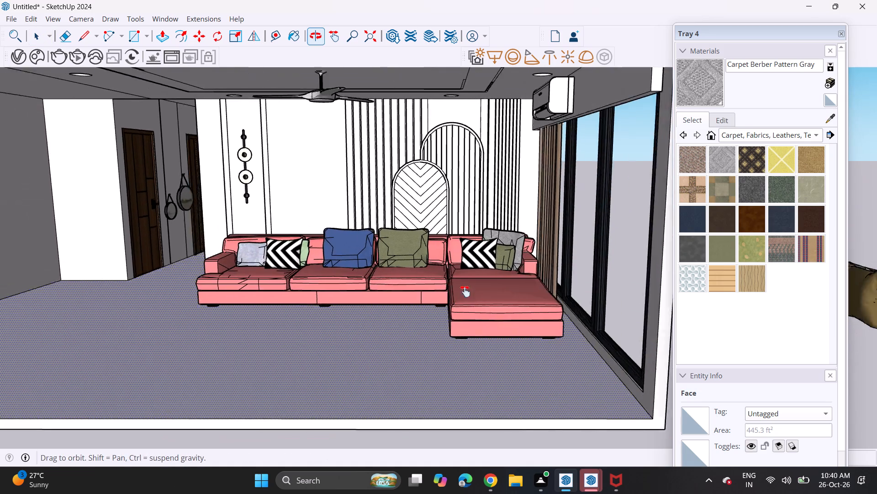
middle_click_drag(465, 291, 491, 293, "shift")
middle_click_drag(484, 280, 497, 264)
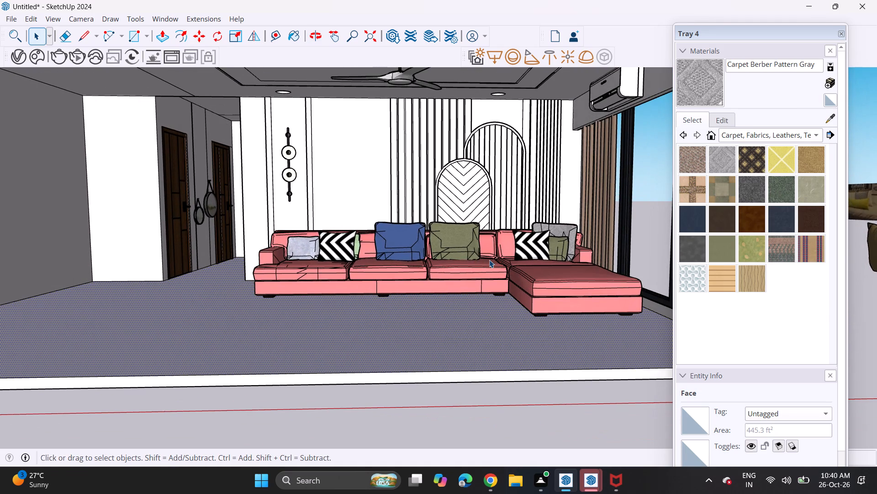
scroll(399, 276, "down", 3)
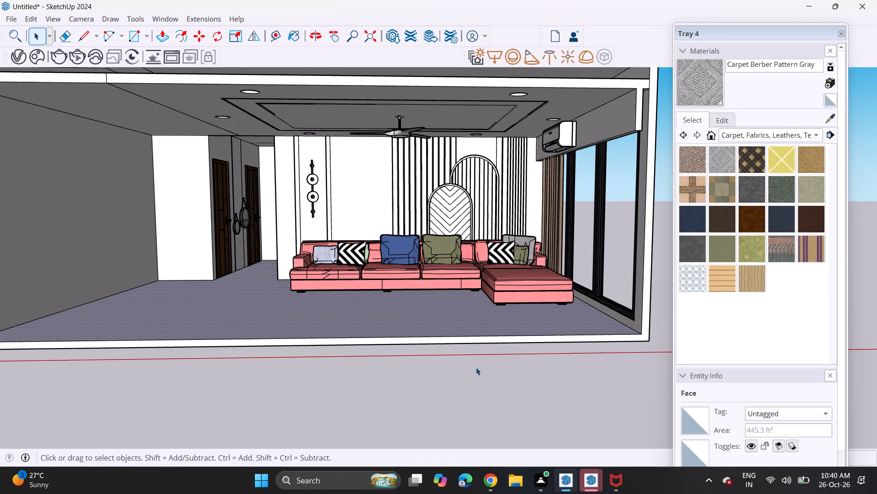
middle_click_drag(483, 392, 482, 414)
Switch to 3D Warehouse in Chrome, search the models for RAG and look through the results for a floor rug.
left_click(481, 477)
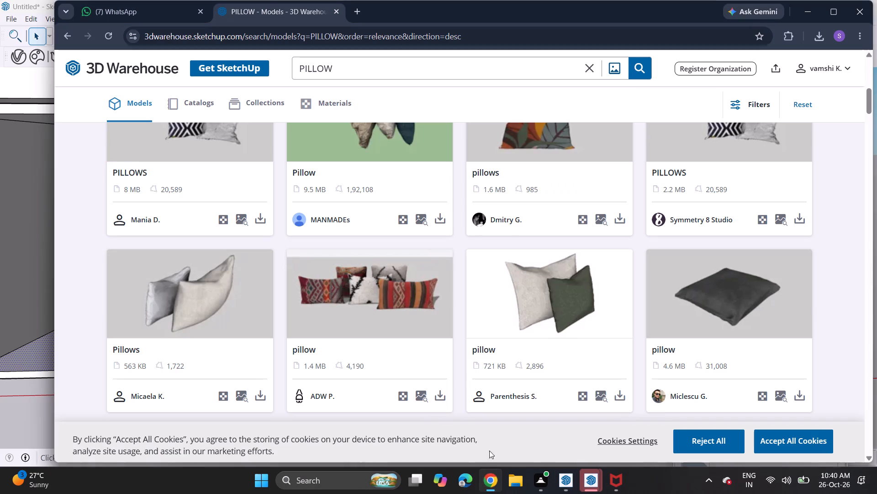
left_click(588, 68)
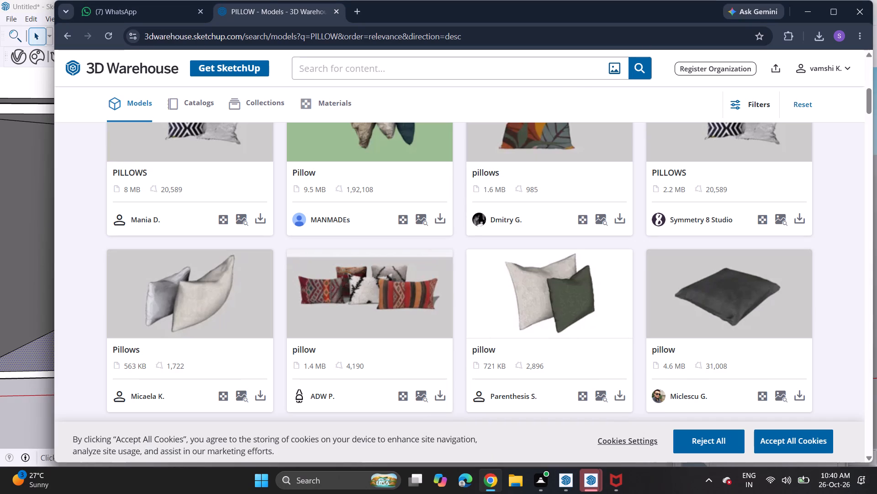
type("RAG")
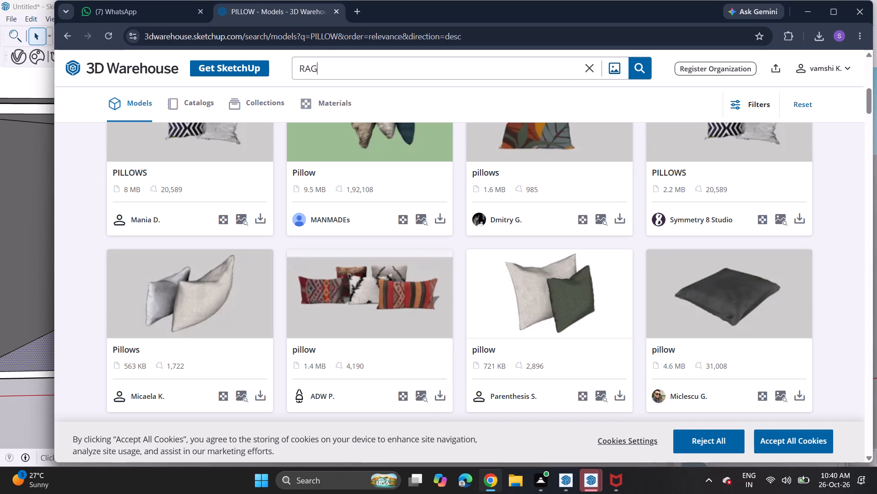
key("Return")
scroll(481, 265, "up", 8)
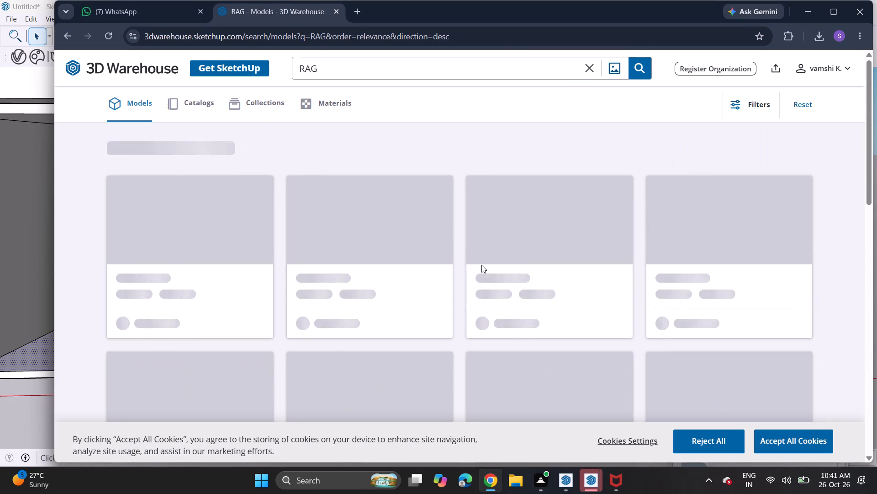
scroll(481, 265, "up", 3)
scroll(481, 265, "down", 1)
scroll(481, 265, "up", 3)
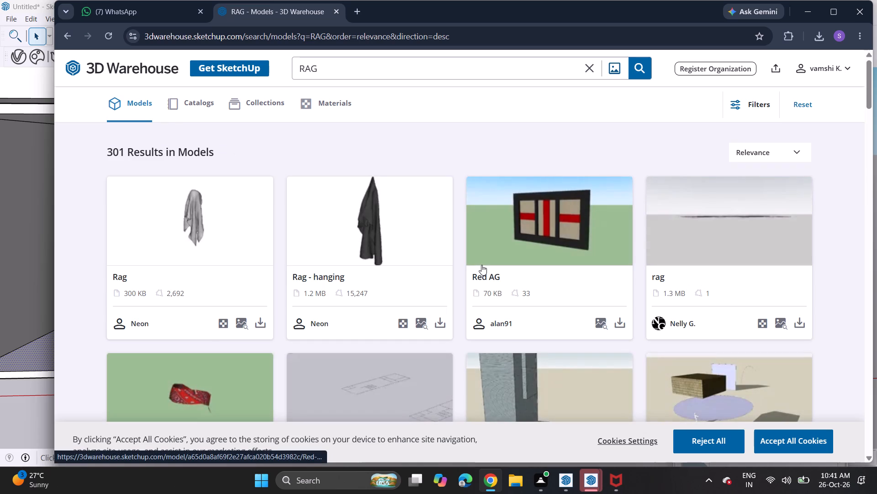
scroll(494, 318, "down", 6)
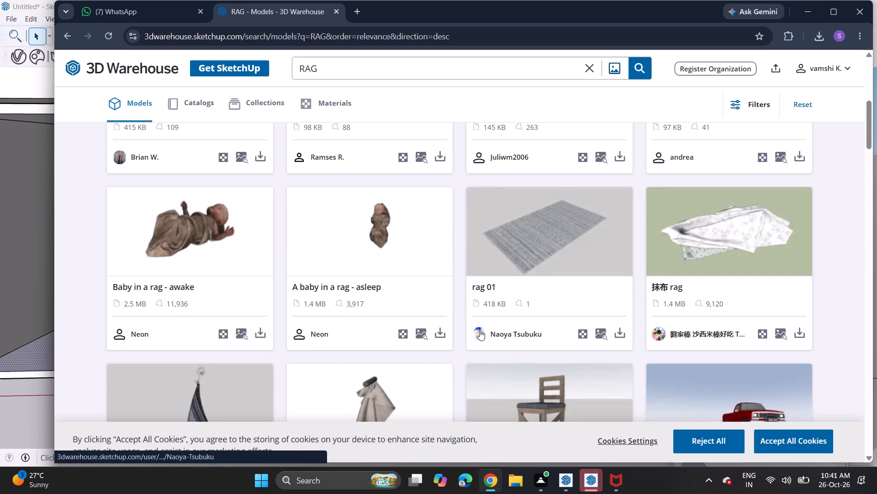
scroll(480, 330, "down", 3)
scroll(480, 330, "up", 1)
scroll(480, 330, "down", 9)
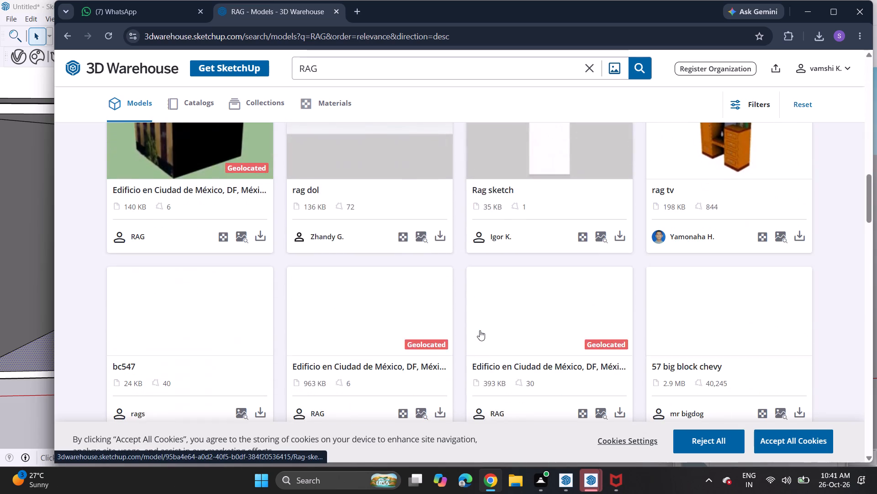
scroll(480, 330, "down", 11)
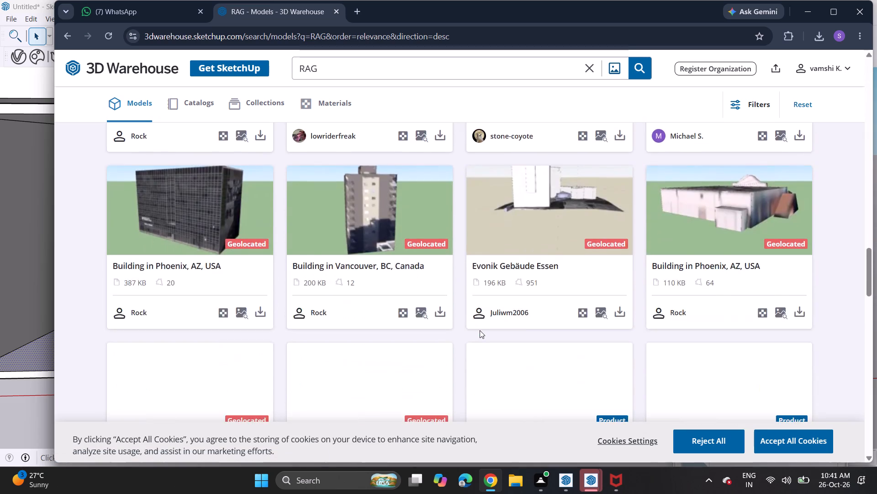
scroll(480, 330, "down", 5)
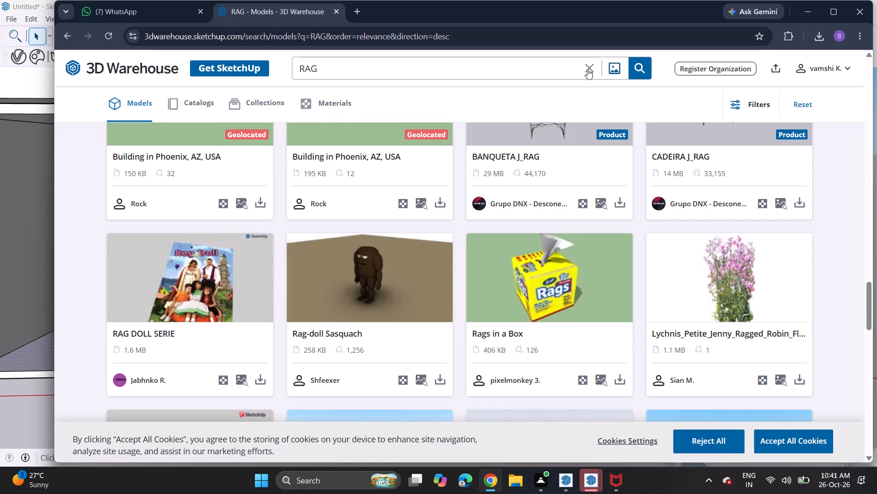
Search the models for CARPET and browse the rug designs, loading more results at the end of the list.
left_click(587, 69)
type("CARPET")
key("Return")
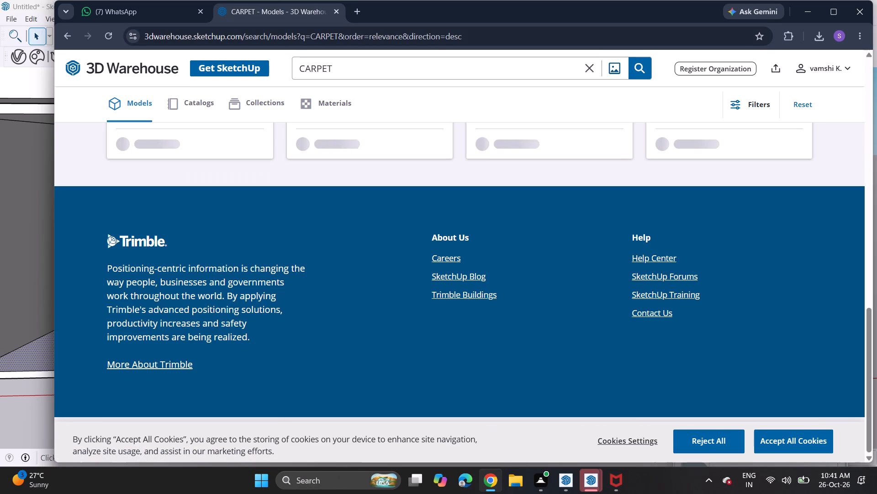
scroll(427, 206, "up", 7)
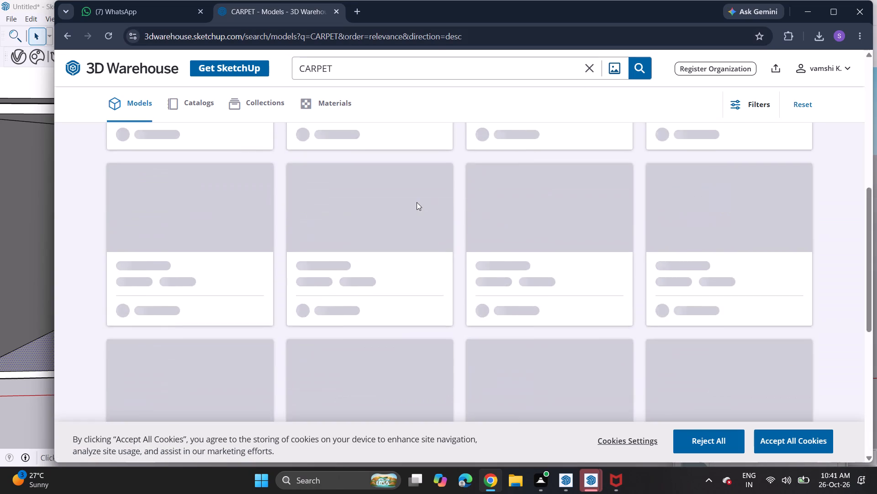
scroll(417, 202, "up", 6)
scroll(417, 202, "down", 1)
scroll(417, 202, "up", 3)
scroll(416, 206, "down", 2)
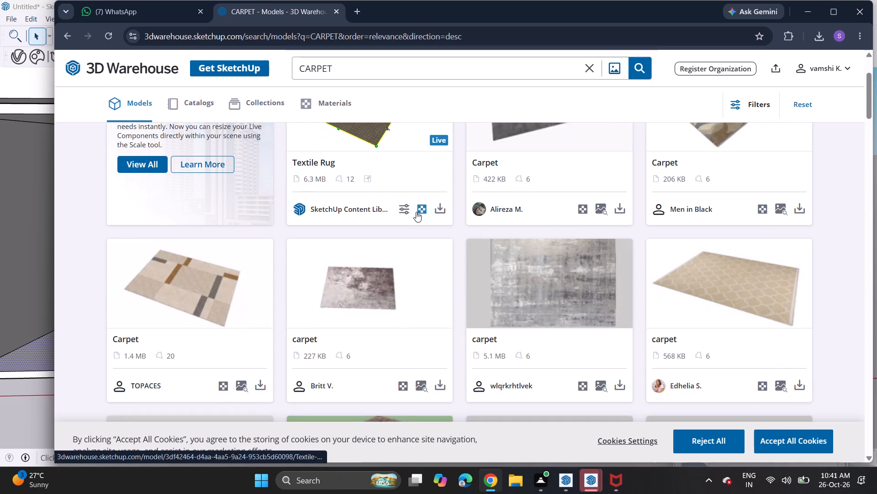
scroll(416, 212, "down", 4)
scroll(416, 212, "up", 1)
scroll(416, 212, "down", 1)
scroll(416, 212, "up", 3)
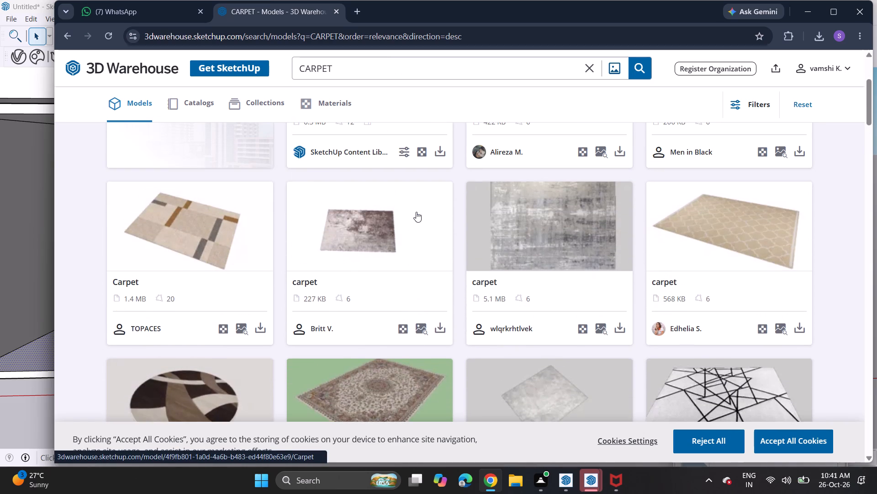
scroll(416, 212, "down", 9)
scroll(416, 212, "up", 1)
scroll(416, 212, "down", 3)
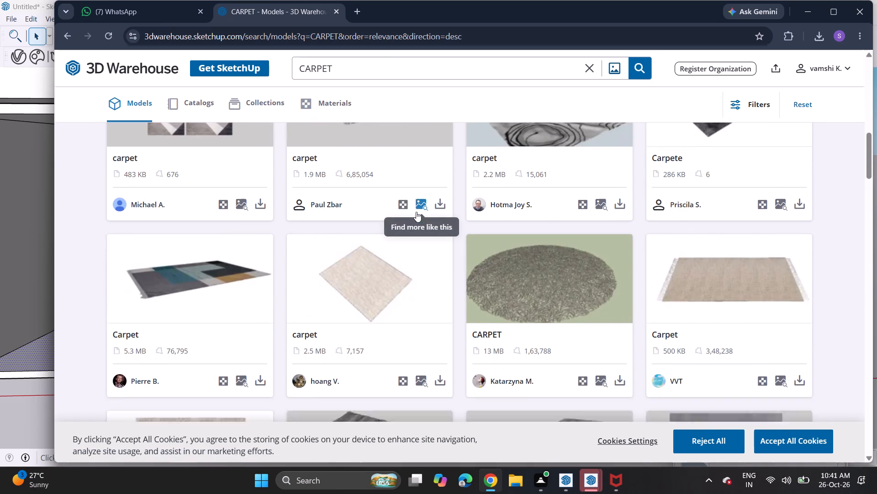
scroll(416, 212, "down", 4)
scroll(416, 212, "up", 1)
scroll(416, 212, "down", 1)
scroll(416, 212, "up", 6)
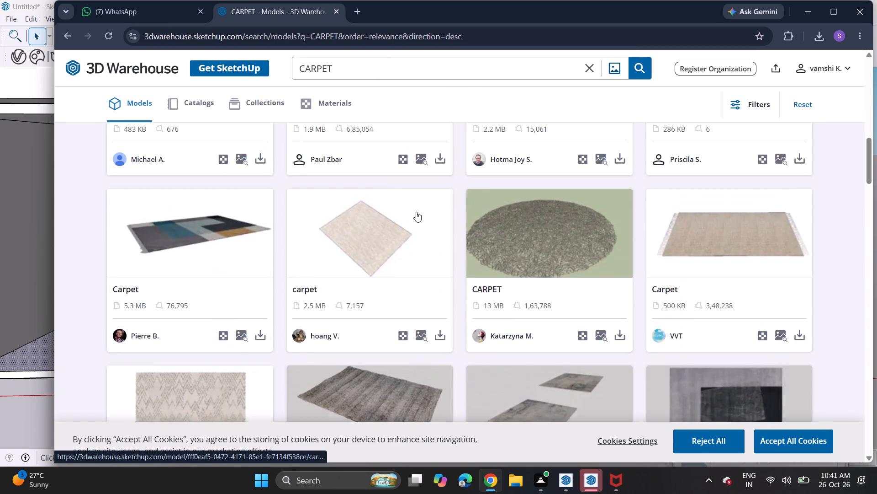
scroll(416, 212, "down", 15)
scroll(416, 212, "up", 1)
scroll(416, 212, "down", 4)
scroll(416, 212, "up", 1)
scroll(416, 212, "down", 10)
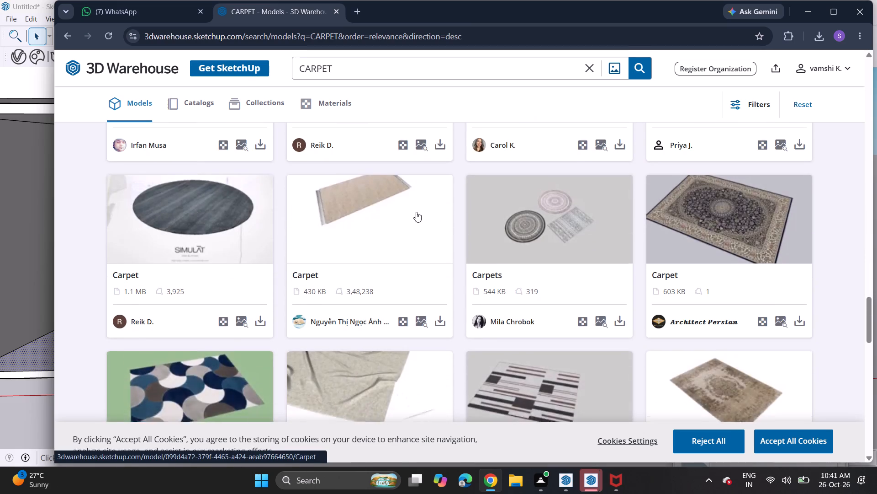
scroll(416, 212, "down", 8)
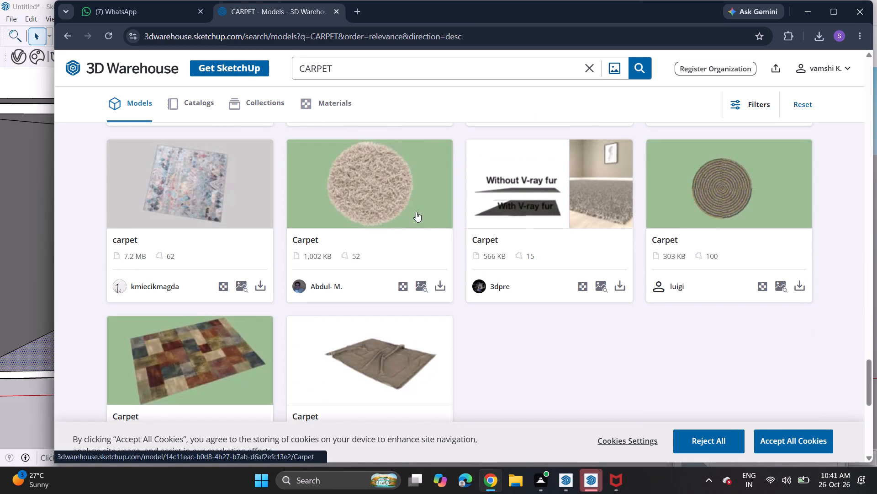
scroll(416, 212, "down", 3)
left_click(434, 369)
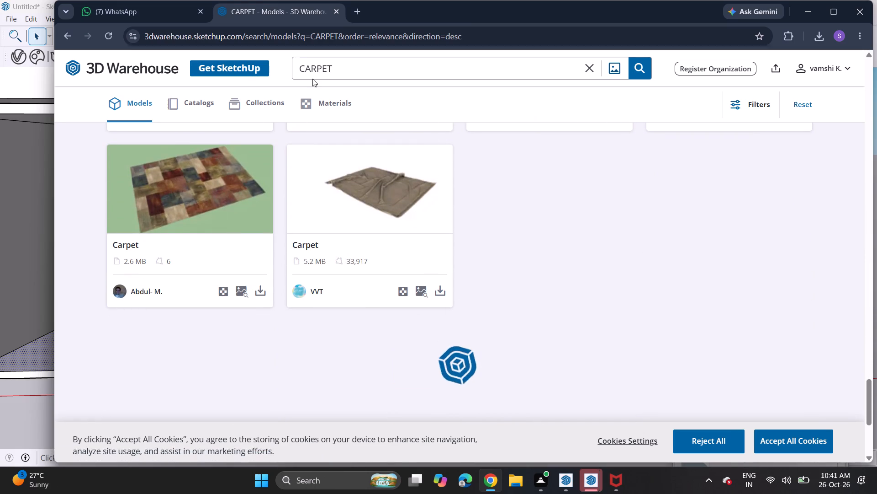
Refine the model search to FLOWER CARPET.
left_click(298, 70)
key("space")
type("FLOWER")
key("space")
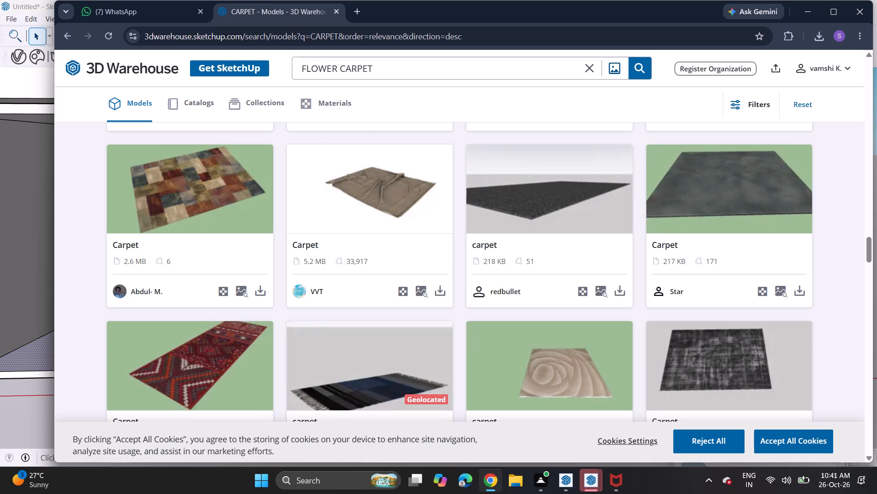
key("Return")
scroll(309, 203, "up", 1)
scroll(309, 203, "down", 1)
scroll(309, 203, "up", 2)
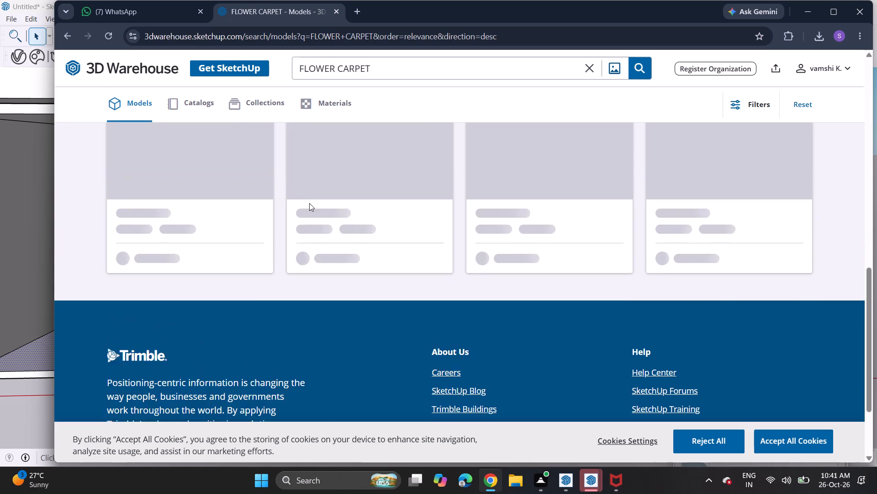
scroll(309, 203, "up", 10)
scroll(309, 203, "down", 2)
scroll(309, 203, "up", 8)
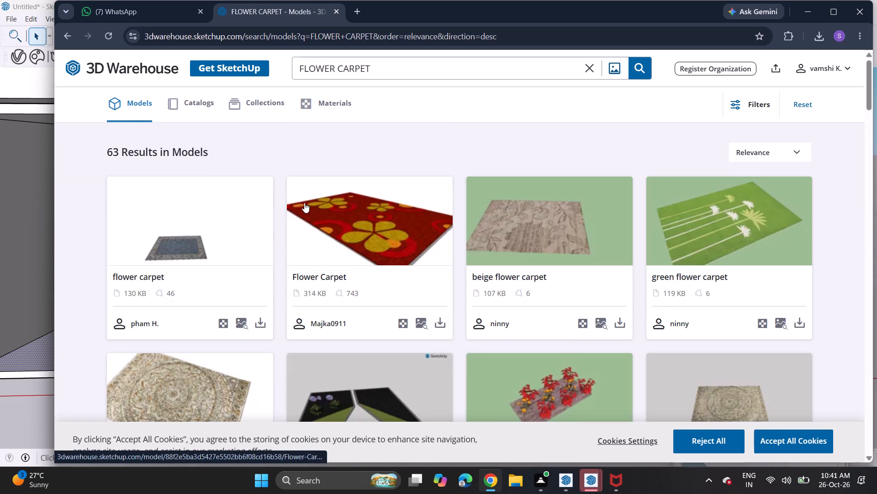
Download the pink floral "rug - carpet" model from the search results.
scroll(328, 229, "down", 2)
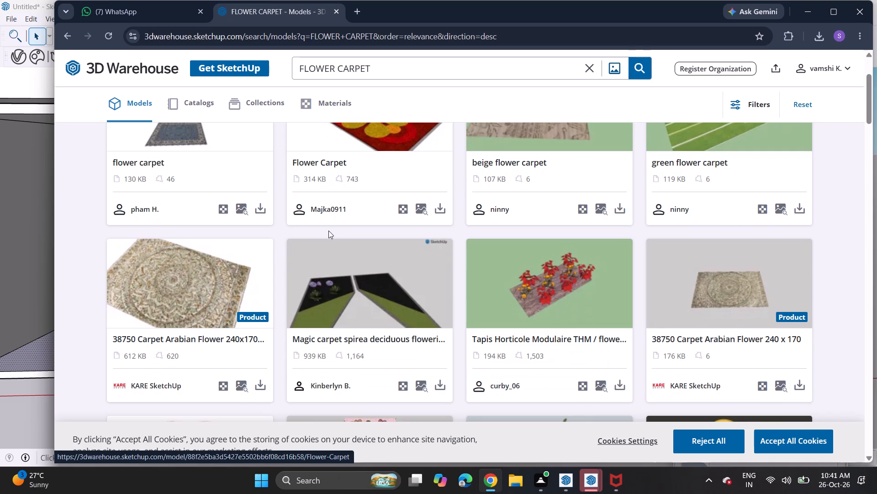
scroll(331, 241, "down", 3)
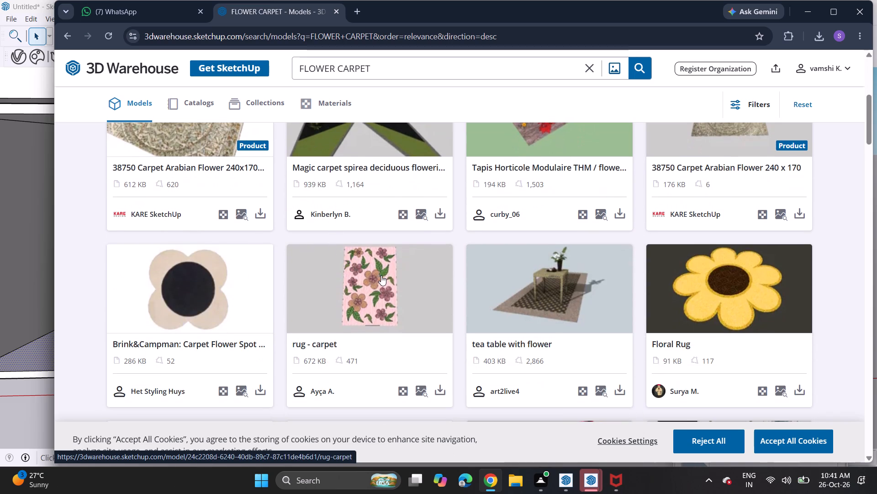
scroll(399, 297, "down", 1)
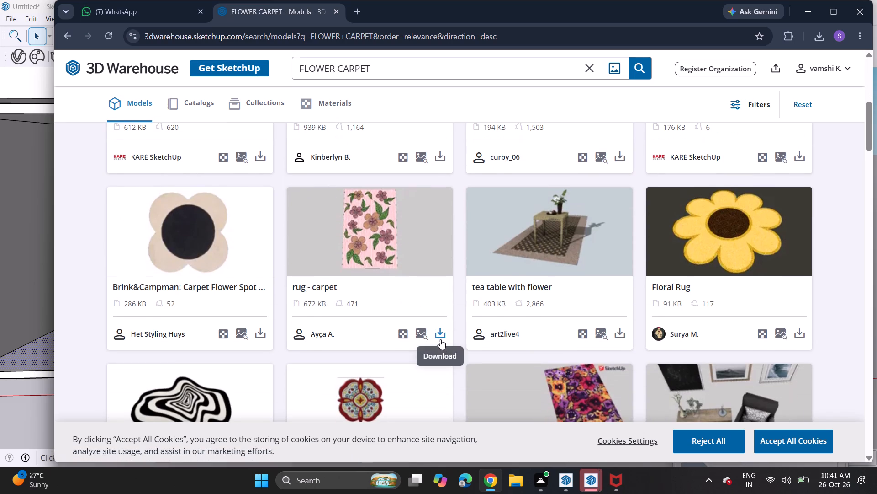
left_click(440, 339)
left_click(453, 357)
Look through the rest of the FLOWER CARPET results for other suitable carpets, returning to the start of the list.
scroll(419, 317, "down", 3)
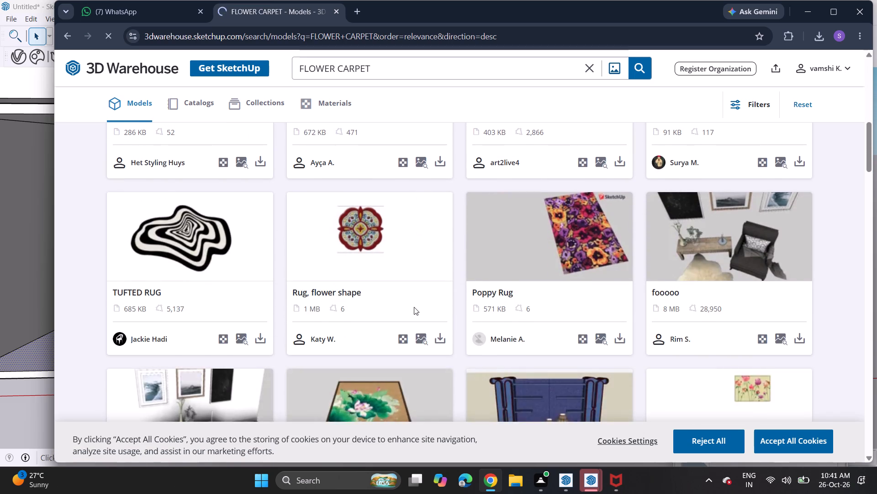
scroll(414, 307, "down", 9)
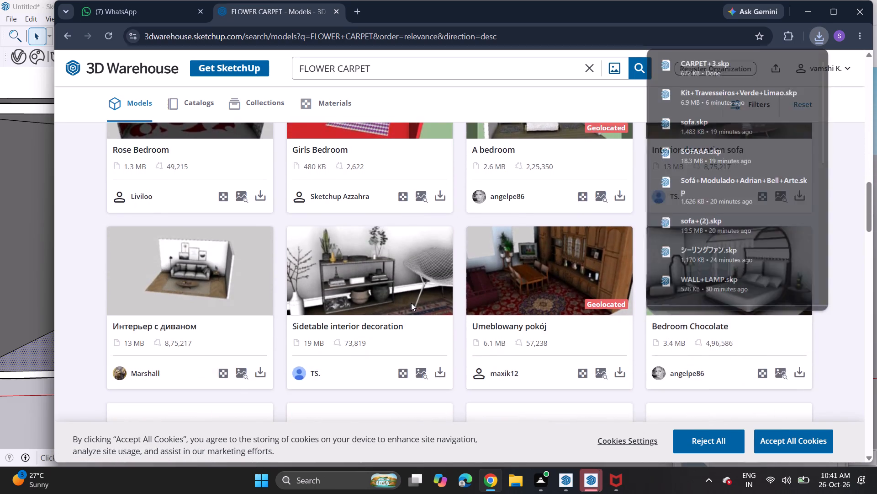
scroll(410, 303, "down", 7)
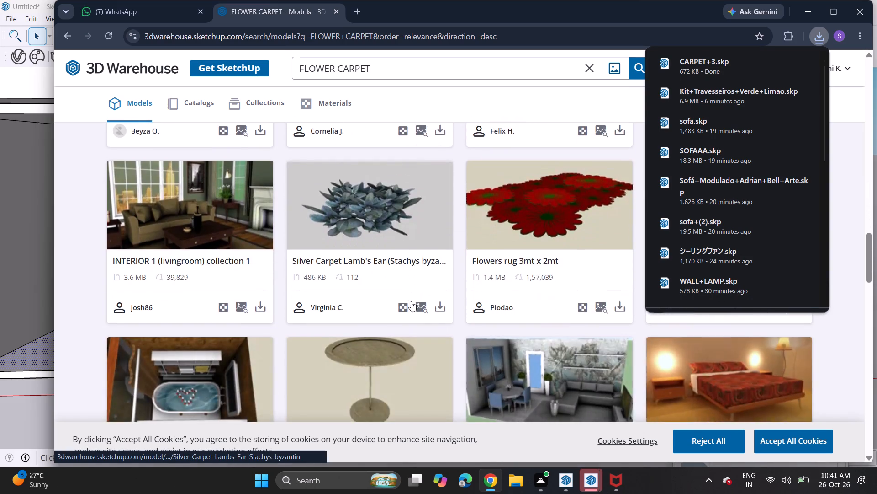
scroll(411, 301, "down", 13)
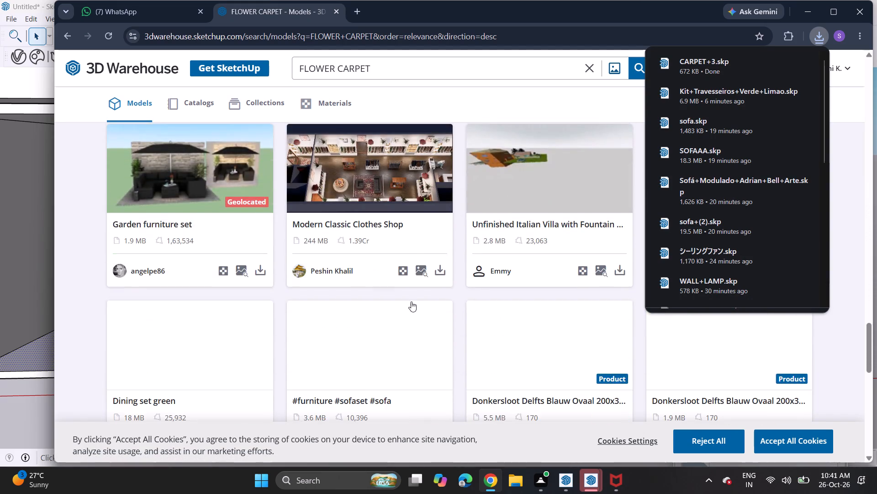
scroll(411, 301, "down", 6)
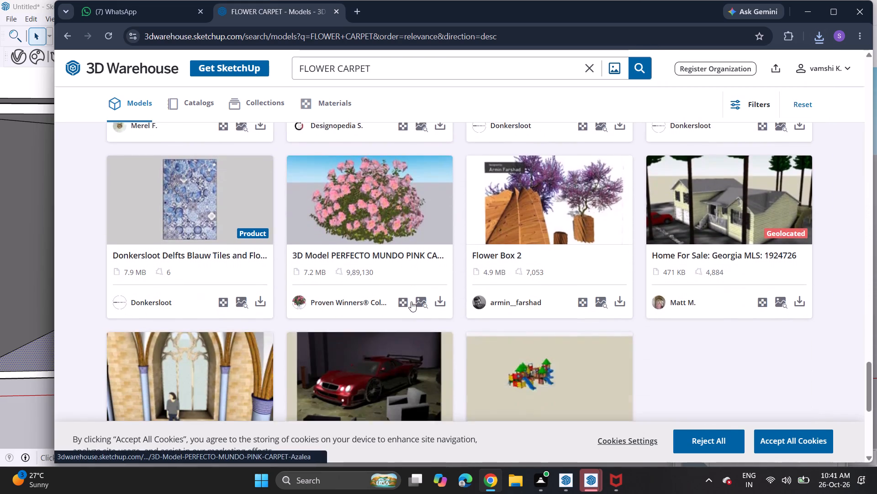
scroll(411, 301, "down", 5)
scroll(411, 301, "up", 9)
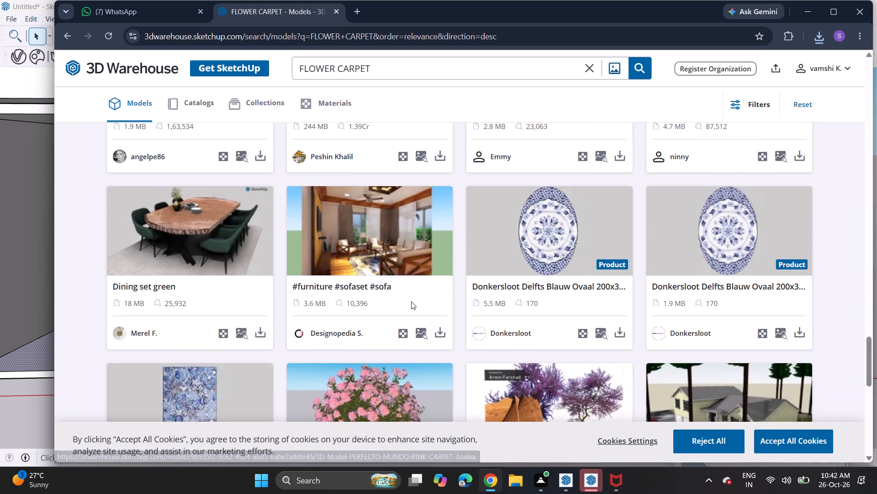
scroll(411, 301, "up", 20)
scroll(411, 301, "up", 17)
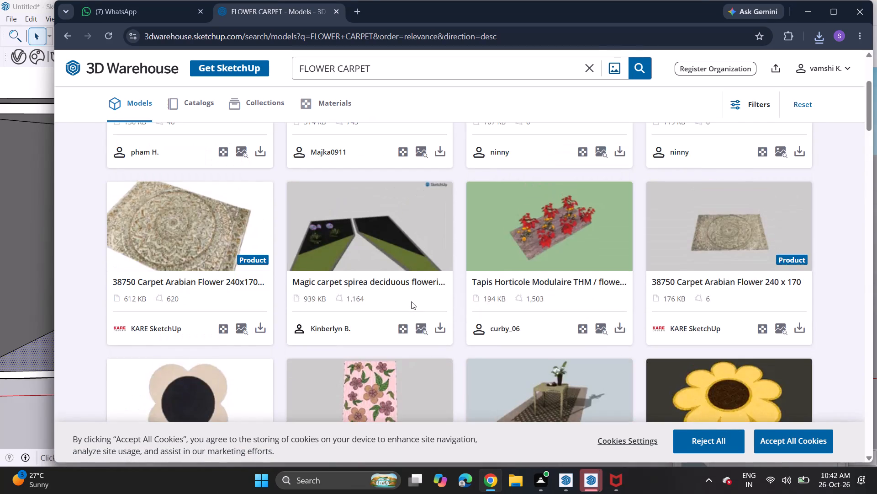
scroll(411, 301, "up", 5)
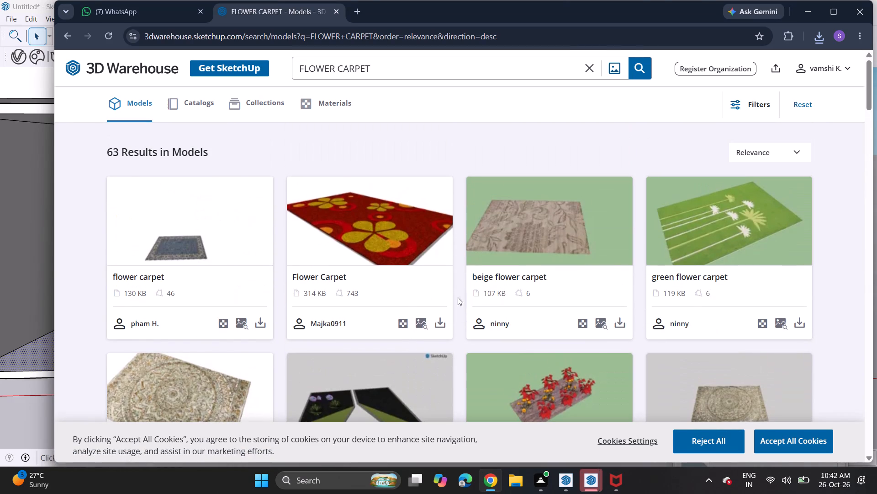
Download the "beige flower carpet" model as a SketchUp file.
left_click(620, 323)
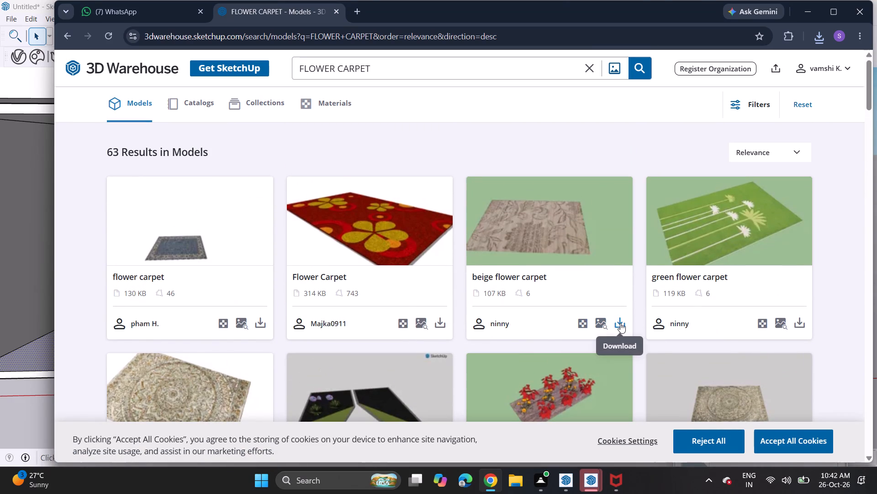
left_click(631, 353)
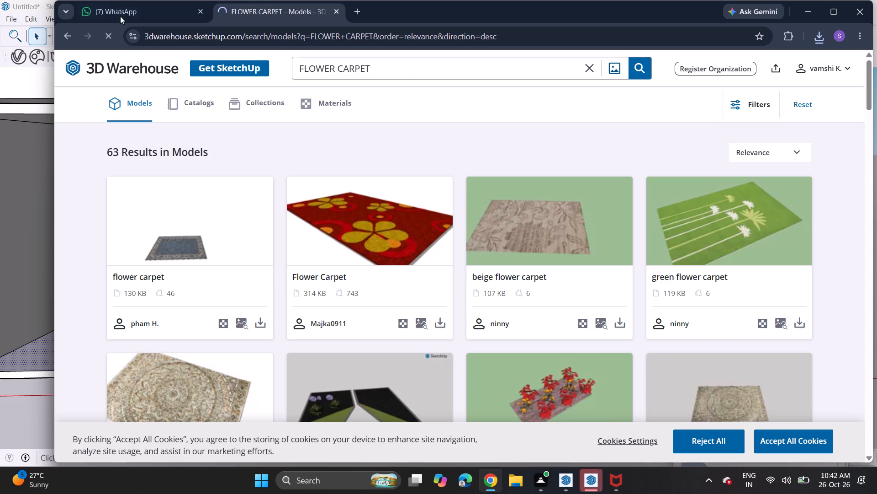
Search the model library for WHITE CARPET.
left_click(334, 70)
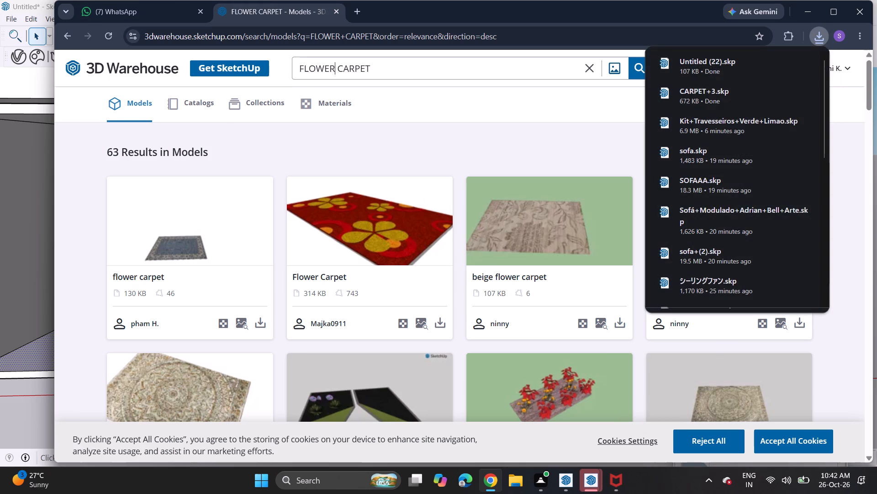
key("BackSpace")
key("BackSpace")
key("BackSpace")
key("BackSpace")
key("BackSpace")
key("BackSpace")
key("BackSpace")
key("BackSpace")
key("BackSpace")
key("BackSpace")
key("BackSpace")
key("BackSpace")
key("BackSpace")
key("BackSpace")
key("BackSpace")
key("w")
type("HITE")
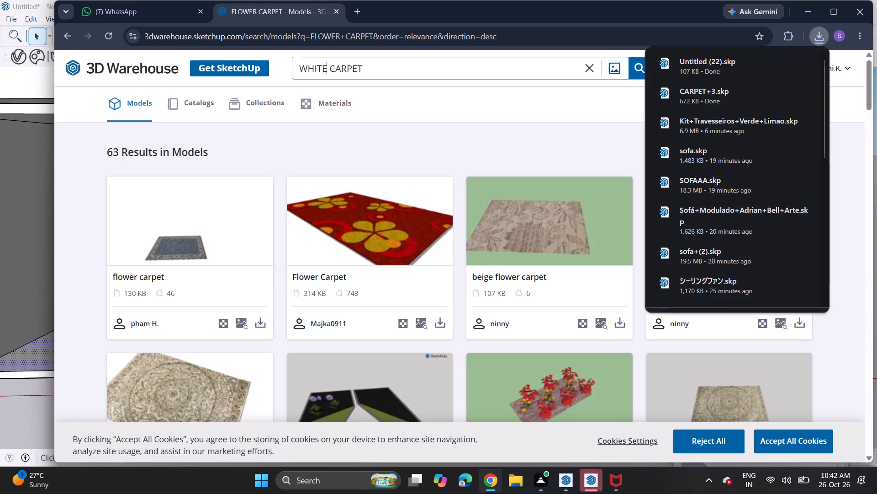
key("Return")
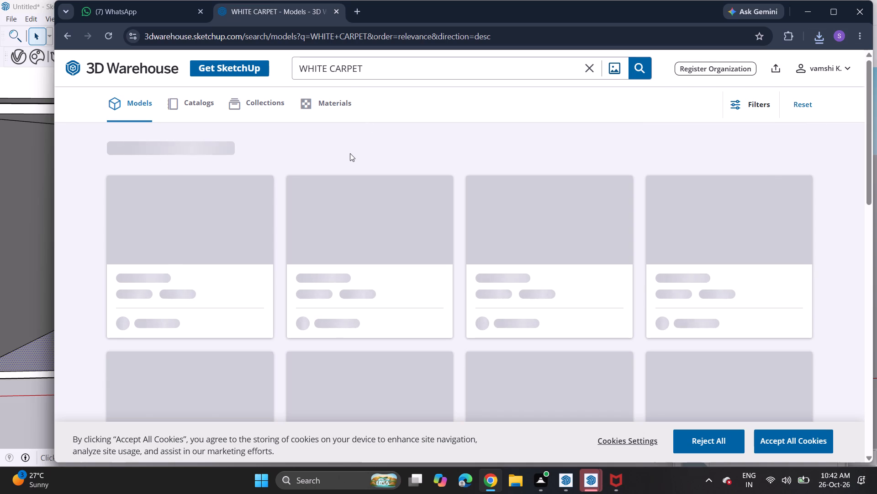
Look through the WHITE CARPET results for a suitable rug, down to the end of the loaded list.
scroll(342, 156, "up", 1)
scroll(344, 162, "down", 2)
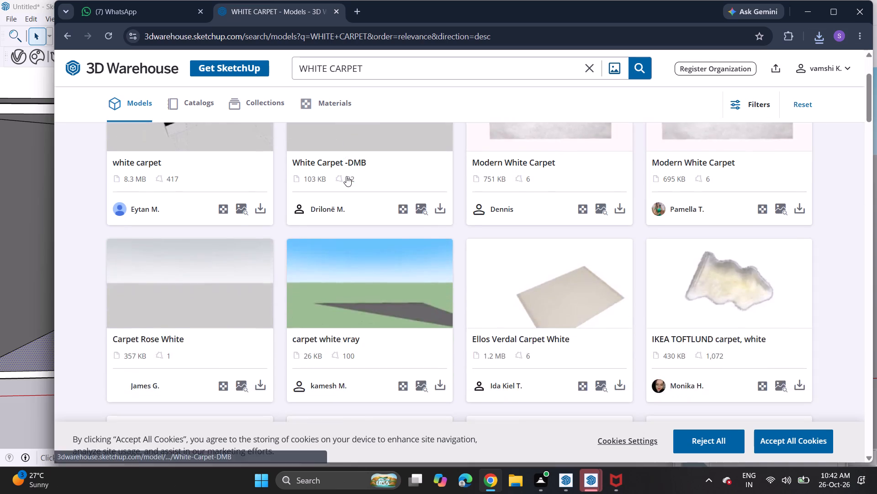
scroll(345, 174, "down", 6)
scroll(345, 174, "up", 2)
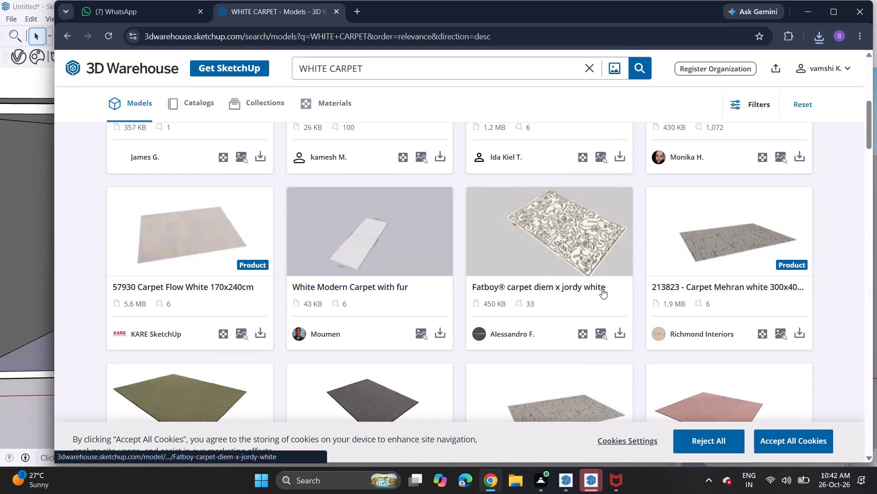
scroll(431, 292, "down", 7)
scroll(428, 292, "up", 1)
scroll(428, 292, "down", 5)
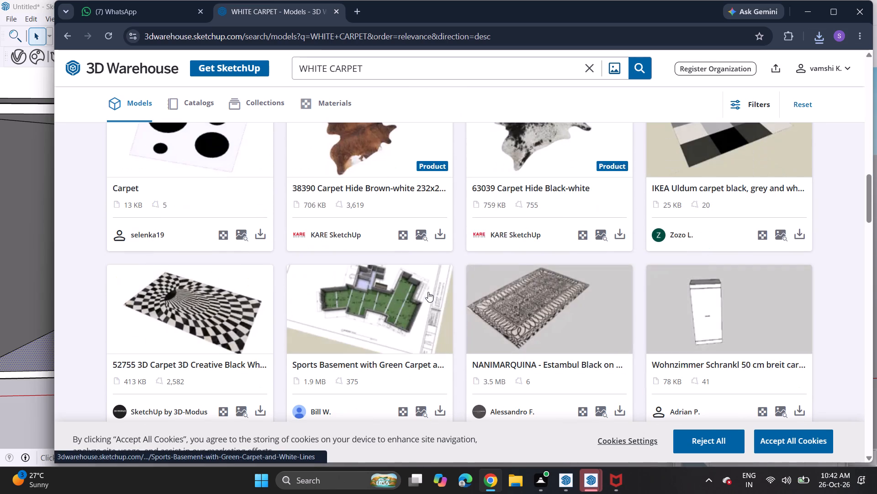
scroll(428, 292, "down", 10)
scroll(428, 292, "up", 1)
scroll(428, 292, "down", 1)
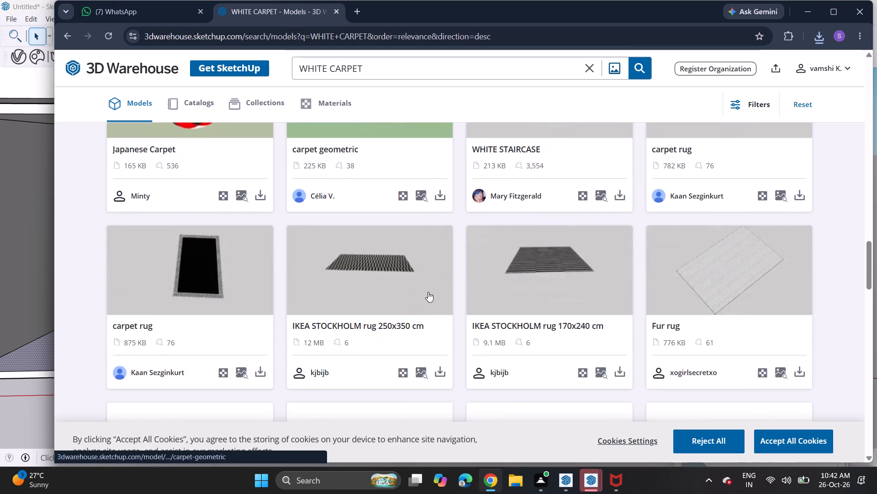
scroll(428, 292, "down", 8)
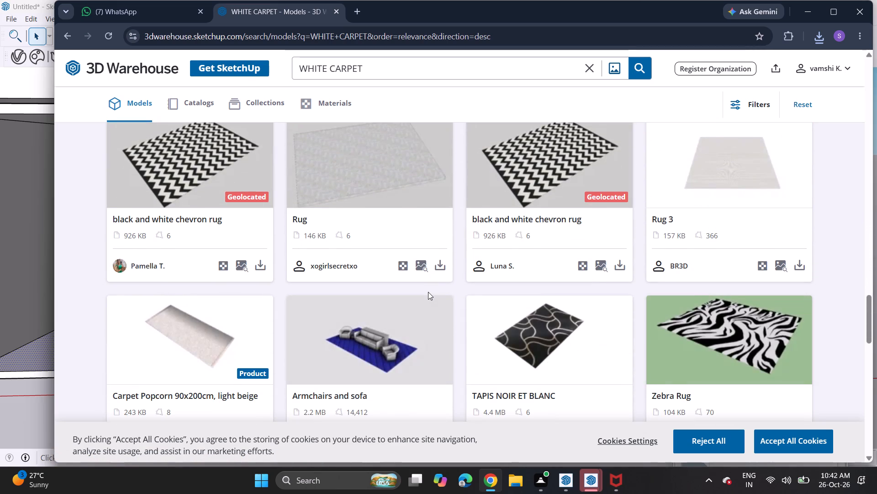
scroll(428, 292, "down", 4)
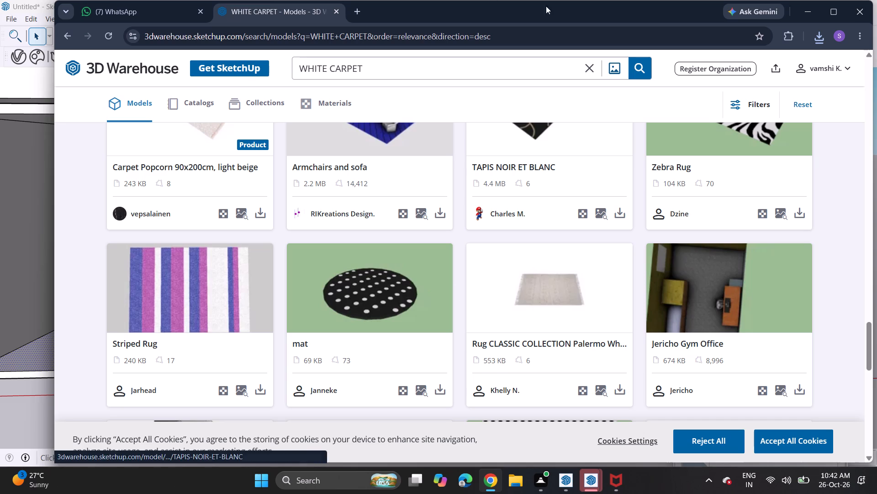
scroll(525, 238, "down", 7)
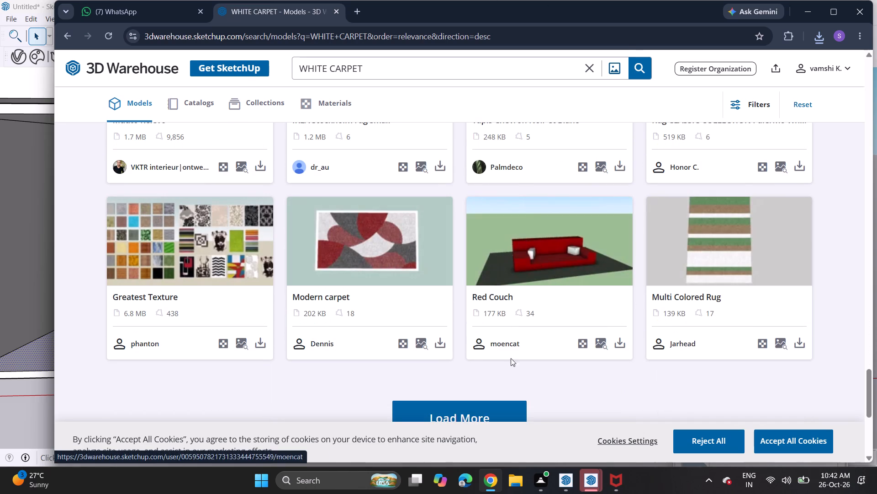
Download the red, grey and white "Modern carpet" model as a SketchUp file.
left_click(438, 345)
left_click(454, 374)
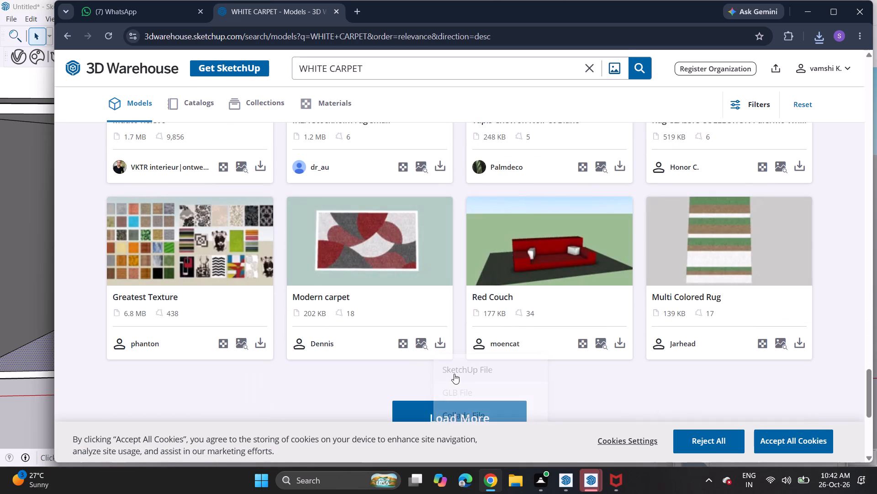
Load more WHITE CARPET results at the end of the list.
scroll(436, 322, "down", 2)
left_click(452, 298)
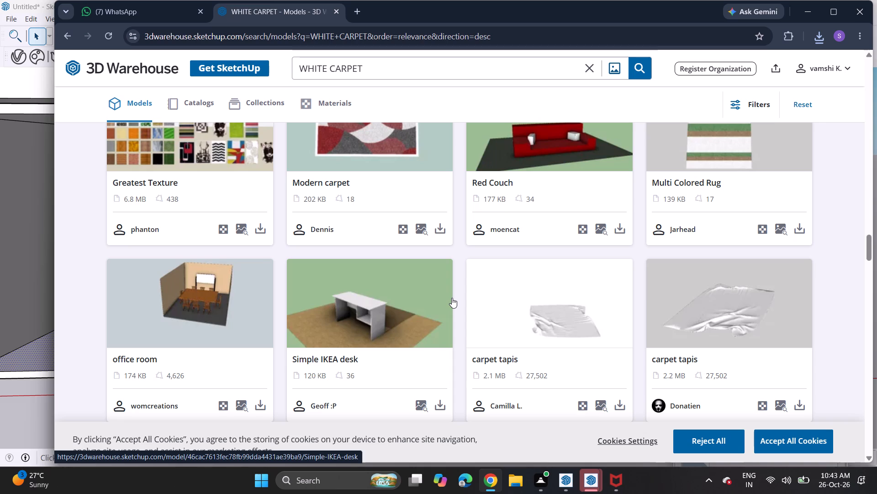
Replace the model search with WOOL CARPET.
left_click(387, 66)
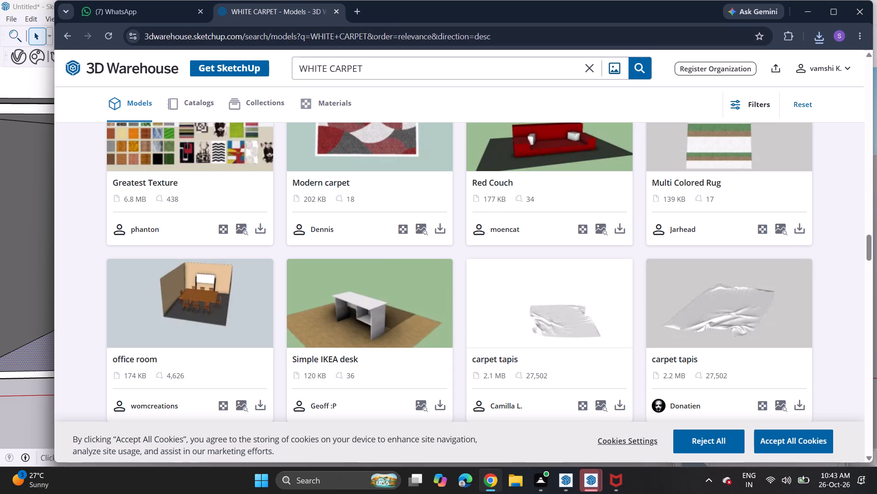
key("BackSpace")
key("BackSpace")
key("BackSpace")
key("BackSpace")
key("BackSpace")
key("BackSpace")
key("BackSpace")
key("BackSpace")
key("BackSpace")
key("BackSpace")
key("BackSpace")
key("BackSpace")
key("BackSpace")
key("BackSpace")
key("BackSpace")
key("BackSpace")
key("BackSpace")
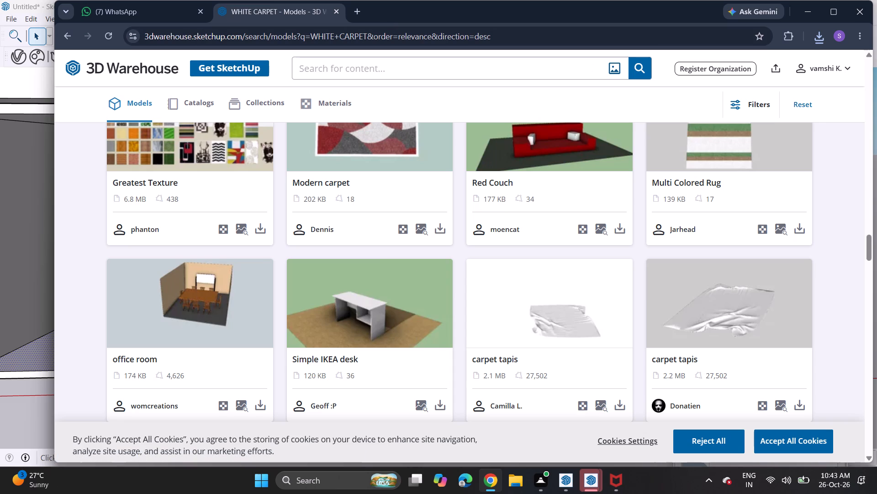
type("WOOL CARPET")
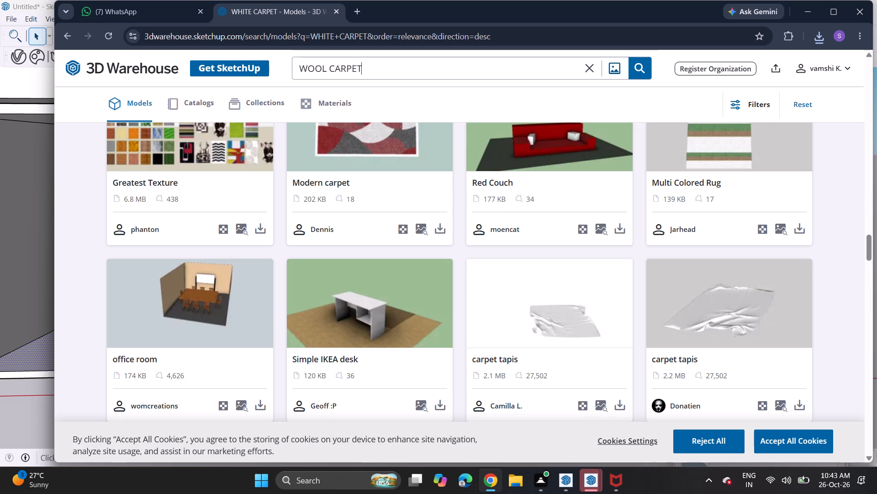
key("Return")
Examine the WOOL CARPET results, comparing the carpet designs and plain colours.
scroll(272, 211, "up", 9)
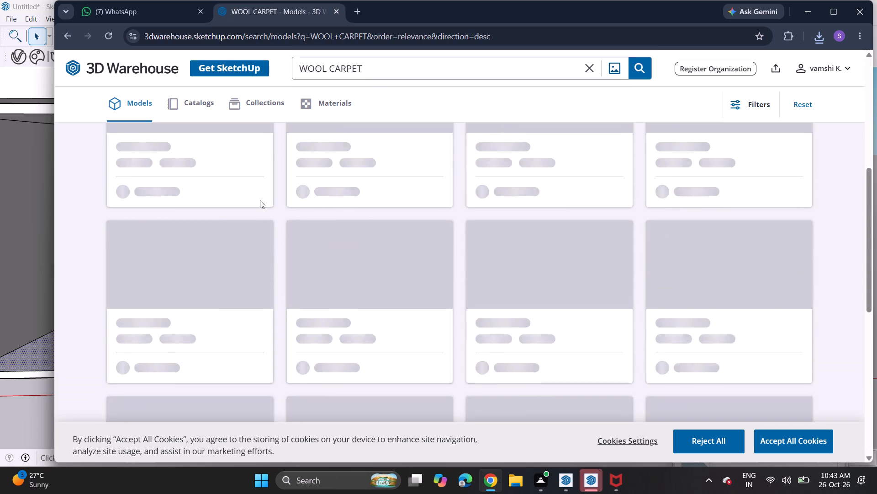
scroll(260, 200, "up", 5)
scroll(294, 244, "down", 3)
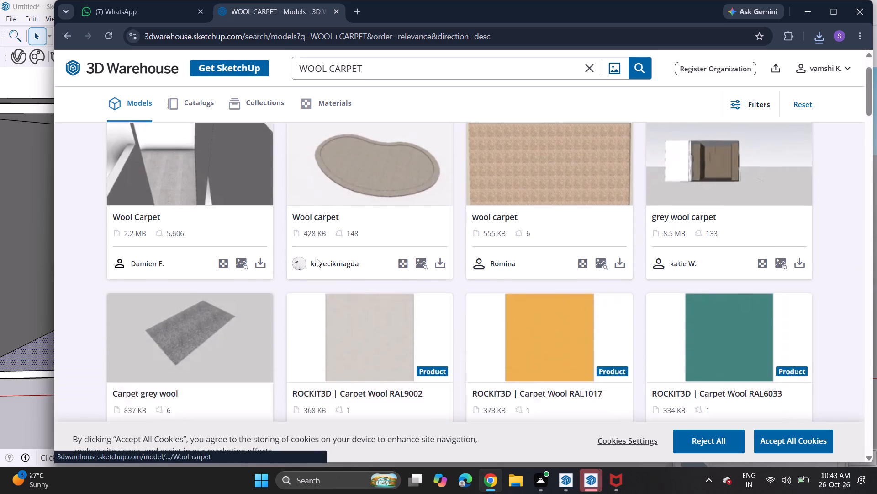
scroll(317, 259, "down", 14)
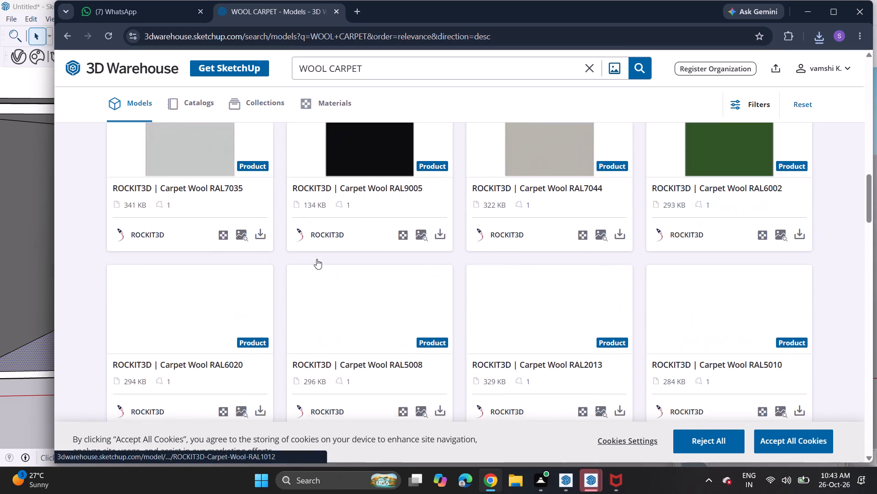
scroll(317, 259, "up", 11)
scroll(310, 258, "down", 1)
scroll(310, 258, "up", 5)
scroll(317, 247, "down", 1)
scroll(317, 247, "up", 1)
scroll(317, 247, "down", 1)
scroll(317, 247, "up", 1)
scroll(317, 247, "down", 2)
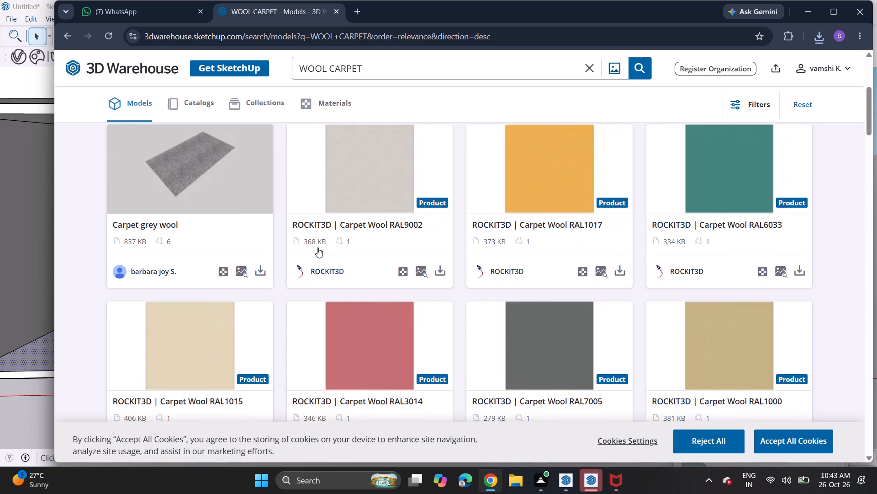
scroll(317, 247, "down", 6)
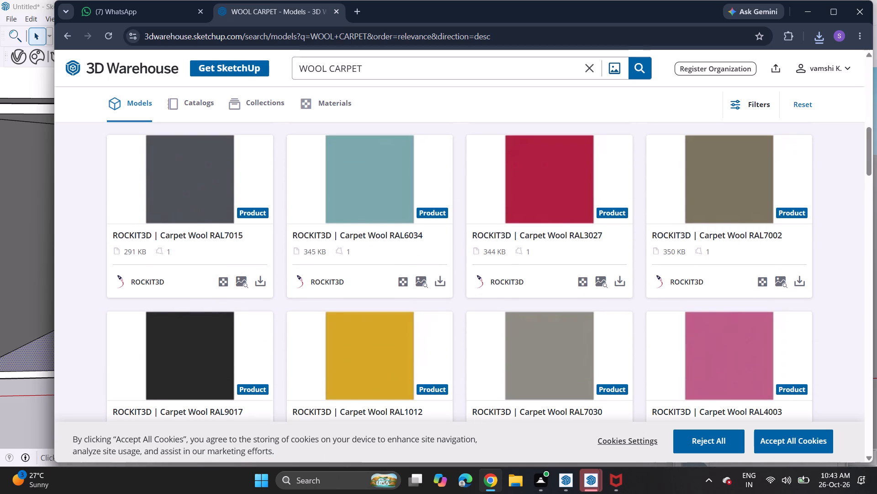
scroll(317, 247, "down", 1)
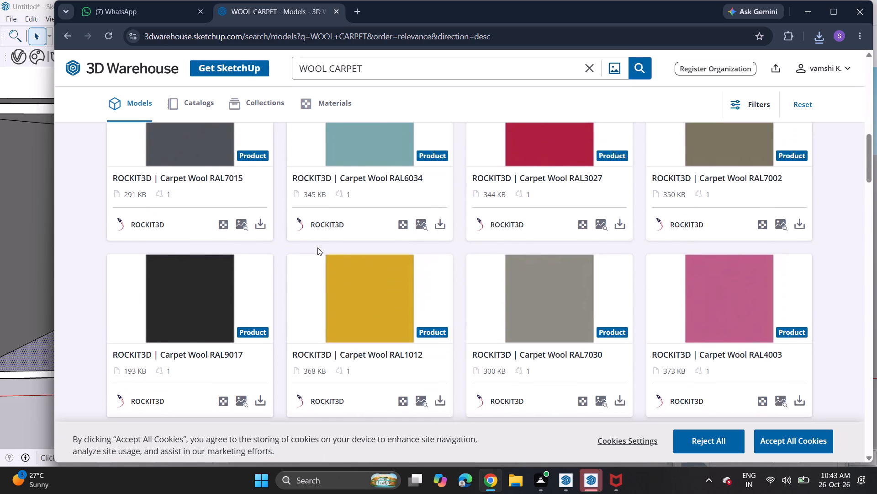
scroll(317, 247, "down", 1)
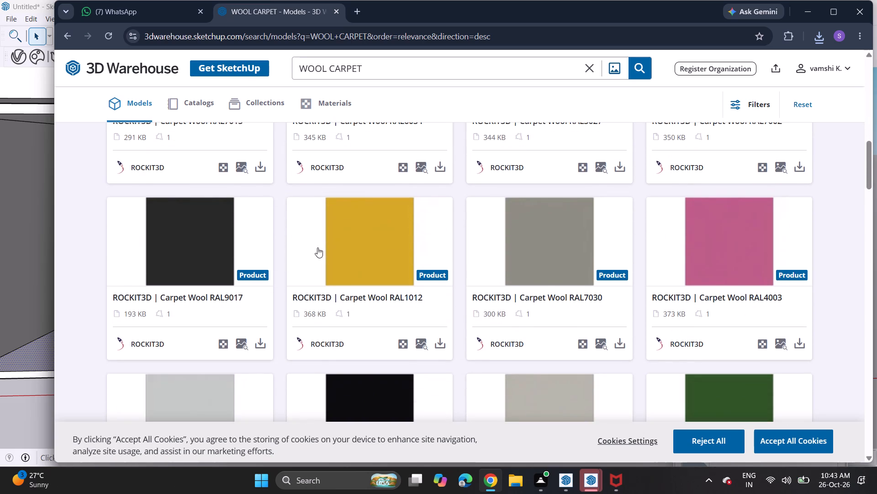
scroll(317, 247, "down", 7)
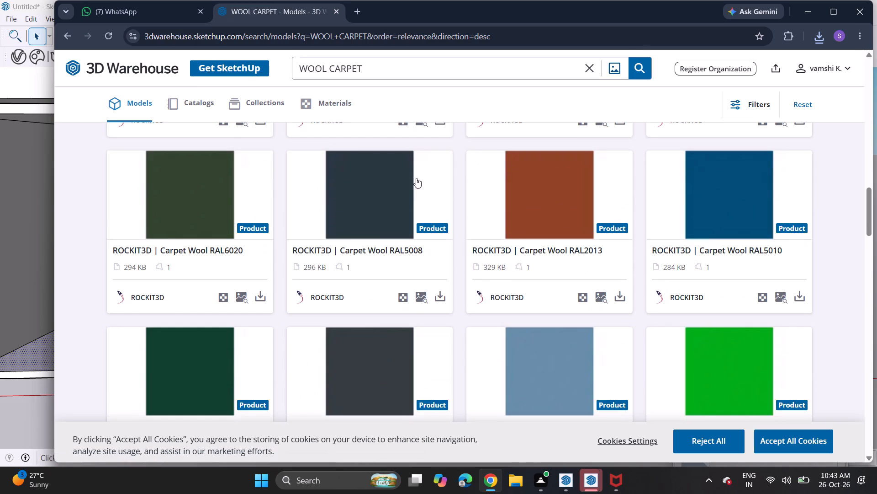
Switch to SketchUp, import the downloaded "rug (1)" file, and place the rug on the floor in front of the sofa.
left_click(803, 19)
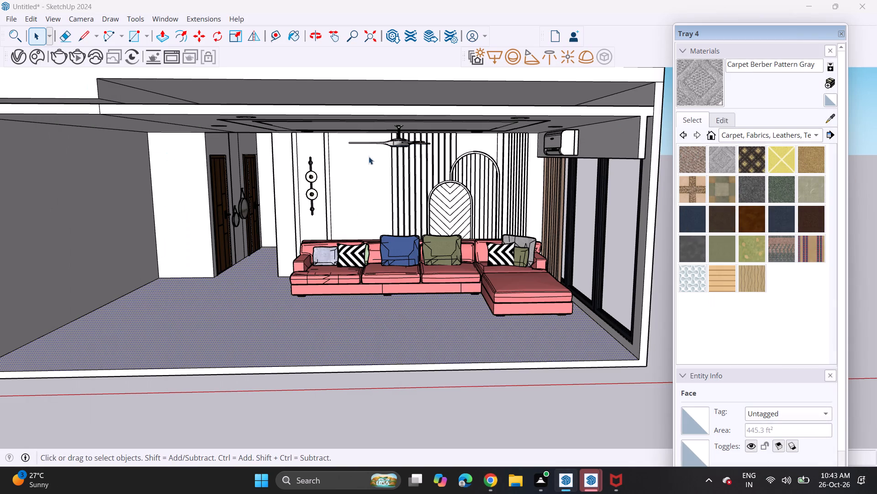
left_click(16, 20)
left_click(32, 176)
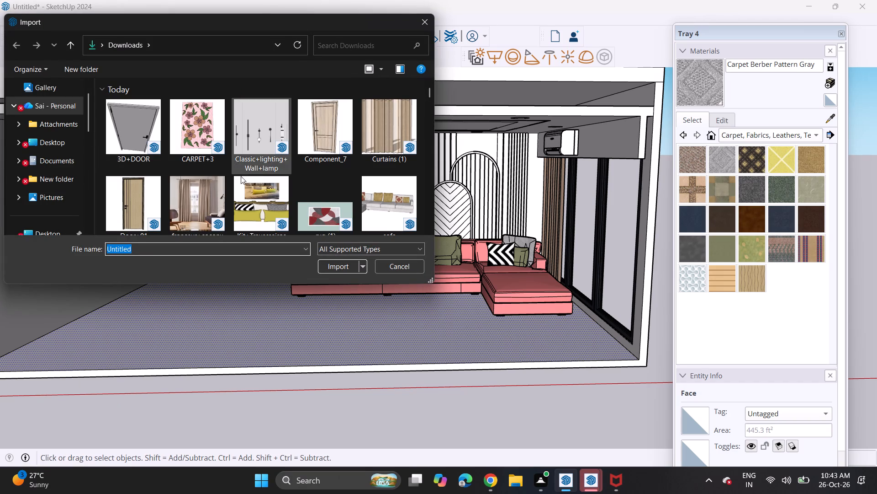
left_click(323, 208)
left_click(339, 264)
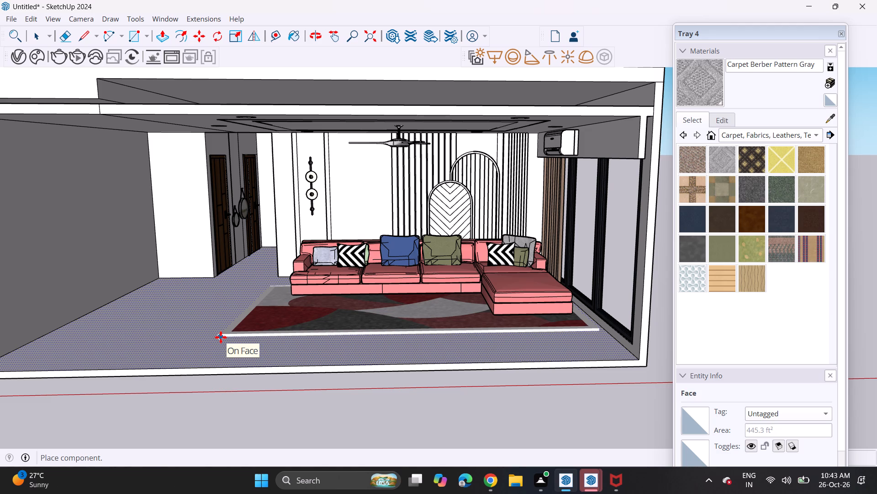
left_click(194, 337)
Move the rug by its front corner near the sofa's chaise, adjusting its height relative to the floor.
scroll(556, 369, "up", 6)
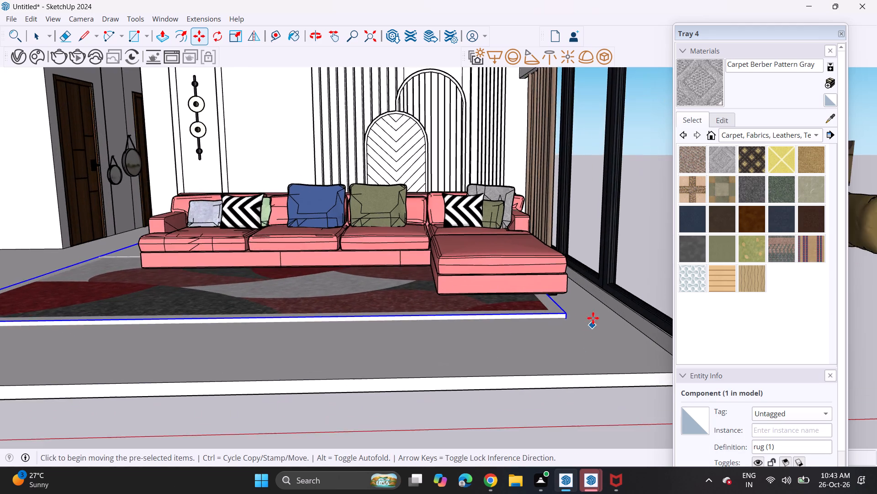
scroll(582, 305, "up", 5)
left_click(556, 323)
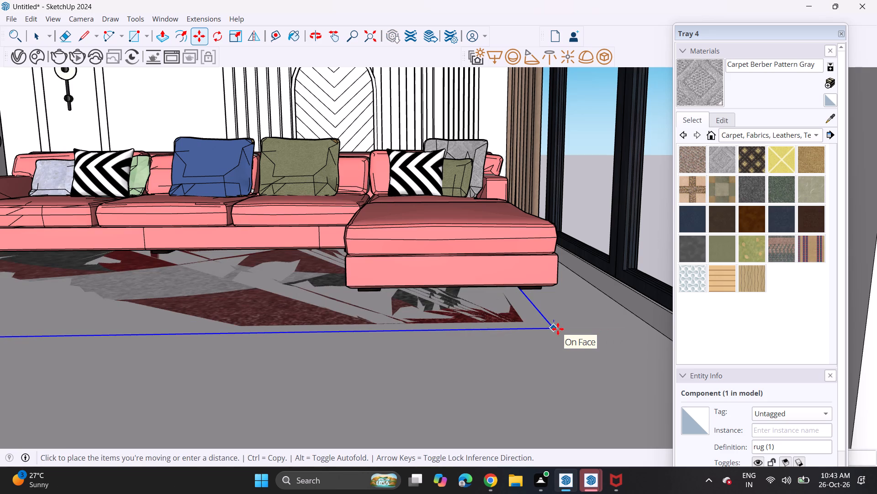
scroll(559, 322, "up", 12)
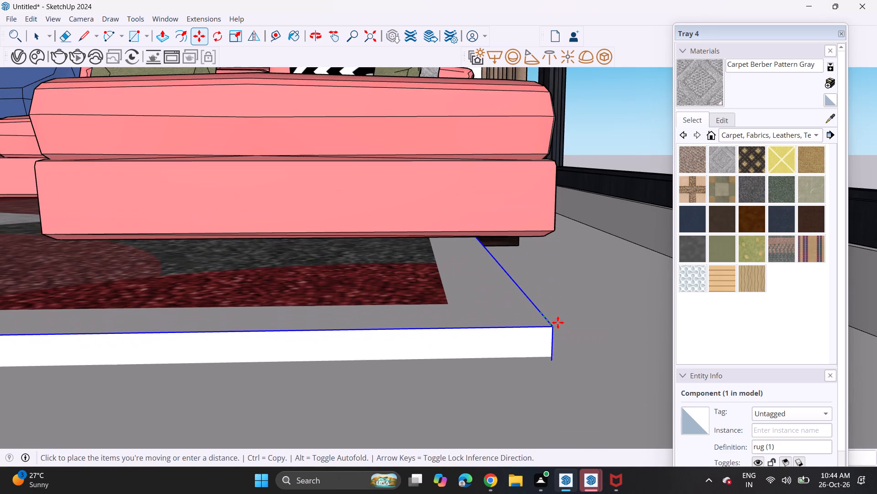
left_click(556, 330)
left_click(555, 332)
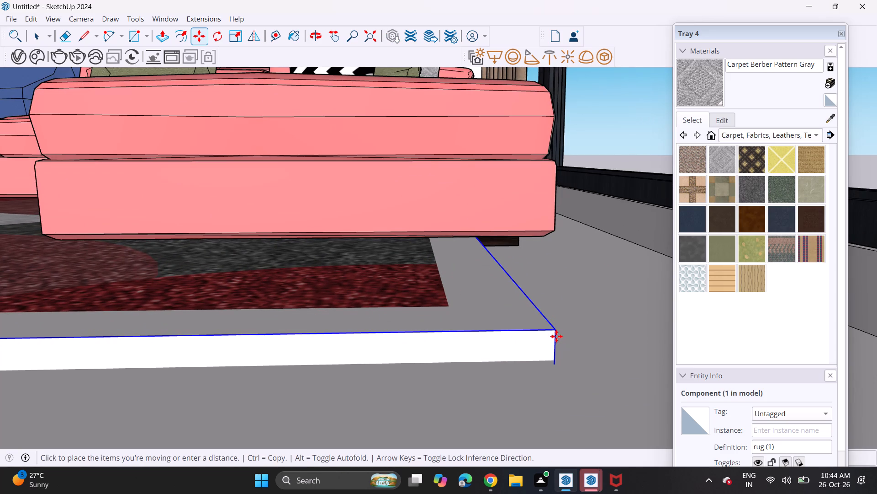
middle_click_drag(558, 337, 539, 252)
scroll(553, 311, "up", 1)
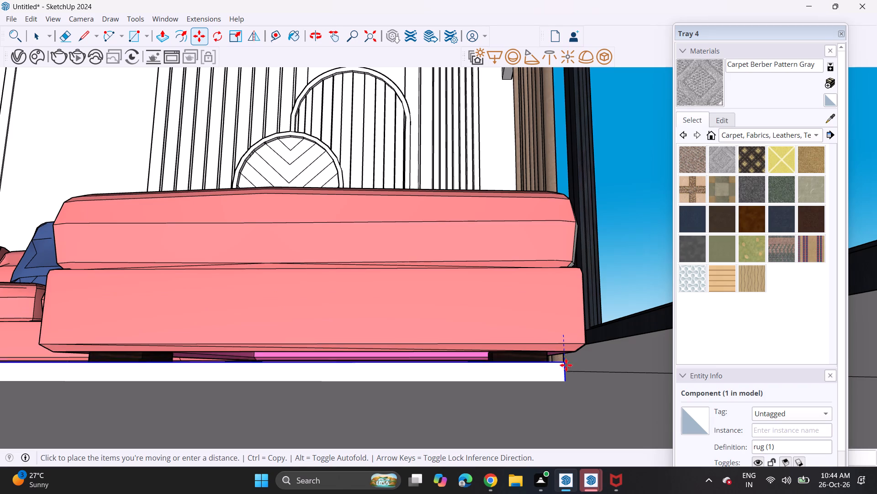
left_click(566, 371)
middle_click_drag(591, 368, 603, 387)
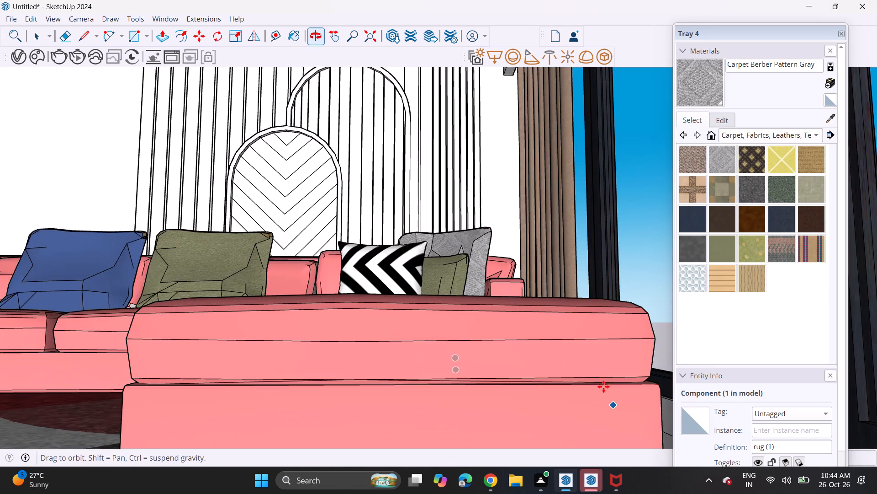
Examine the rug's placement beneath the sofa from outside and inside the room.
scroll(546, 390, "down", 6)
scroll(541, 389, "up", 1)
scroll(523, 390, "down", 1)
scroll(522, 392, "up", 1)
scroll(521, 393, "down", 17)
key("space")
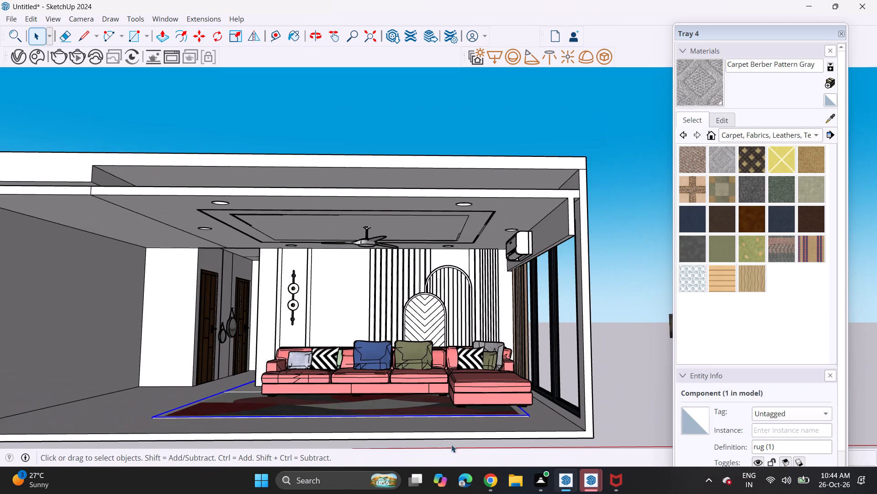
left_click(444, 423)
middle_click_drag(452, 408, 455, 439)
middle_click_drag(426, 421, 462, 353)
middle_click_drag(481, 333, 478, 359)
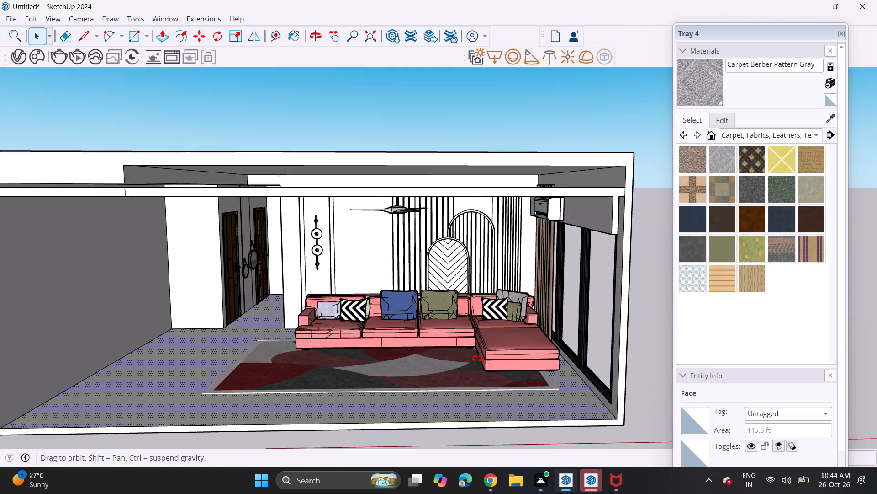
middle_click_drag(478, 359, 475, 359)
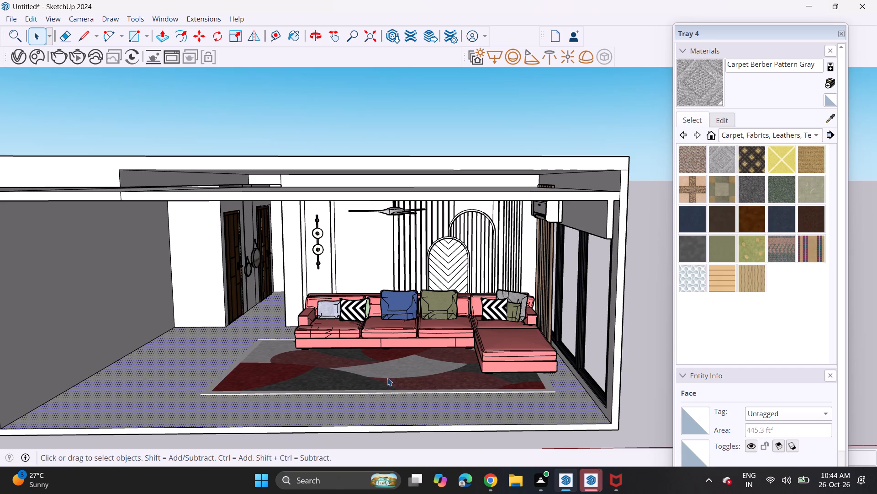
middle_click_drag(523, 338, 530, 322)
scroll(525, 347, "up", 2)
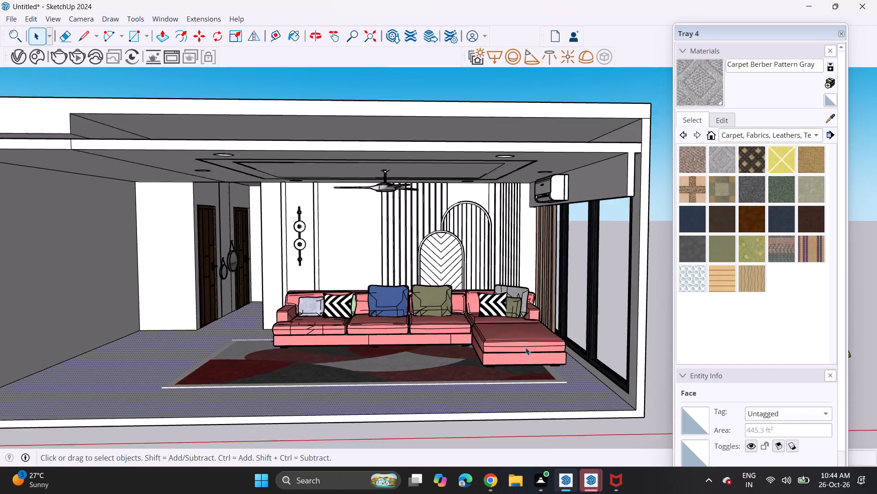
scroll(525, 347, "up", 2)
Sample the sofa's 0013_LightCoral material and open it for editing.
left_click(834, 126)
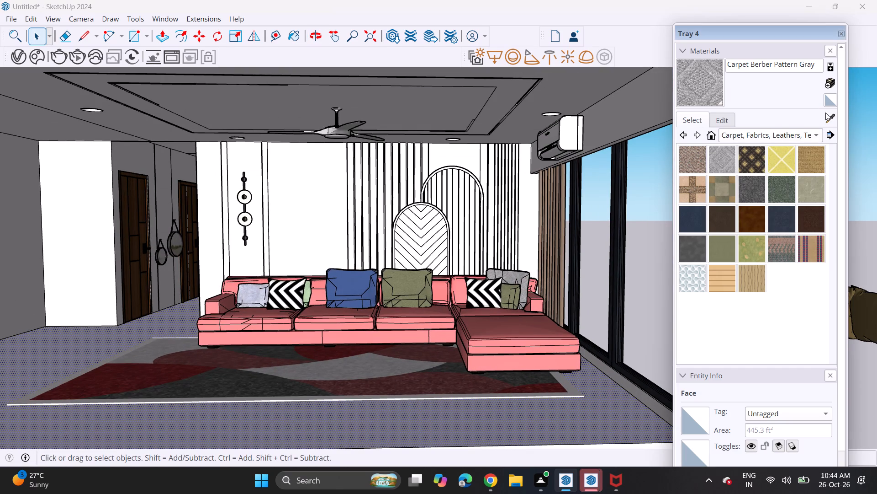
left_click(829, 118)
left_click(521, 326)
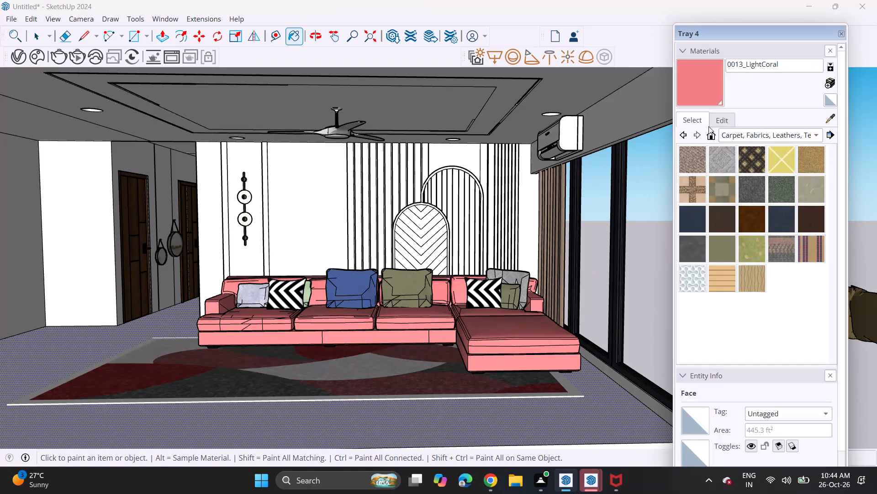
left_click(714, 111)
left_click(717, 113)
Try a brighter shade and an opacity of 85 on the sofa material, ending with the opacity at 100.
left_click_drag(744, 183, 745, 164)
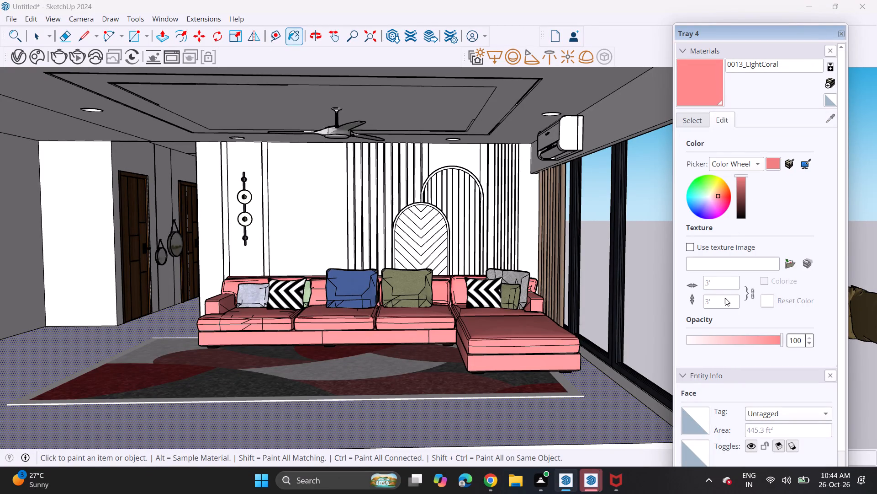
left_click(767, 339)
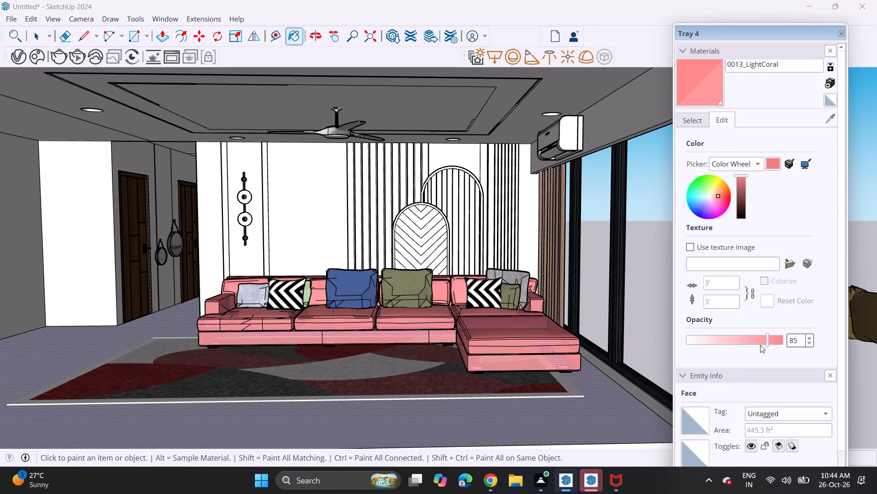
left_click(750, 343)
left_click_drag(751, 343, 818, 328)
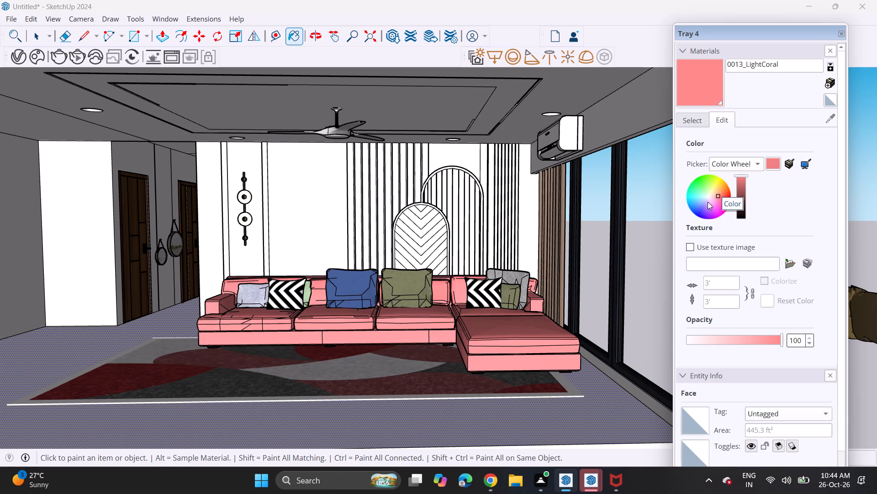
Import the downloaded CARPET+3 model and place it by the back edge of the room's roof.
left_click(3, 17)
left_click(14, 21)
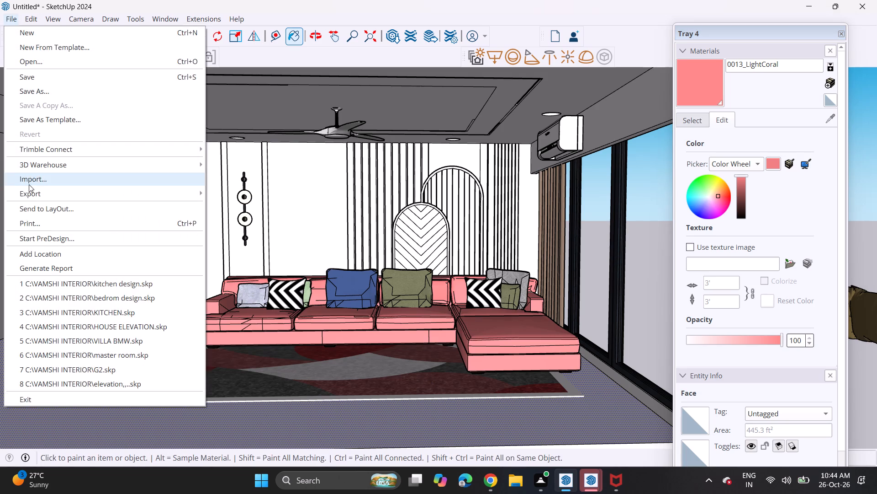
left_click(29, 184)
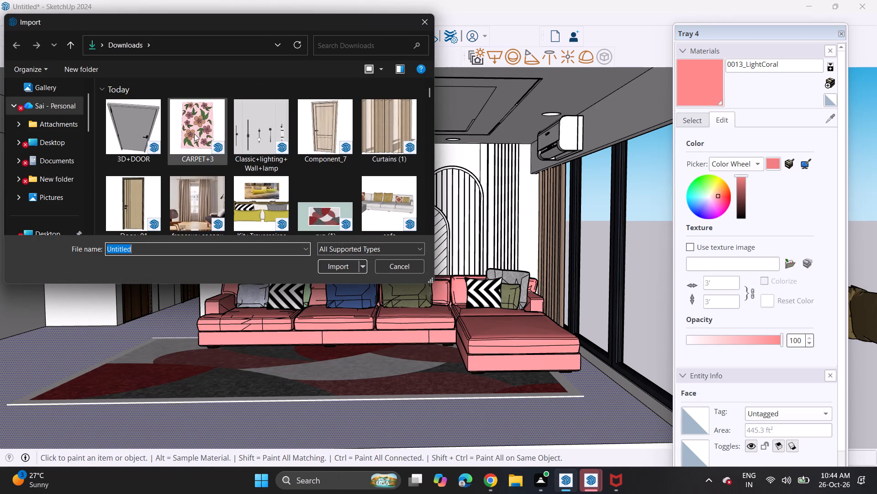
left_click(194, 134)
left_click(338, 262)
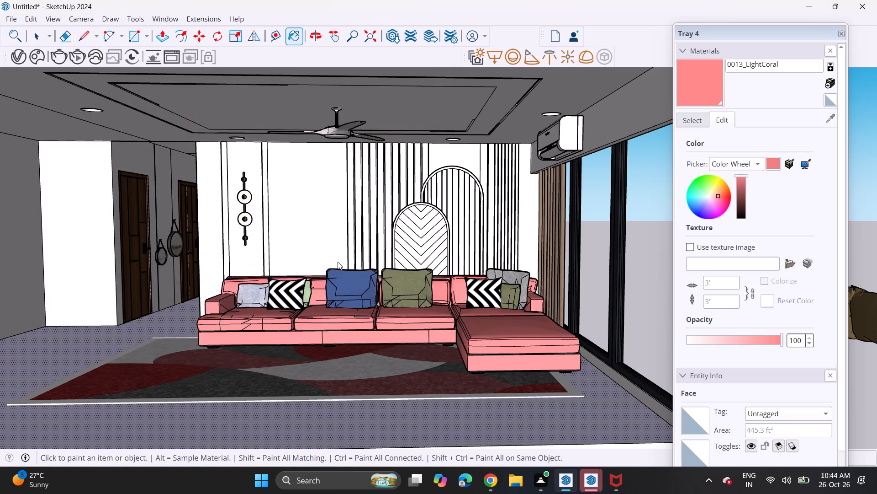
scroll(338, 262, "down", 3)
scroll(338, 262, "up", 1)
scroll(338, 262, "down", 9)
middle_click_drag(212, 305, 225, 386)
left_click(312, 183)
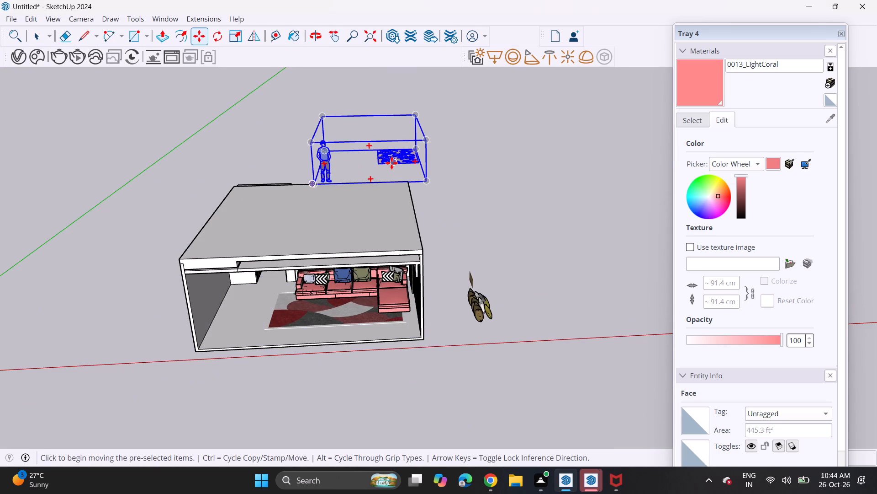
Move the CARPET+3 component by its back corner onto the floor in front of the sofa, beside the chaise.
left_click(418, 149)
scroll(373, 308, "up", 5)
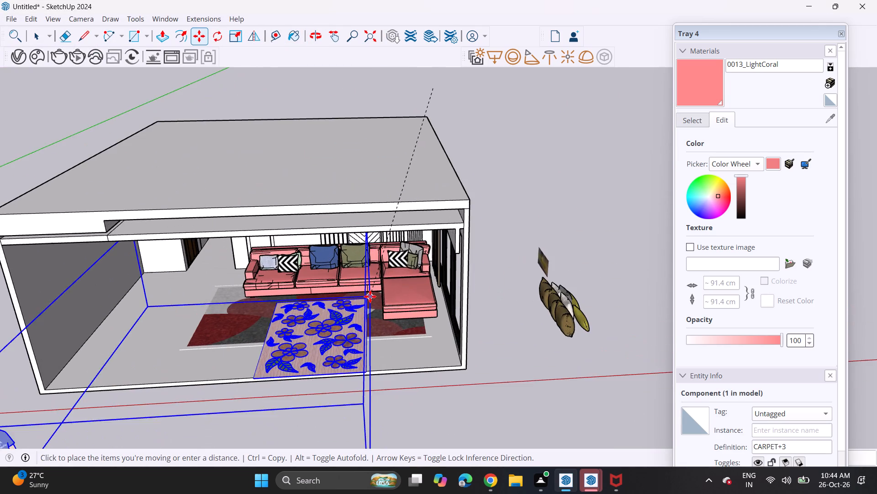
scroll(373, 293, "up", 4)
left_click(377, 296)
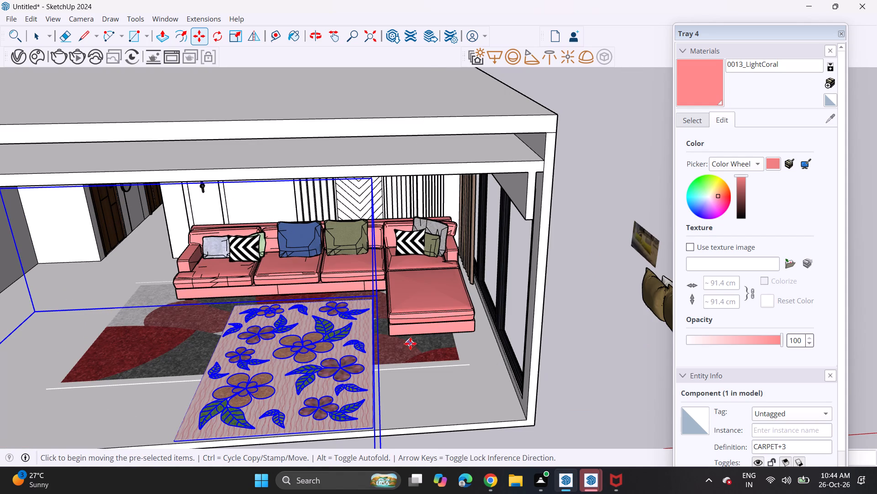
key("space")
Open the CARPET+3 component for editing.
left_click(421, 392)
middle_click_drag(413, 420, 412, 395)
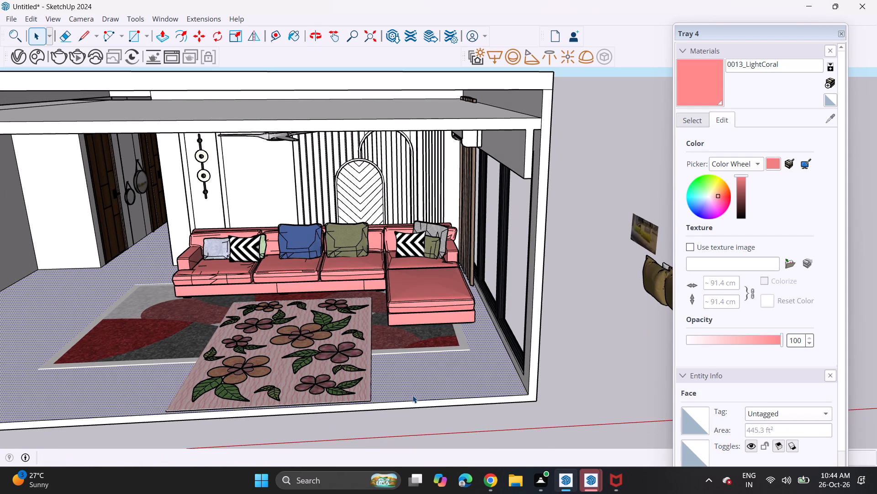
left_click(276, 381)
right_click(295, 355)
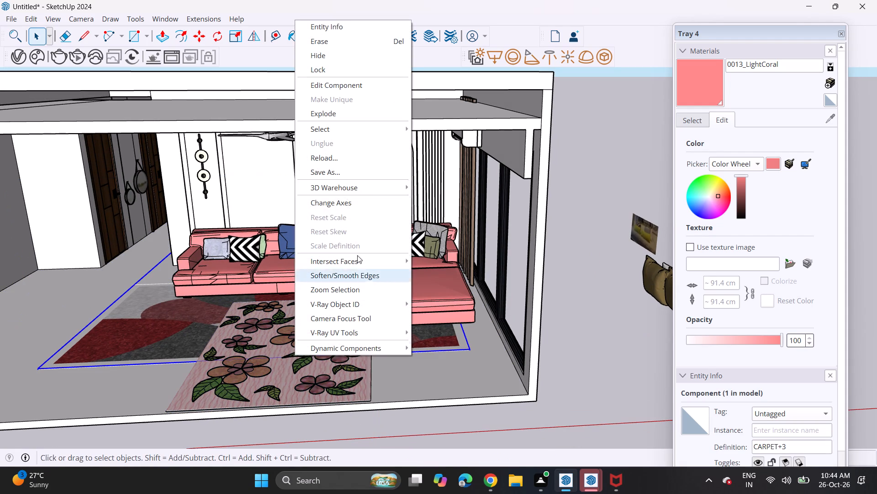
left_click(249, 406)
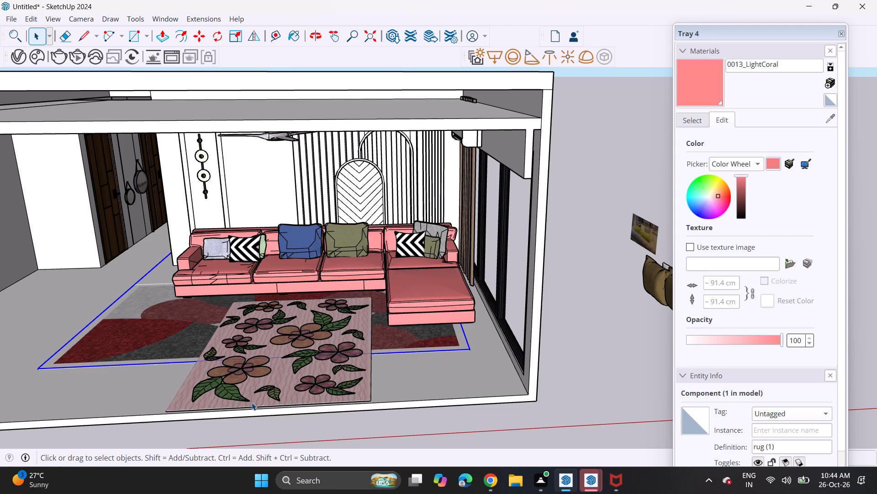
right_click(282, 380)
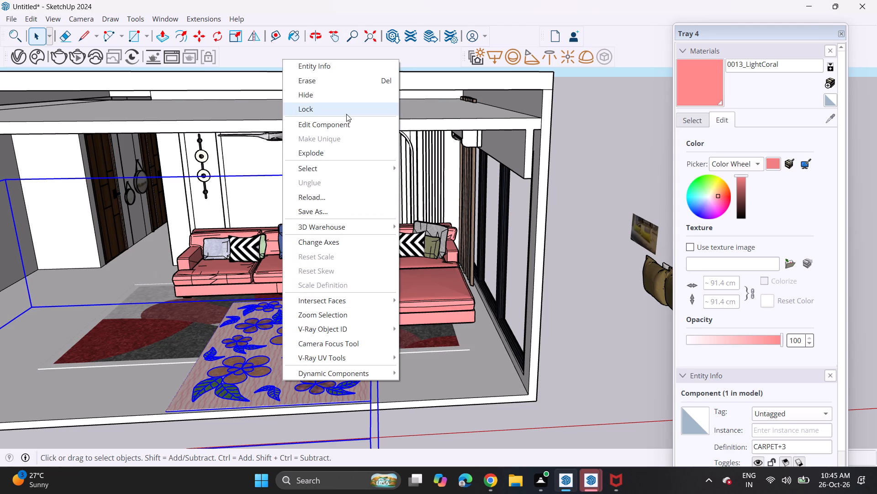
left_click(345, 121)
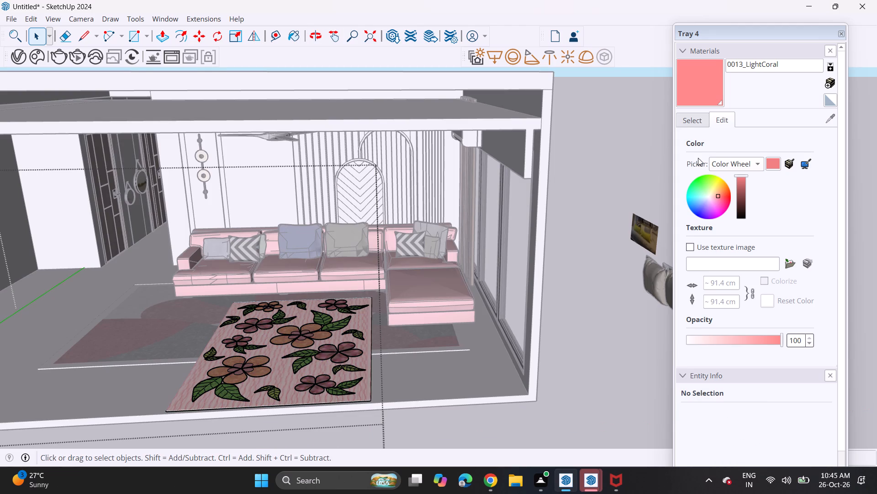
Change the colour of the 0013_LightCoral material to off-white.
left_click(710, 198)
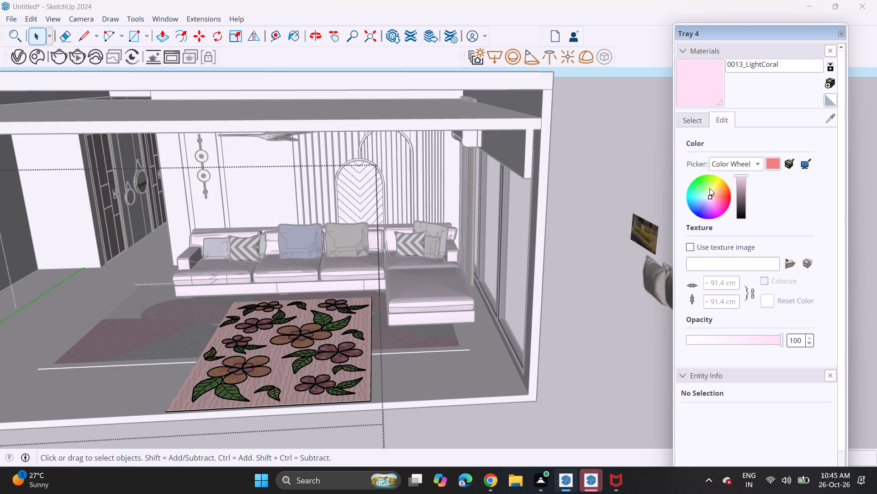
left_click(708, 195)
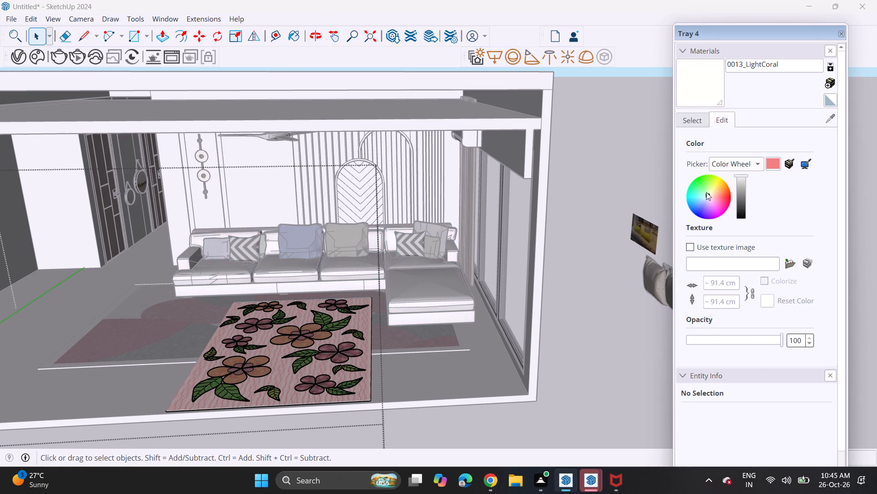
left_click(697, 116)
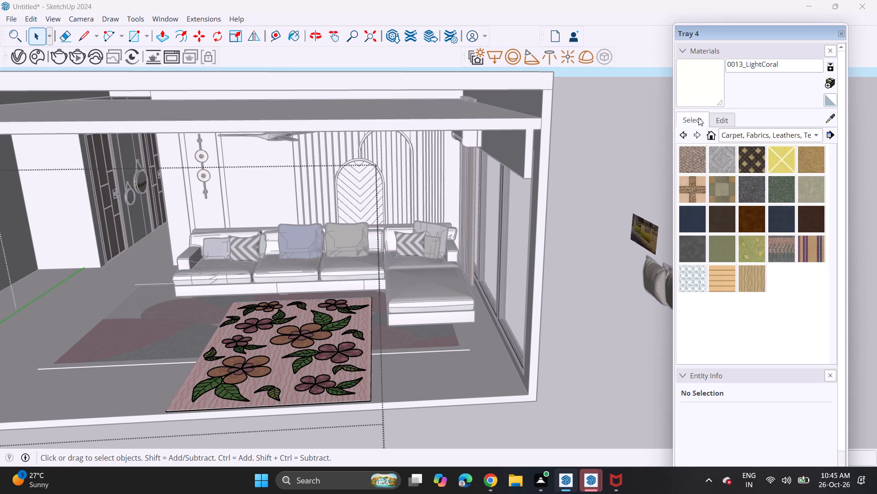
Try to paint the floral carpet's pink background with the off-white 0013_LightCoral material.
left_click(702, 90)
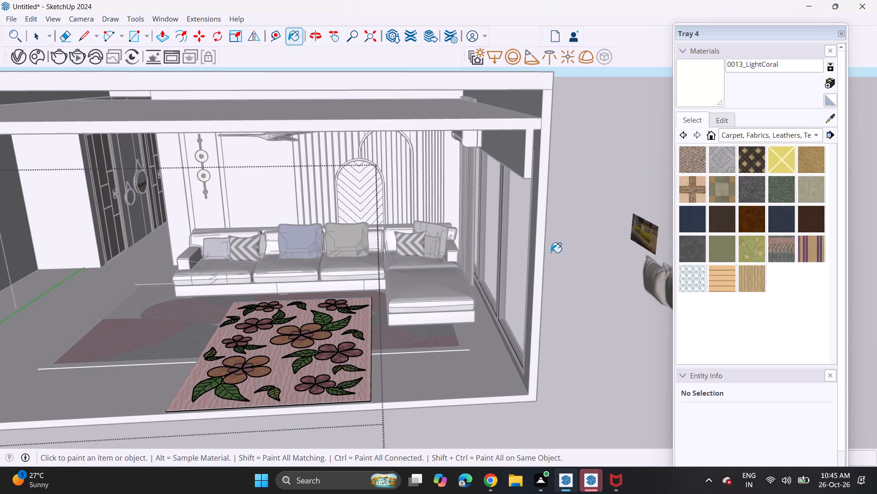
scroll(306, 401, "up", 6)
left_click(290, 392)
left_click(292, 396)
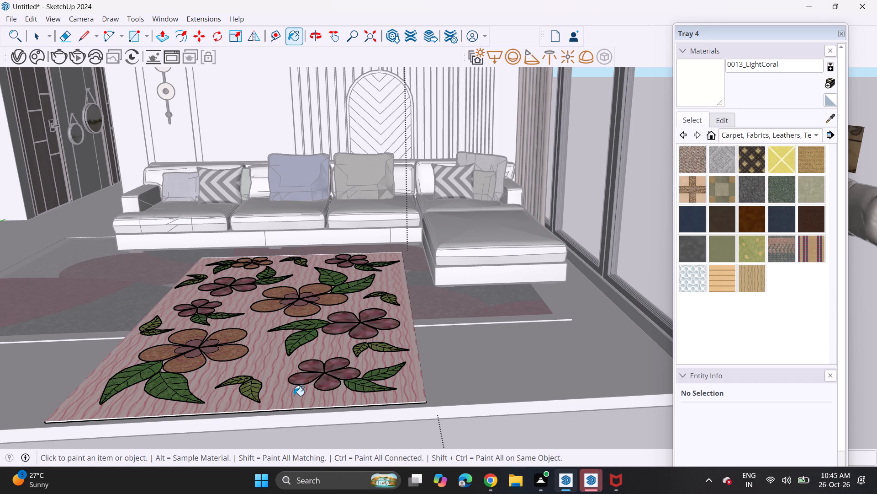
Convert the floral carpet group into a component.
key("space")
right_click(298, 406)
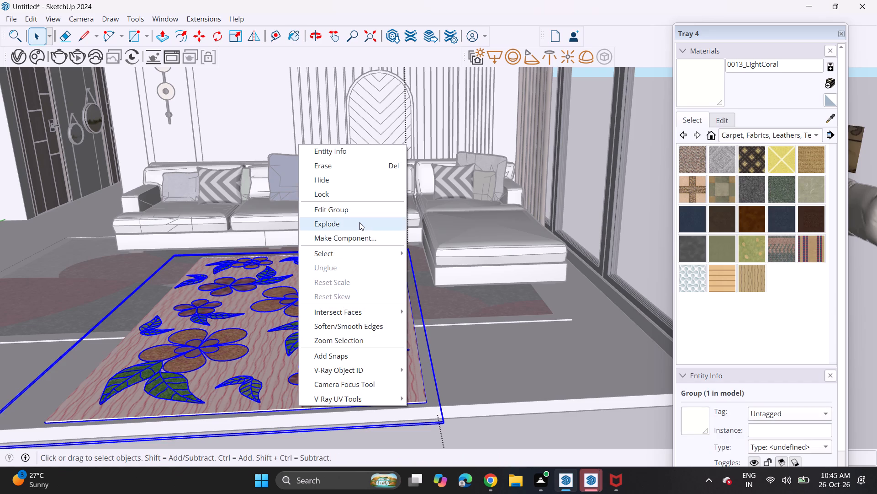
left_click(352, 238)
left_click(437, 386)
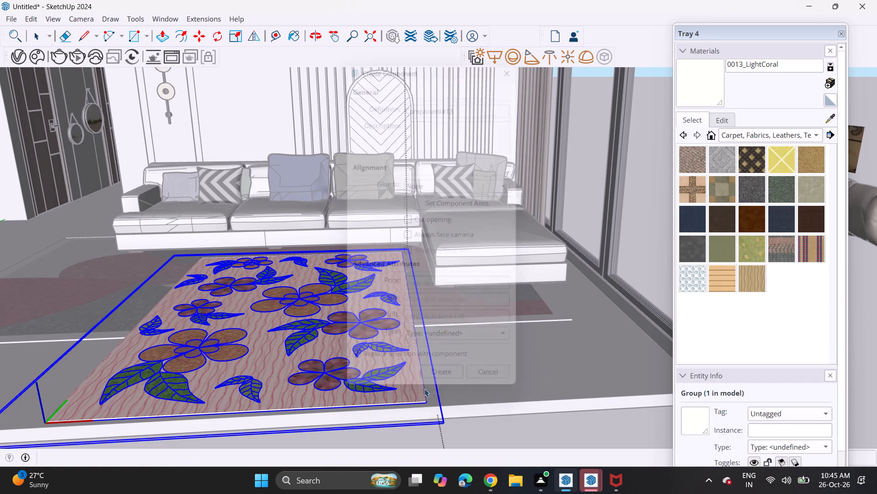
Inside the new carpet component, paint the pink background with the off-white 0013_LightCoral material, then exit the component editing.
right_click(284, 396)
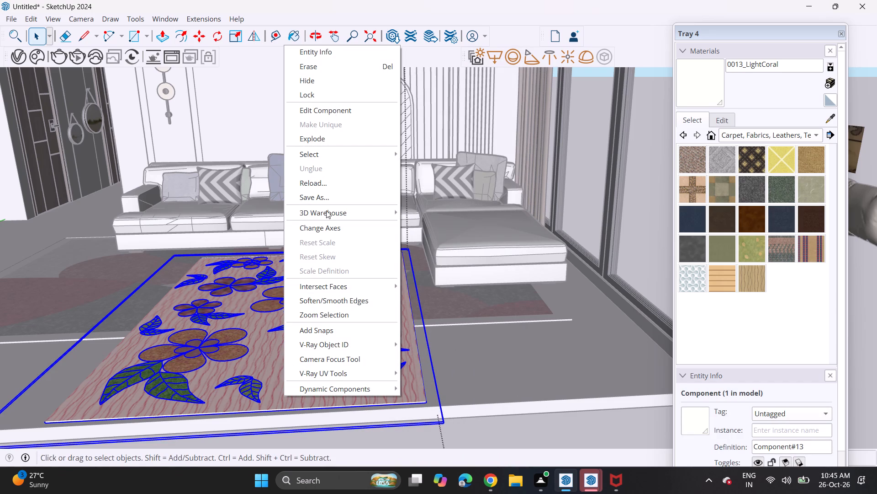
left_click(334, 107)
left_click(701, 90)
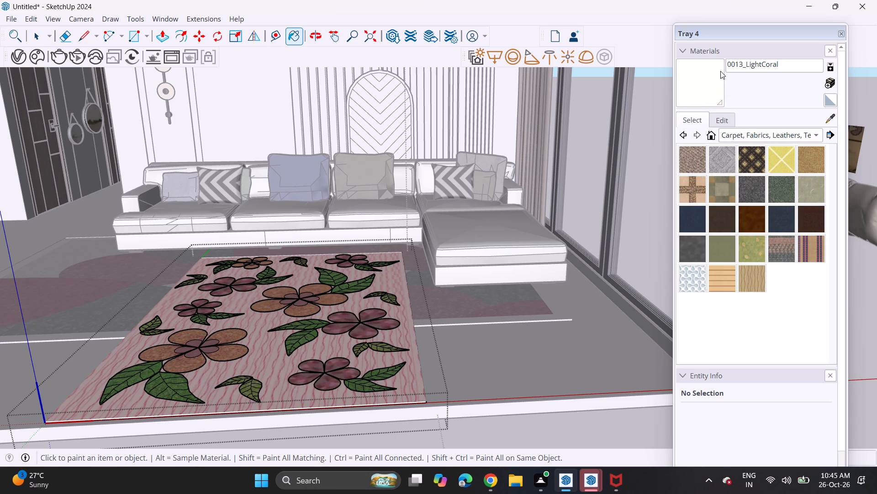
left_click(713, 82)
scroll(316, 414, "up", 5)
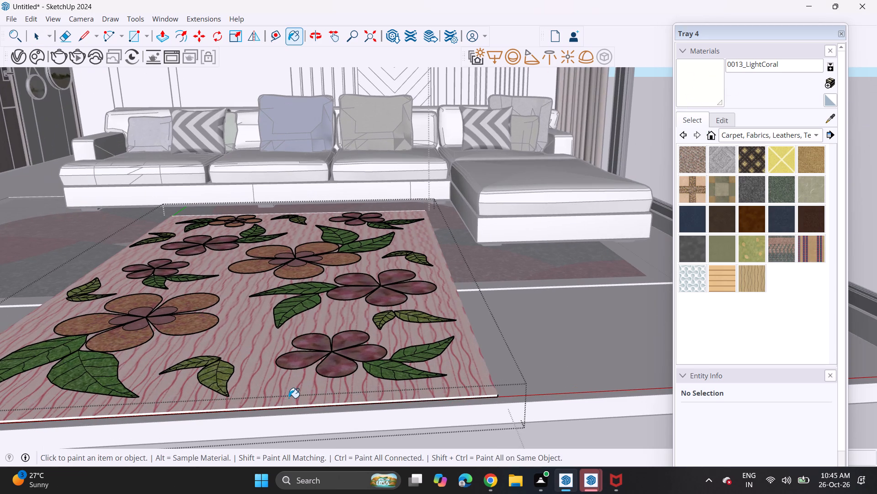
left_click(289, 398)
scroll(289, 401, "down", 11)
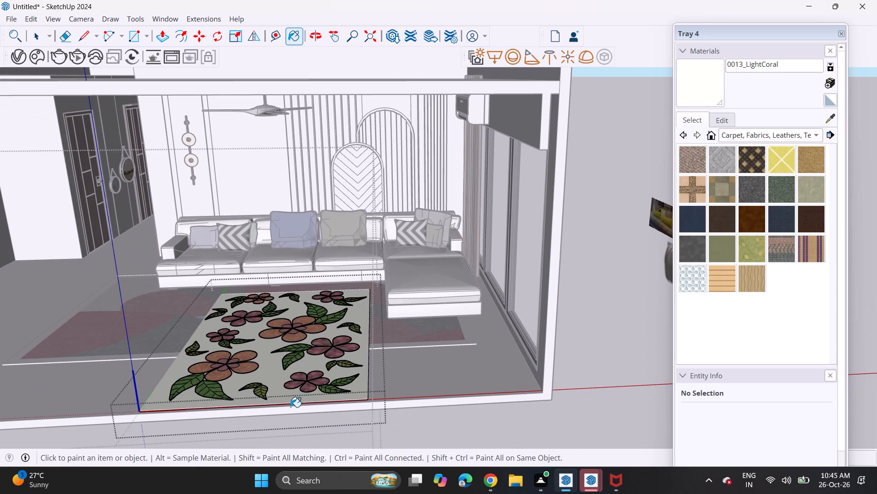
scroll(287, 408, "down", 1)
scroll(287, 408, "up", 1)
scroll(287, 408, "down", 1)
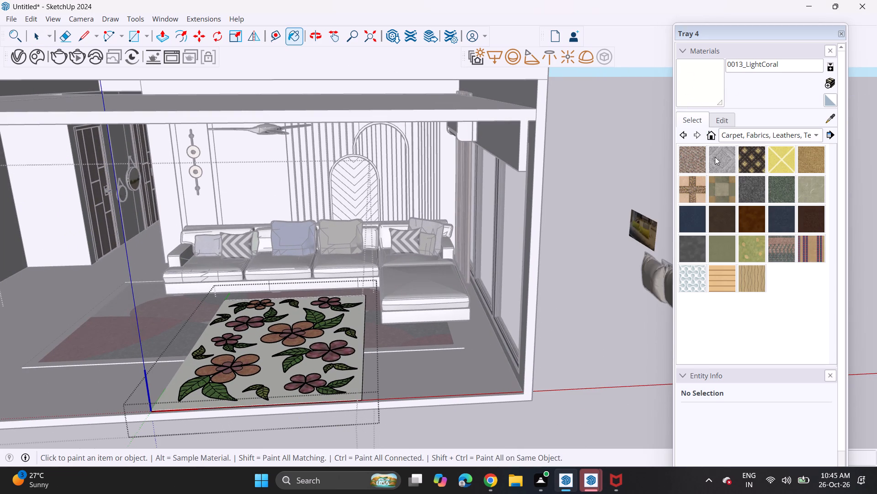
key("space")
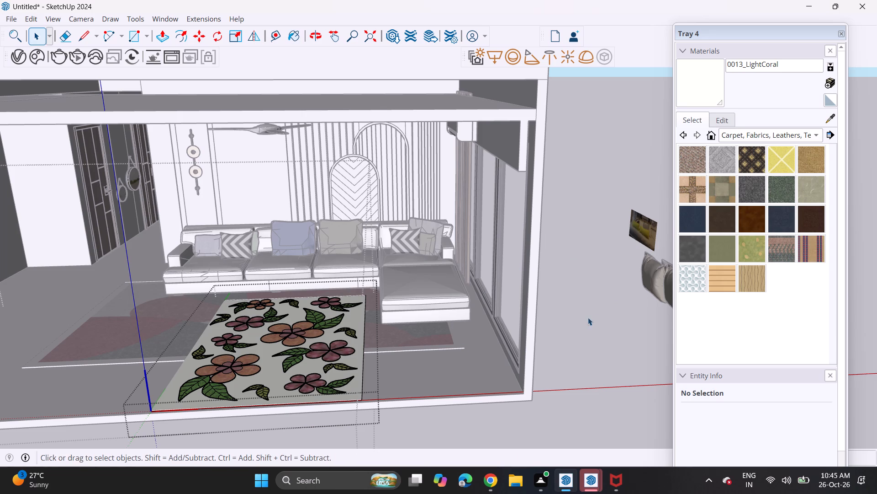
left_click(595, 315)
left_click(586, 289)
Delete the "rug (1)" component lying under the floral carpet and sofa.
scroll(405, 366, "down", 2)
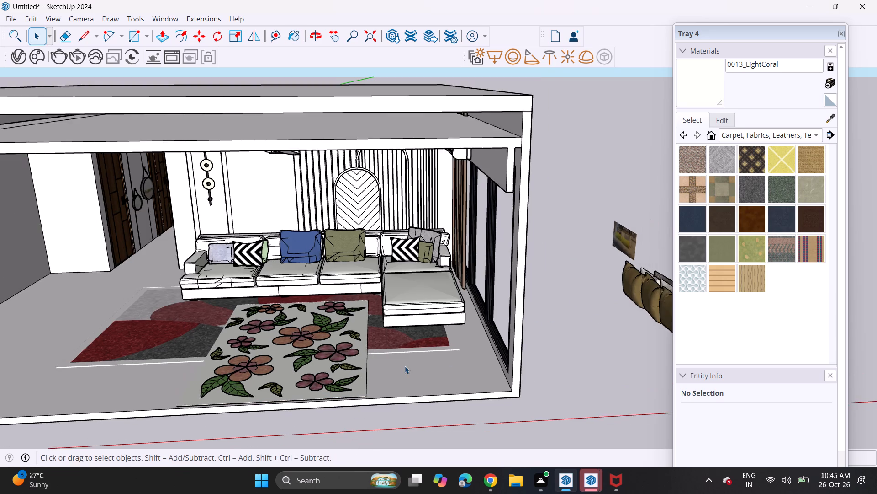
left_click(398, 349)
key("Delete")
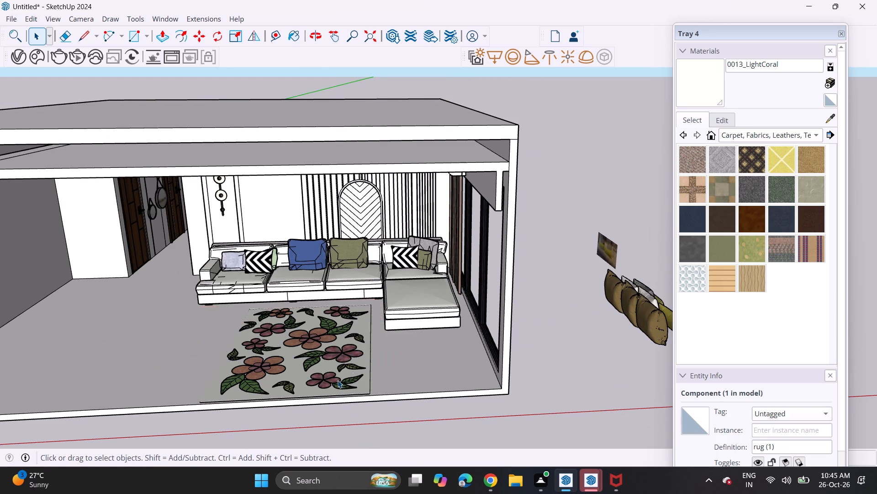
Rotate the CARPET+3 component about a quarter turn on the ground plane, pivoting around a point outside the room.
scroll(338, 380, "down", 4)
left_click(337, 380)
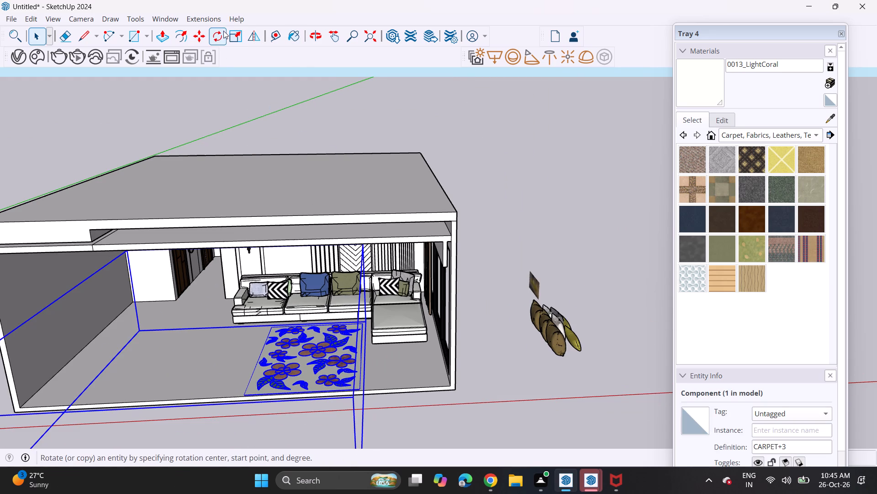
left_click(221, 35)
scroll(360, 245, "down", 6)
left_click(382, 387)
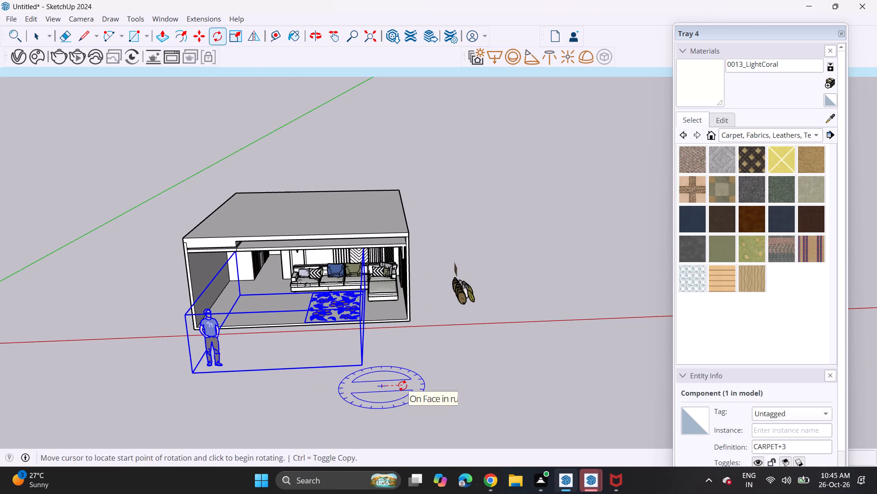
left_click(402, 386)
left_click(387, 399)
key("space")
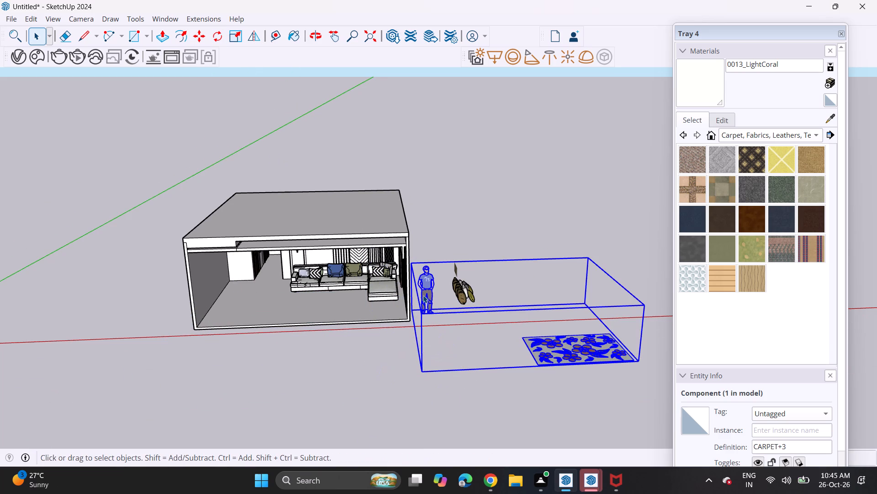
Explode the CARPET+3 component and delete the standing person figure that came with it.
left_click(423, 295)
right_click(423, 295)
left_click(454, 93)
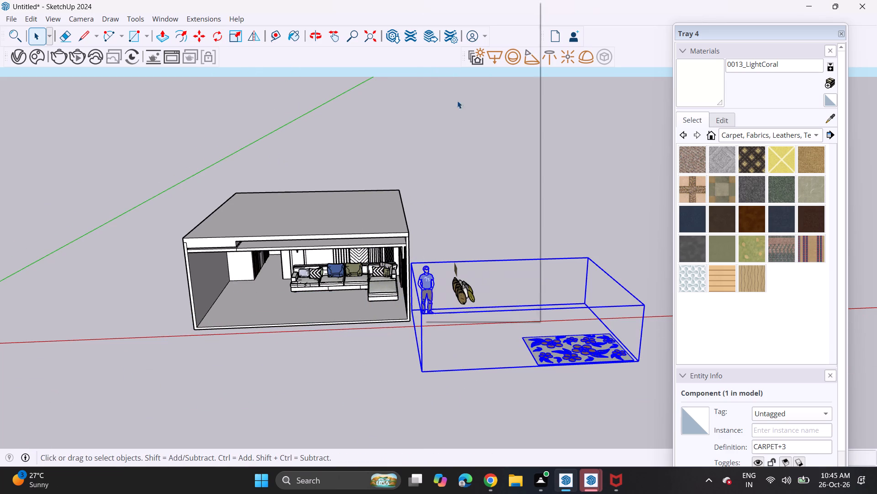
left_click(430, 287)
key("Delete")
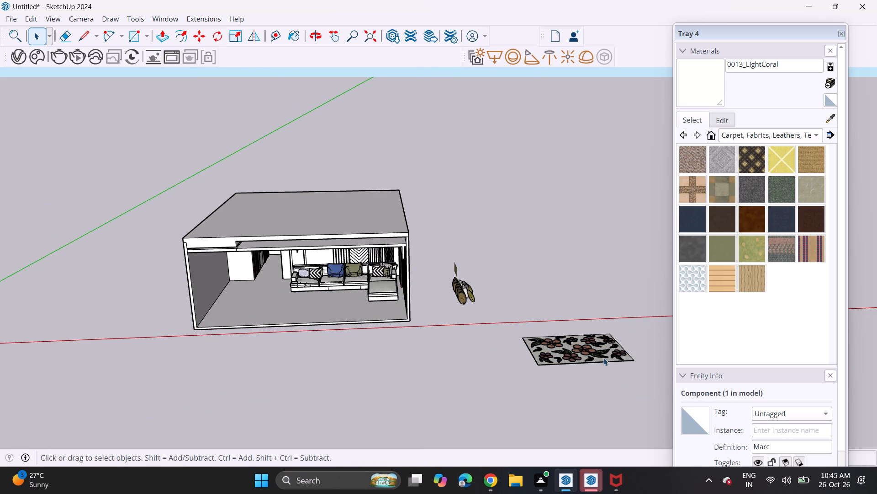
Move the floral carpet from outside the room onto the floor in front of the sofa, partly under the chaise.
left_click(603, 358)
key("m")
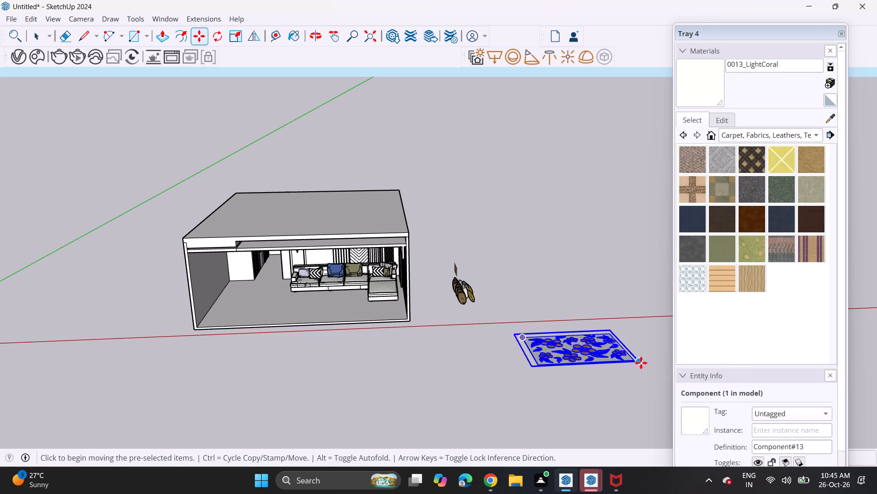
left_click(641, 363)
scroll(358, 306, "up", 16)
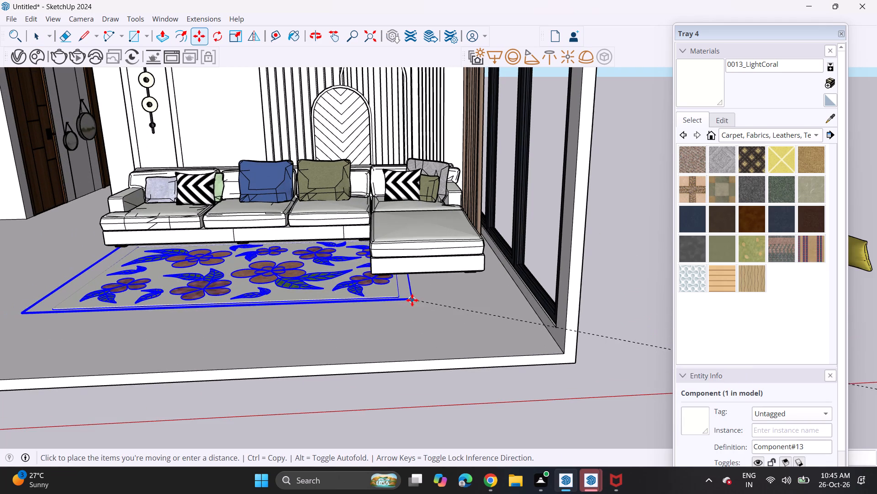
left_click(433, 300)
Scale the floral carpet up uniformly from its front corner so it spans the floor along the sofa, then deselect it.
scroll(370, 278, "down", 5)
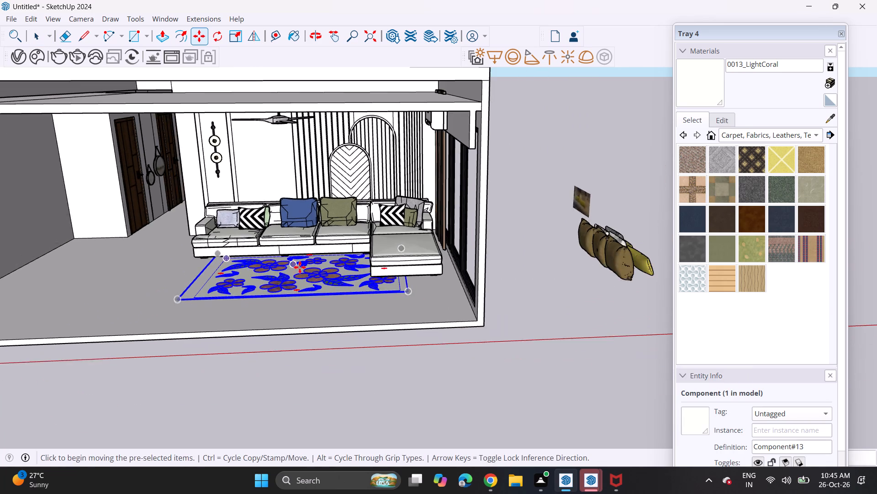
middle_click_drag(309, 270, 409, 301, "shift")
middle_click_drag(413, 319, 410, 332)
scroll(412, 322, "up", 1)
left_click(236, 40)
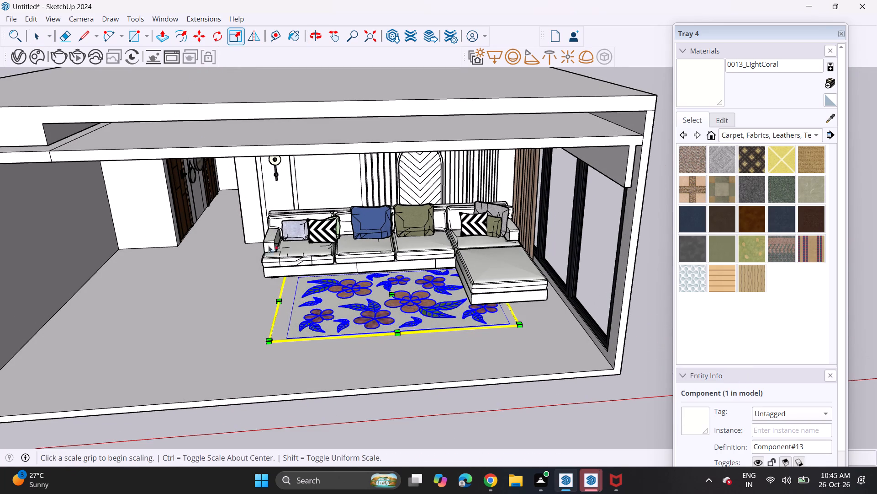
left_click(269, 340)
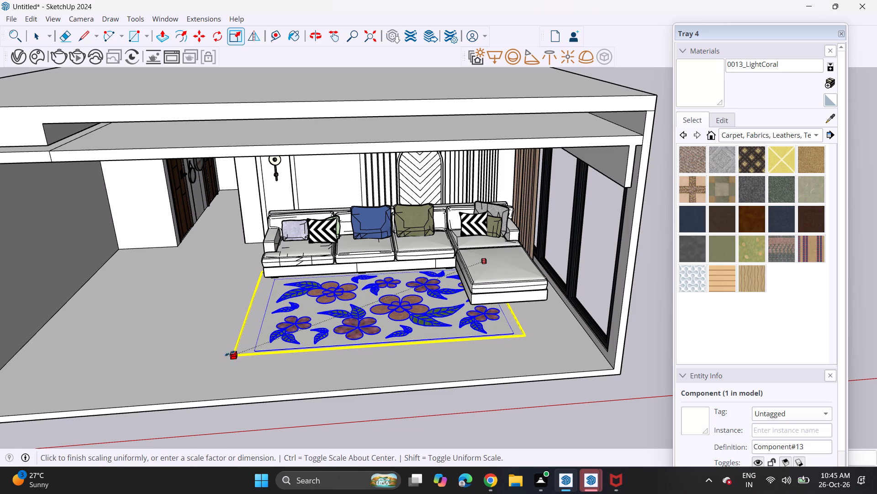
left_click(195, 363)
key("space")
left_click(365, 421)
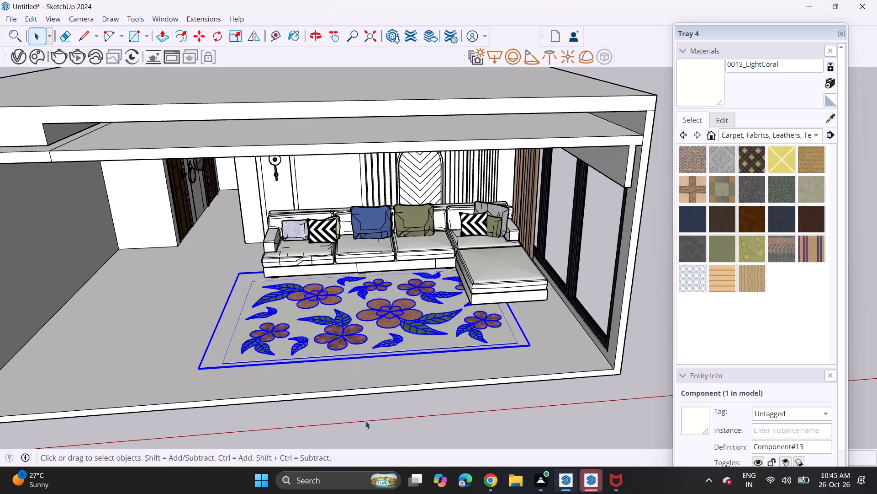
middle_click_drag(376, 395, 359, 372)
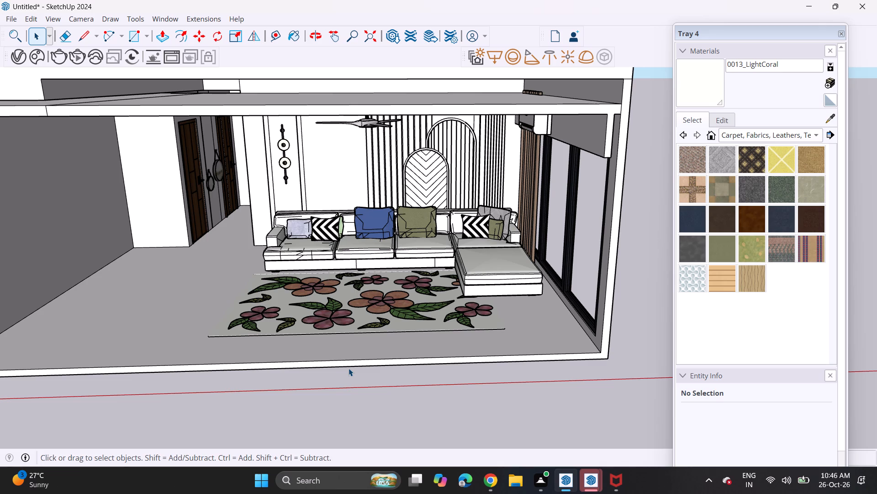
Switch to 3D Warehouse in Chrome and search the models for CENTER SOFA TABLE.
left_click(488, 487)
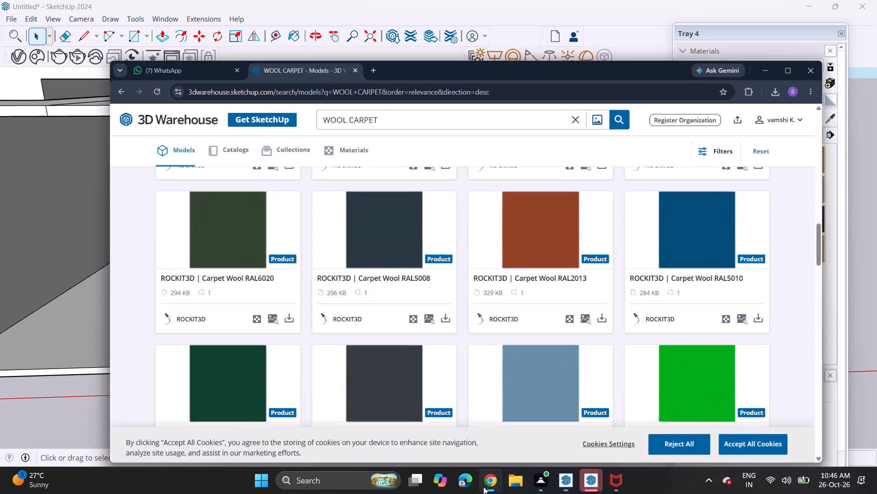
left_click(595, 70)
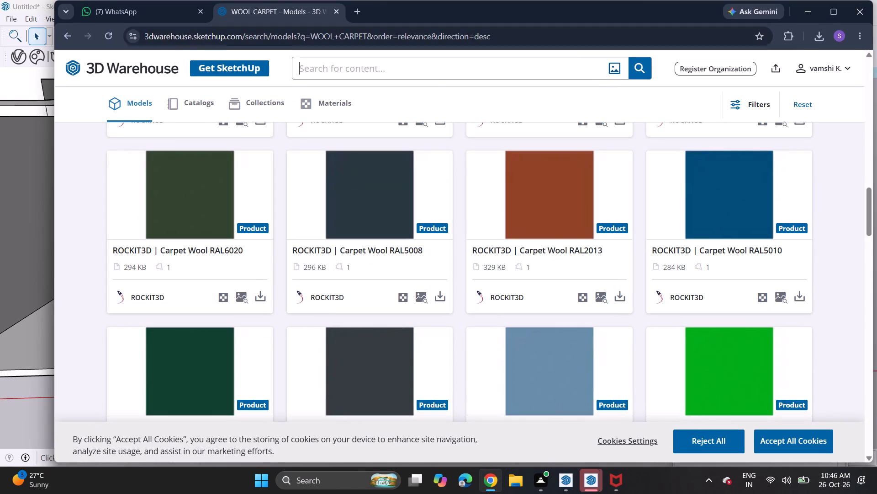
type("CENTER SO")
type("FA TABL")
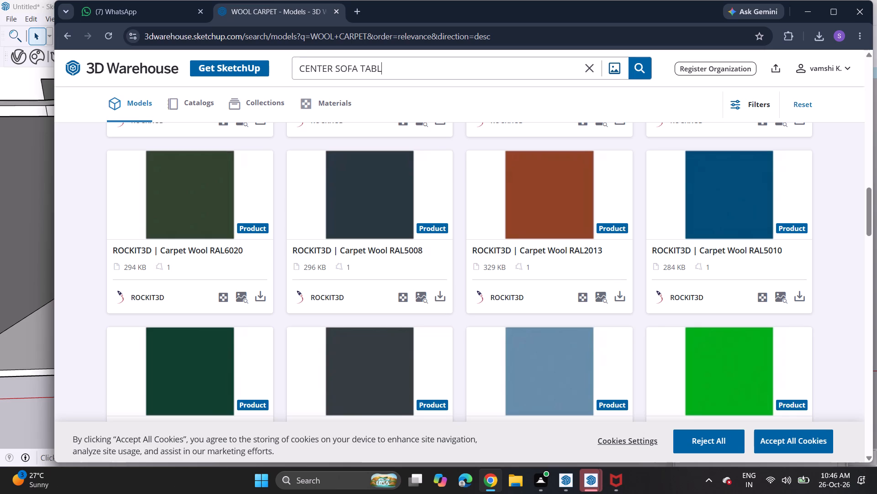
key("e")
key("Return")
Download the CENTER TABLE CUM SOFA model as a SketchUp file.
scroll(594, 81, "up", 3)
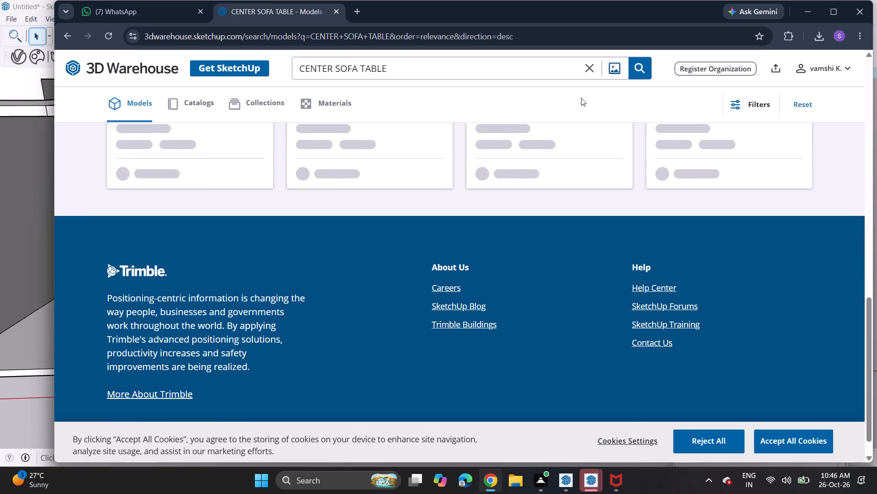
scroll(581, 98, "up", 2)
scroll(533, 178, "up", 16)
scroll(502, 226, "up", 5)
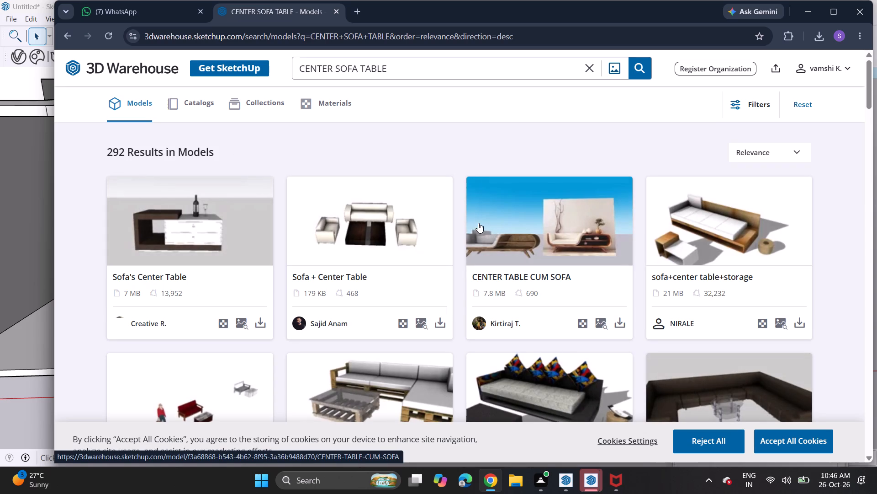
left_click(617, 322)
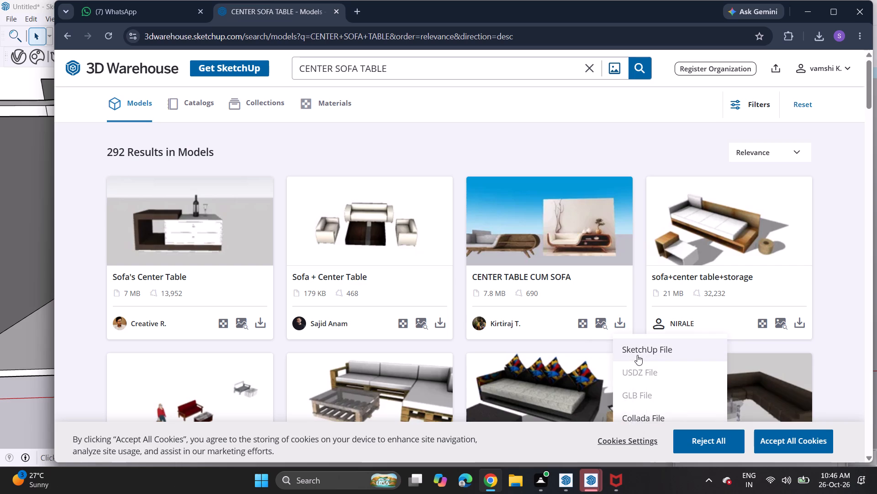
left_click(636, 354)
Browse the remaining CENTER SOFA TABLE results for other center table designs.
scroll(535, 358, "down", 4)
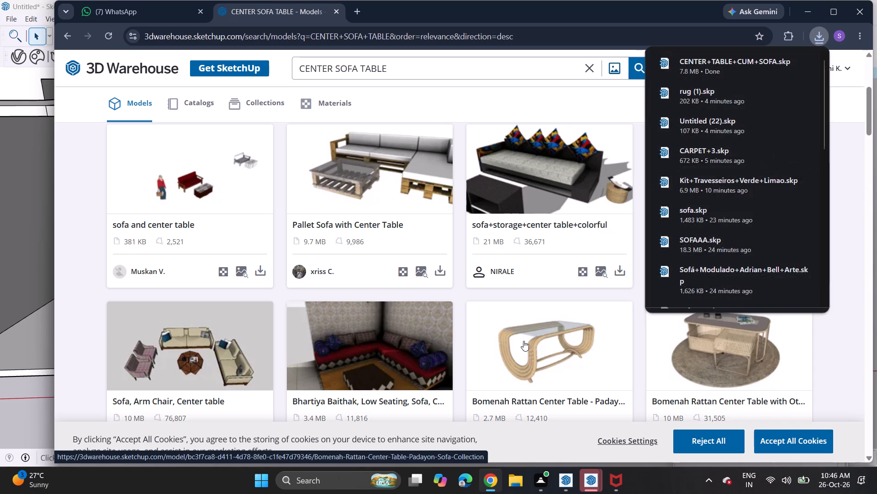
scroll(381, 330, "down", 2)
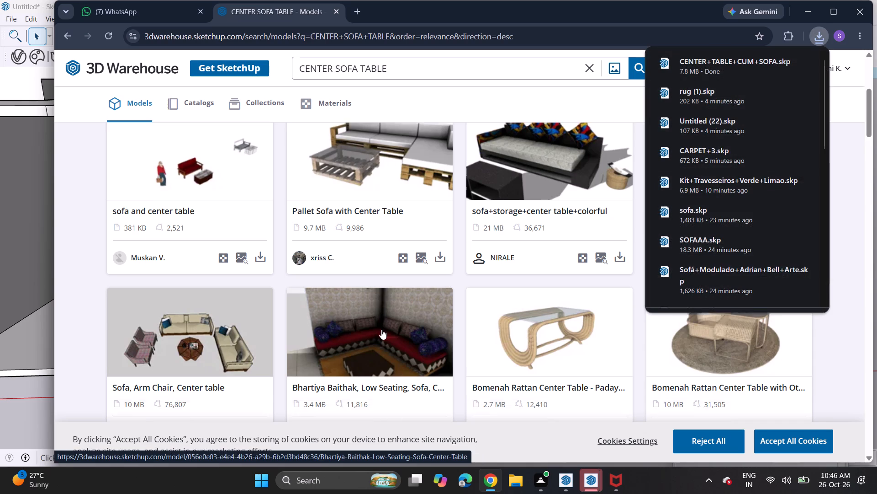
scroll(381, 328, "up", 1)
scroll(381, 329, "down", 1)
scroll(433, 291, "down", 5)
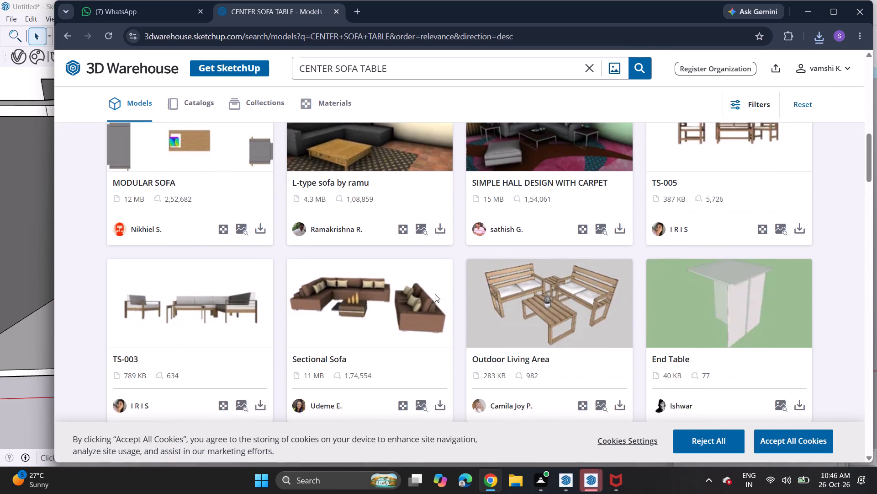
scroll(435, 294, "down", 4)
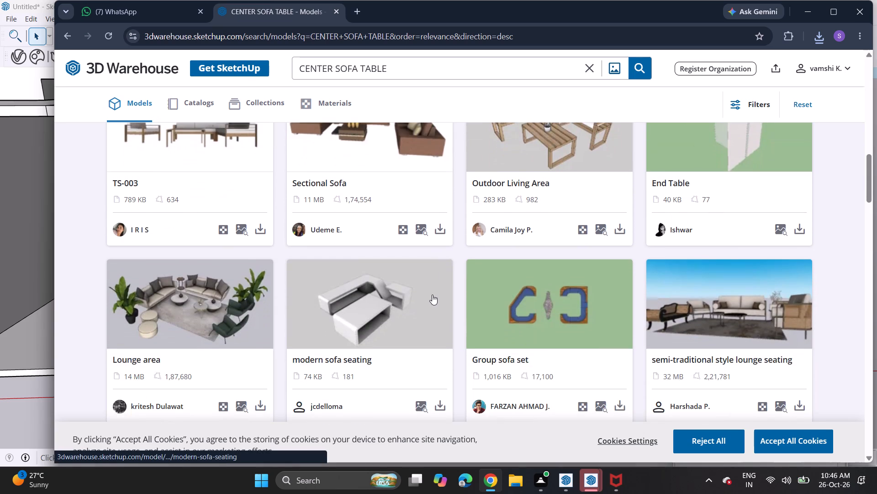
scroll(432, 295, "down", 3)
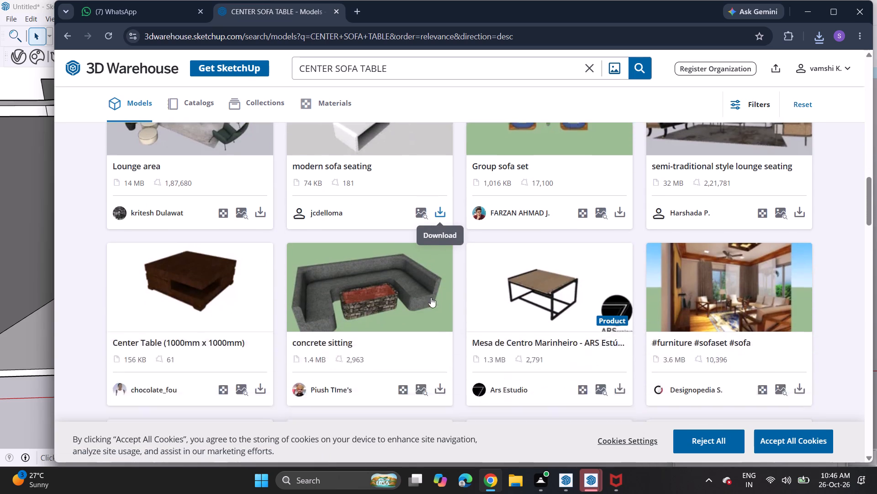
scroll(431, 297, "down", 5)
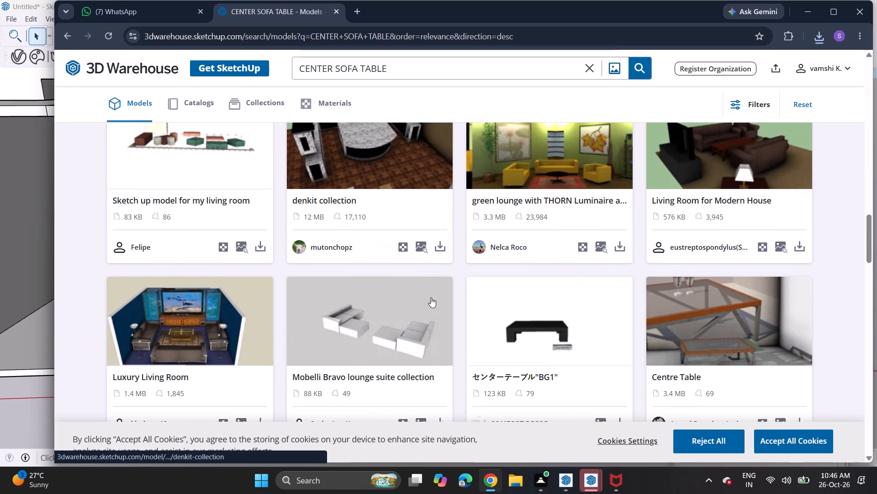
scroll(431, 297, "down", 4)
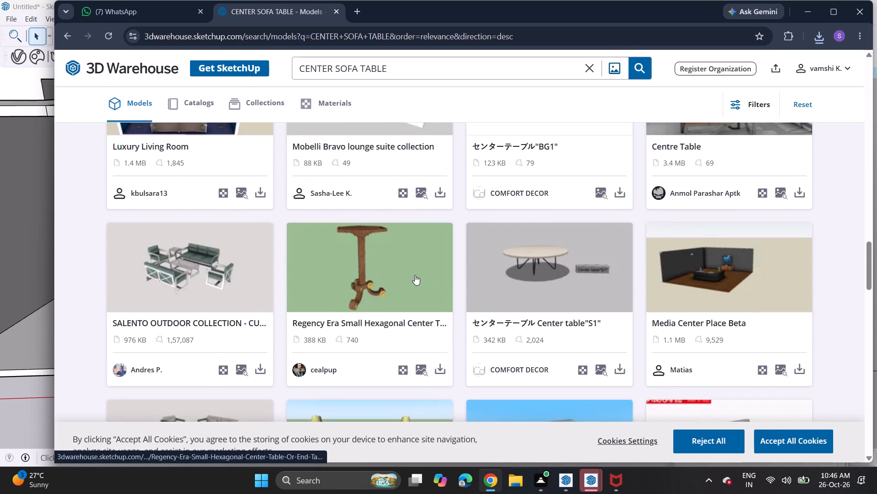
scroll(415, 275, "down", 8)
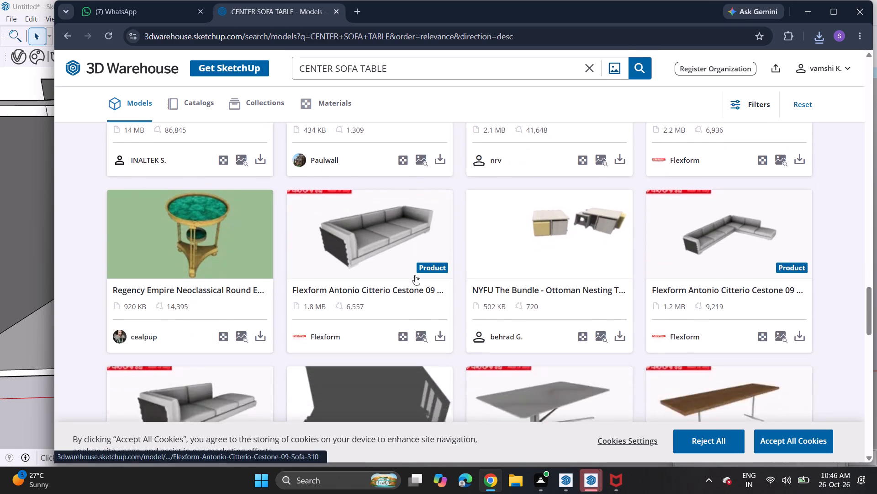
scroll(413, 275, "down", 8)
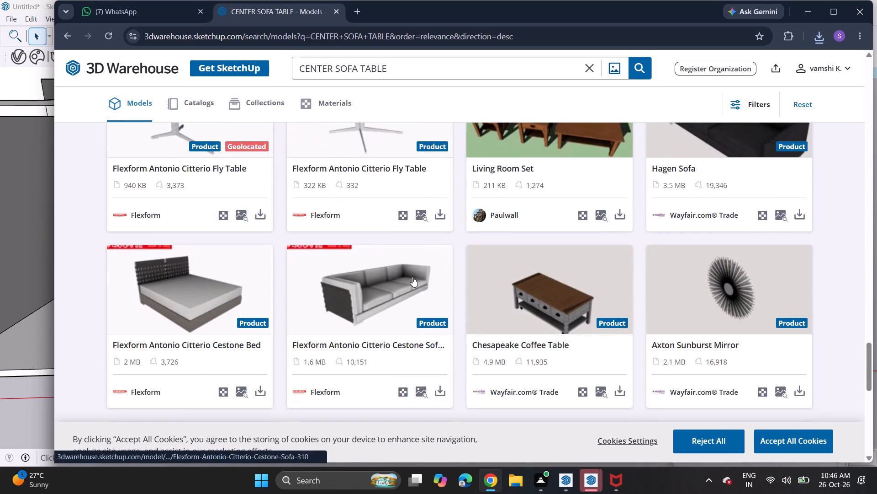
scroll(412, 277, "down", 4)
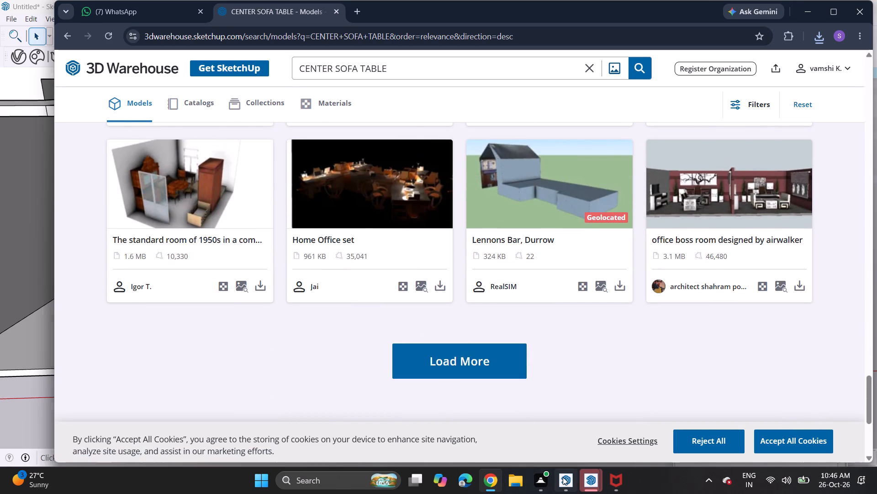
Back in SketchUp, import CENTER+TABLE+CUM+SOFA from Downloads and place it outside the room beside the spare pillows.
left_click(563, 477)
left_click(9, 20)
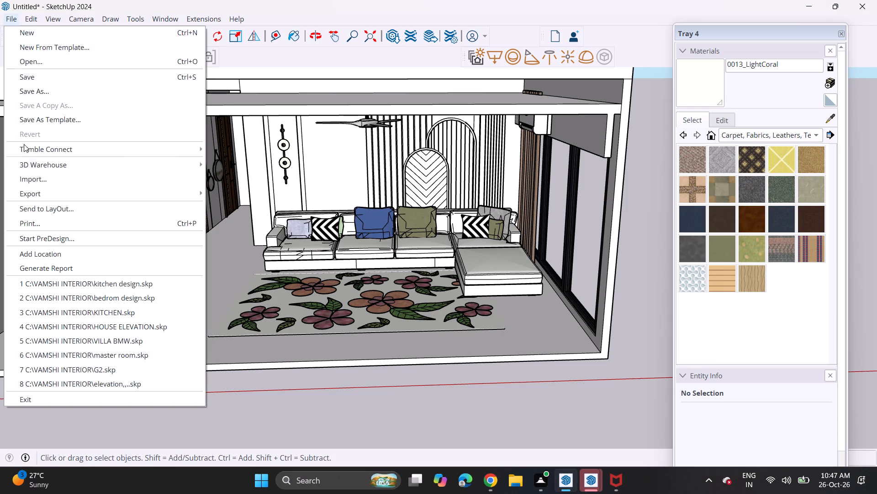
left_click(27, 179)
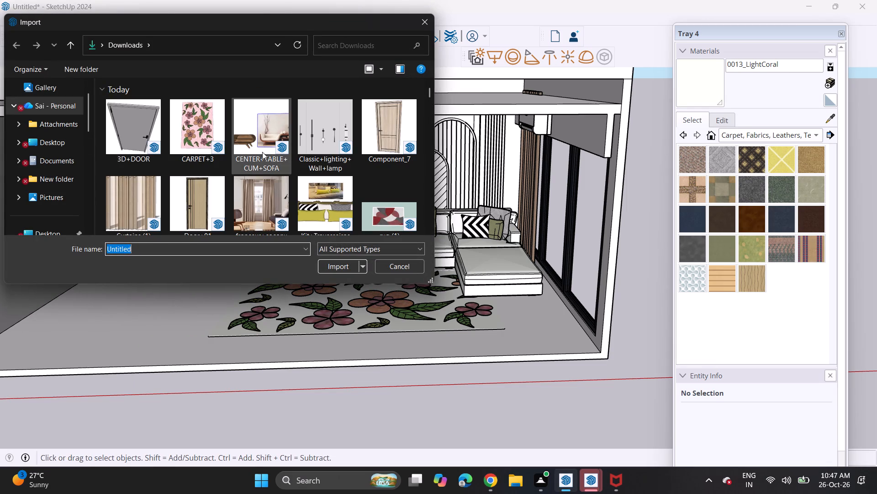
left_click(269, 127)
left_click(333, 267)
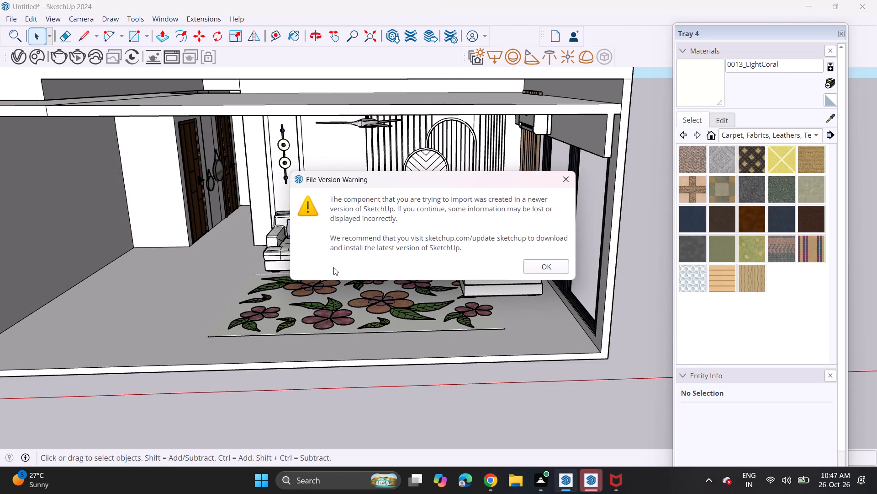
left_click(549, 264)
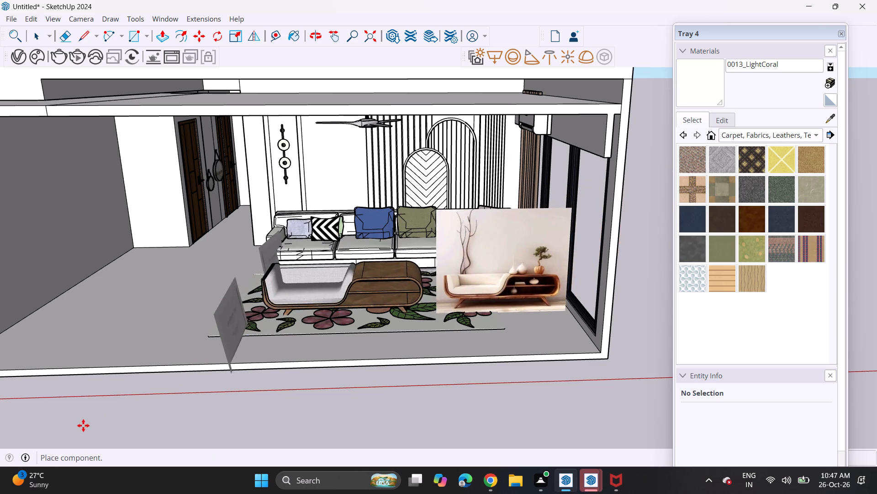
scroll(155, 400, "down", 10)
left_click(475, 367)
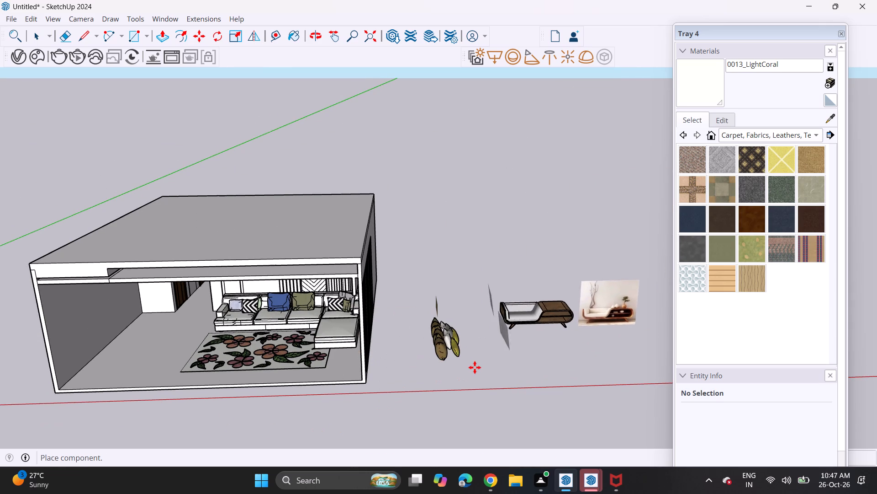
key("space")
Explode the imported CENTER+TABLE+CUM+SOFA component.
right_click(520, 318)
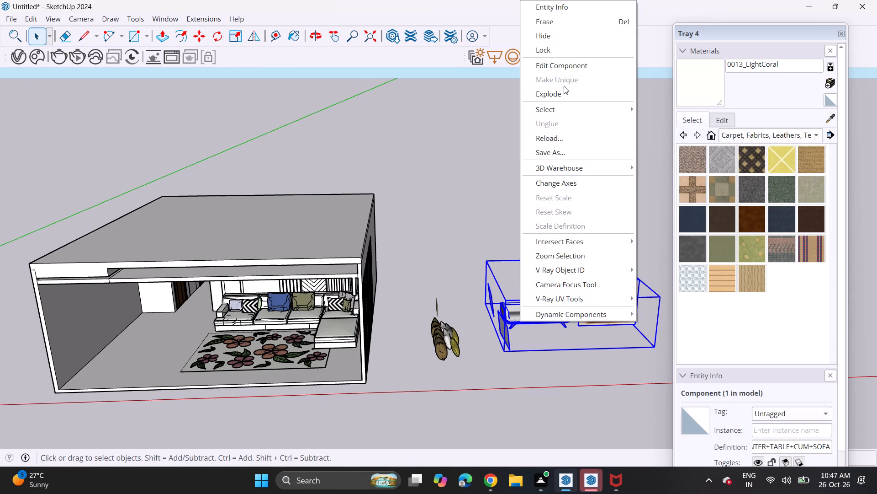
left_click(563, 91)
Explode the nested group that holds the center table sofa.
left_click(536, 314)
right_click(511, 330)
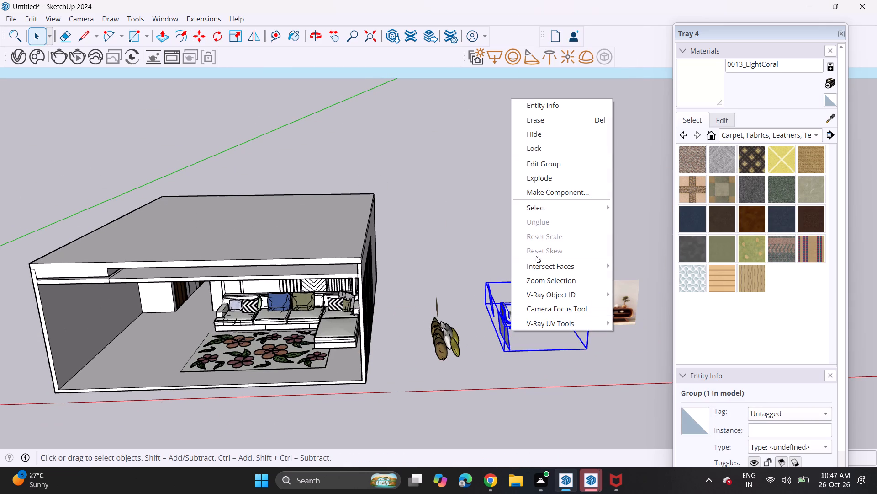
left_click(551, 176)
Select the white seat and brown wooden parts of the center table, leaving out the flat image panels, and make them one group.
left_click(528, 334)
left_click(538, 315)
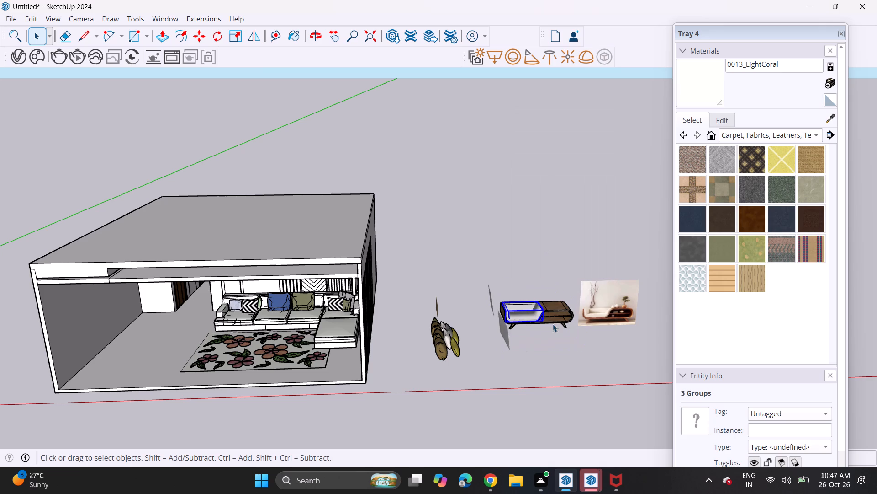
middle_click_drag(555, 320, 515, 350)
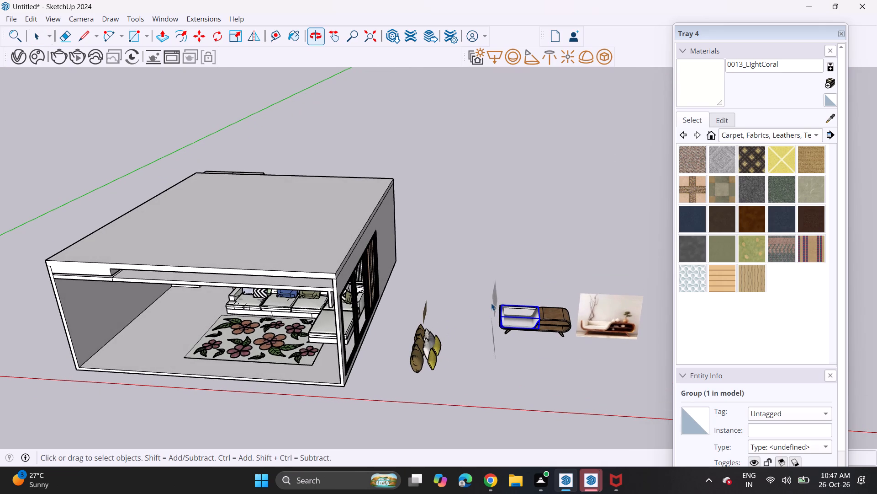
left_click_drag(486, 266, 576, 358)
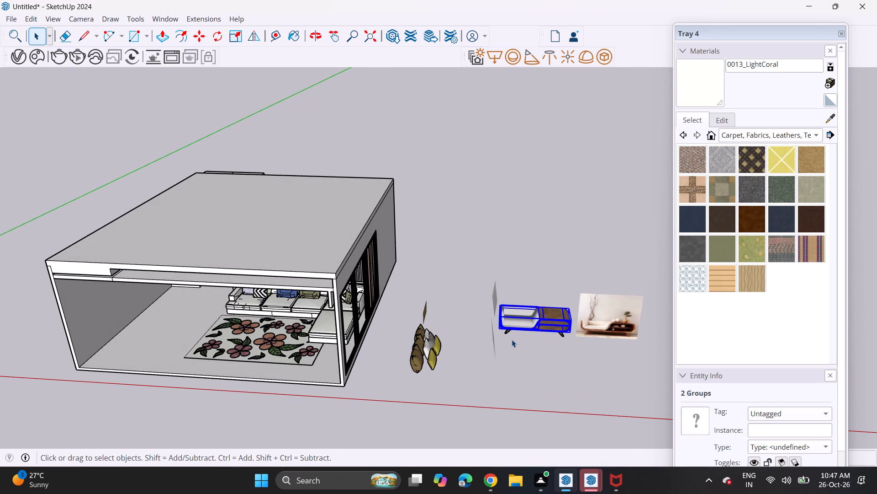
middle_click_drag(556, 331, 554, 275)
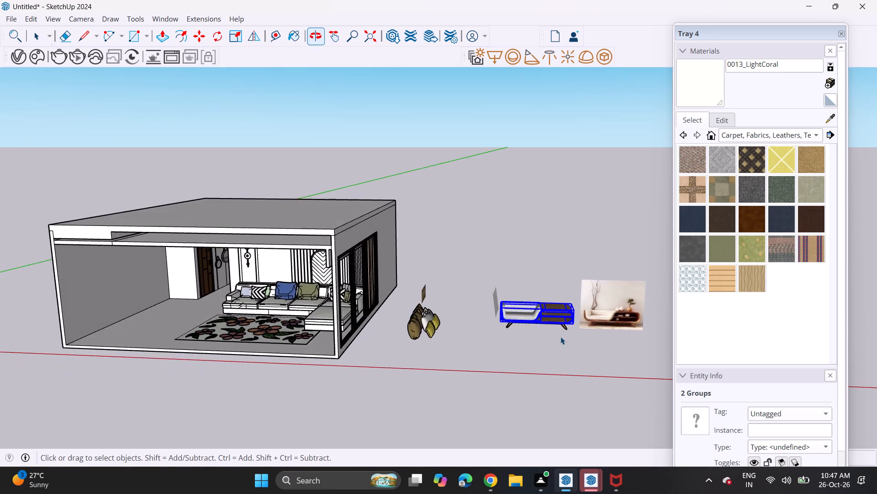
scroll(560, 337, "up", 8)
scroll(562, 333, "down", 1)
scroll(562, 333, "up", 2)
left_click(569, 317, "ctrl")
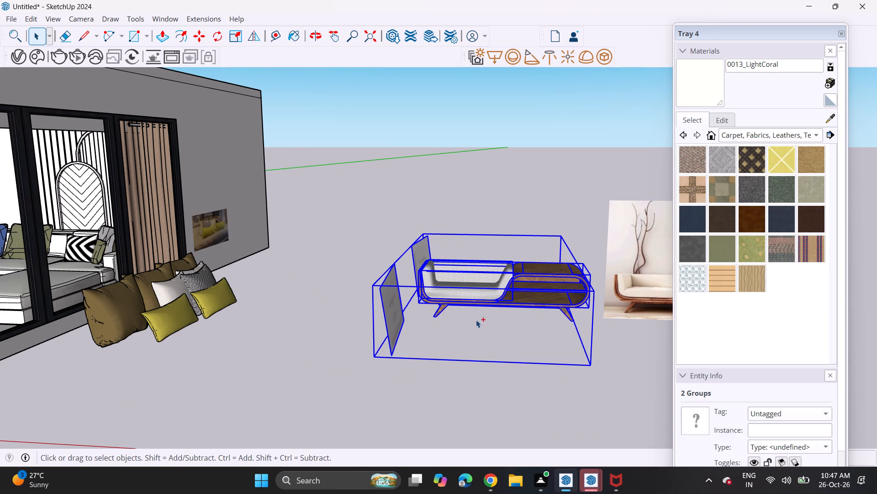
left_click(387, 328, "ctrl+shift")
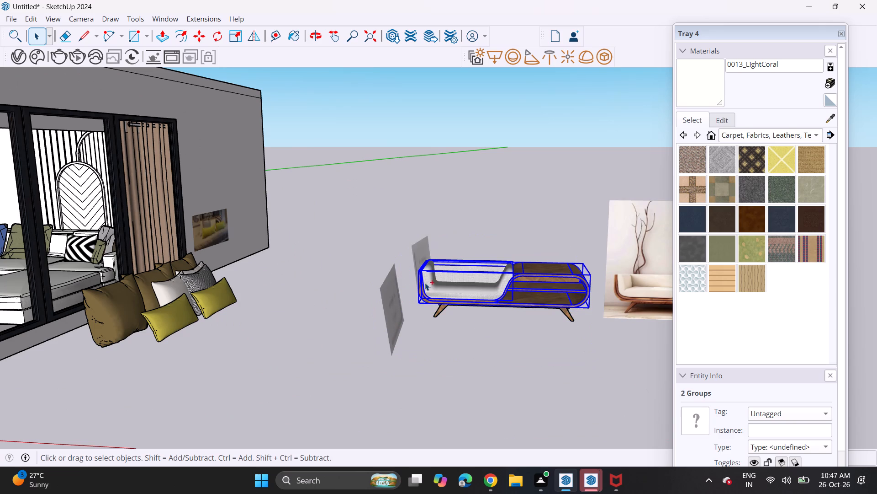
right_click(519, 292)
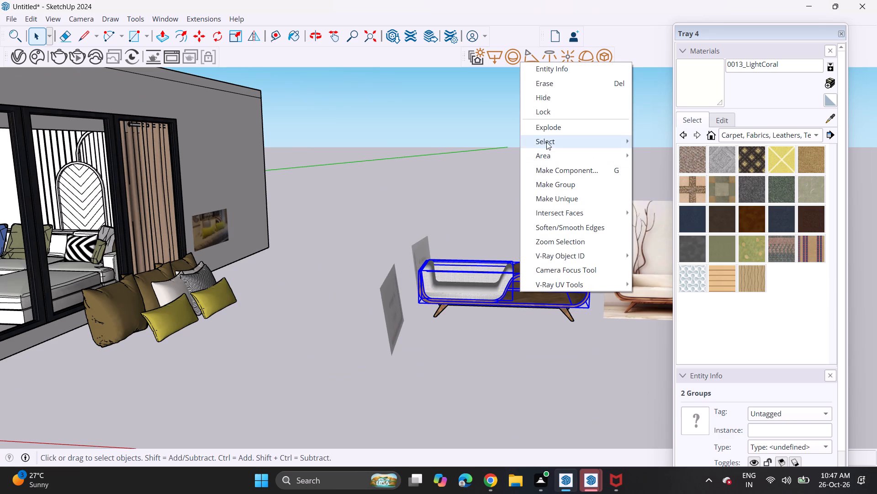
left_click(560, 188)
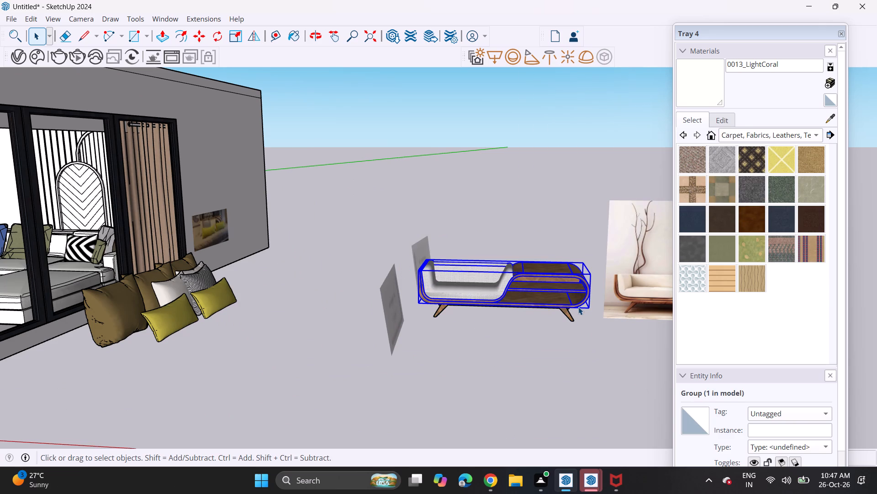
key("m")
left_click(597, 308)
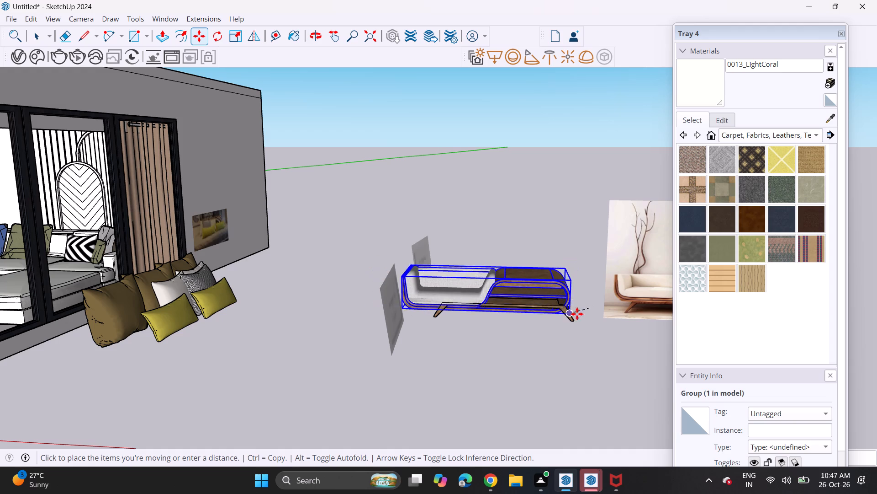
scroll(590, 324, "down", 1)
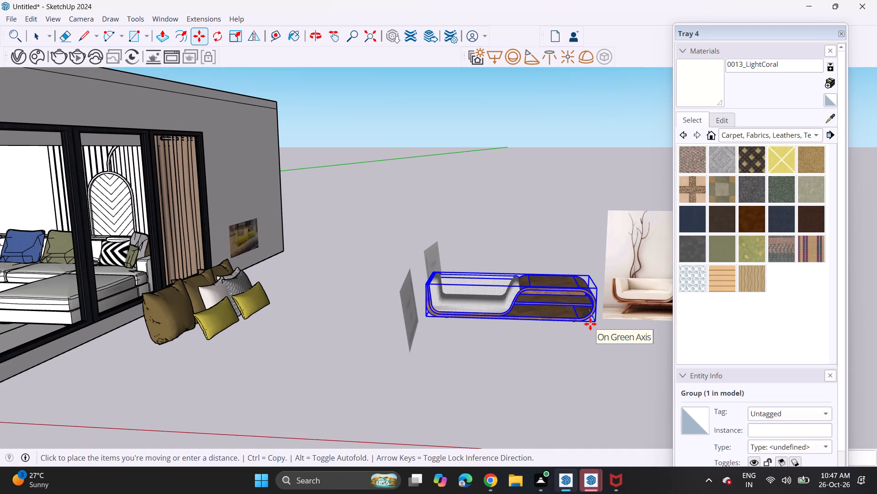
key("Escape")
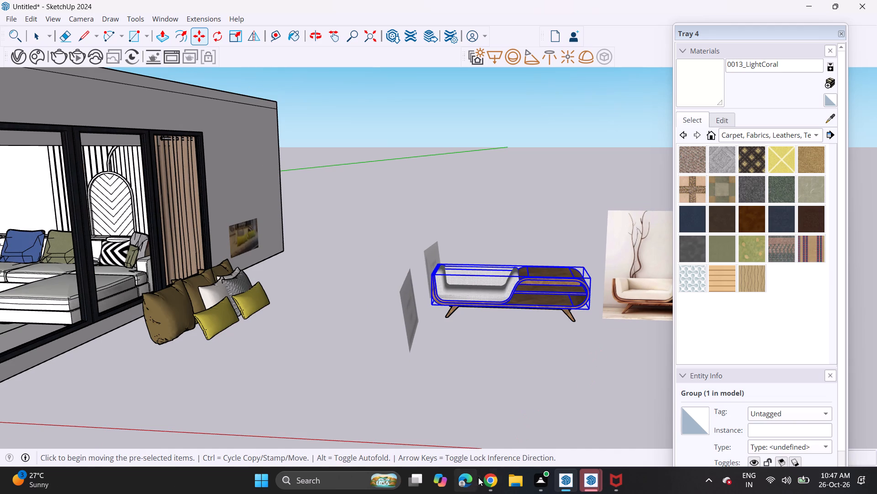
Switch to 3D Warehouse in Chrome and search the models for SOFA TABLE.
left_click(491, 478)
scroll(540, 193, "up", 7)
scroll(497, 188, "down", 1)
scroll(479, 177, "up", 1)
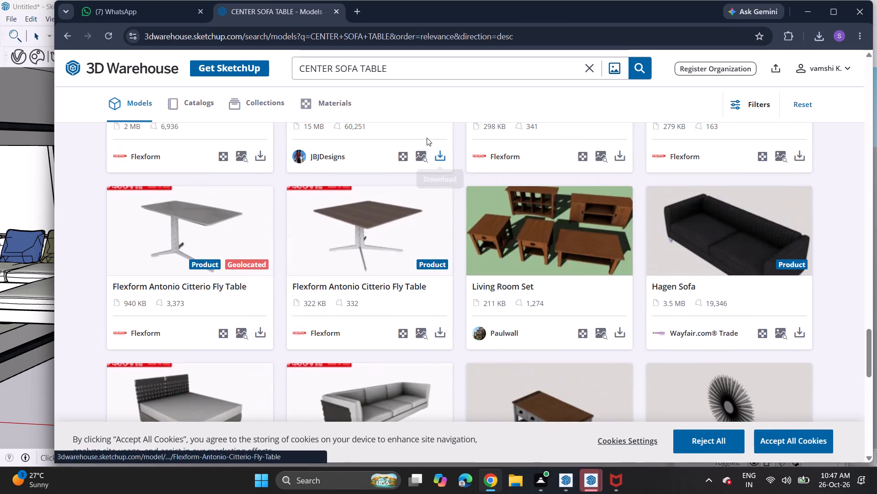
left_click(332, 70)
key("BackSpace")
key("BackSpace")
key("BackSpace")
key("BackSpace")
key("BackSpace")
key("BackSpace")
key("BackSpace")
key("BackSpace")
key("BackSpace")
key("BackSpace")
key("BackSpace")
key("BackSpace")
key("BackSpace")
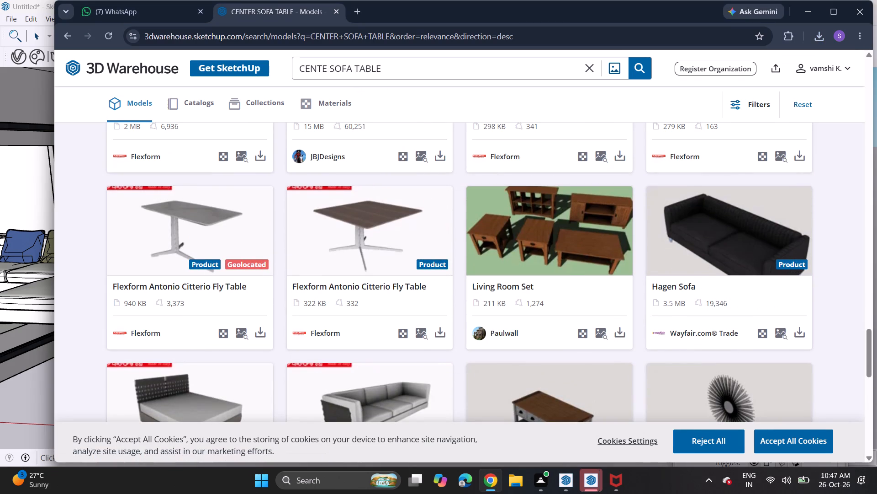
key("Return")
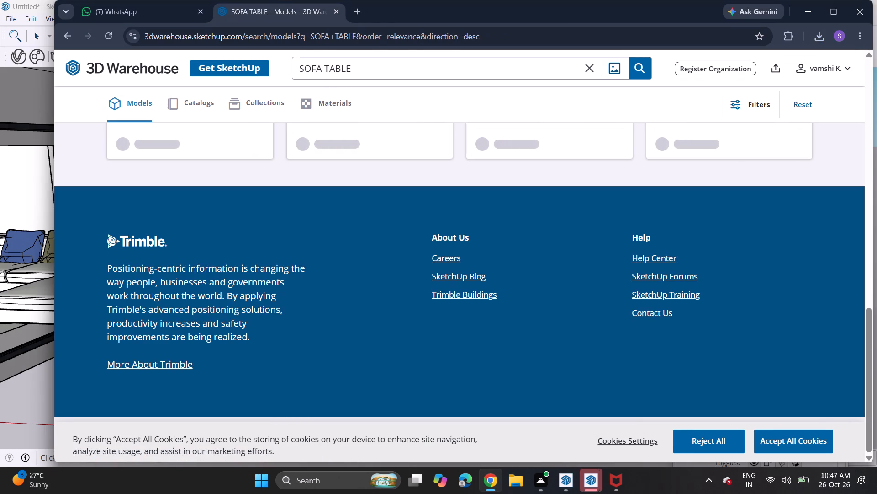
Find the 1.6 MB Sofa Table with the curved wooden base in the results and download it as a SketchUp file.
scroll(336, 181, "up", 6)
scroll(336, 181, "down", 1)
scroll(336, 181, "up", 1)
scroll(336, 181, "down", 1)
scroll(336, 181, "up", 6)
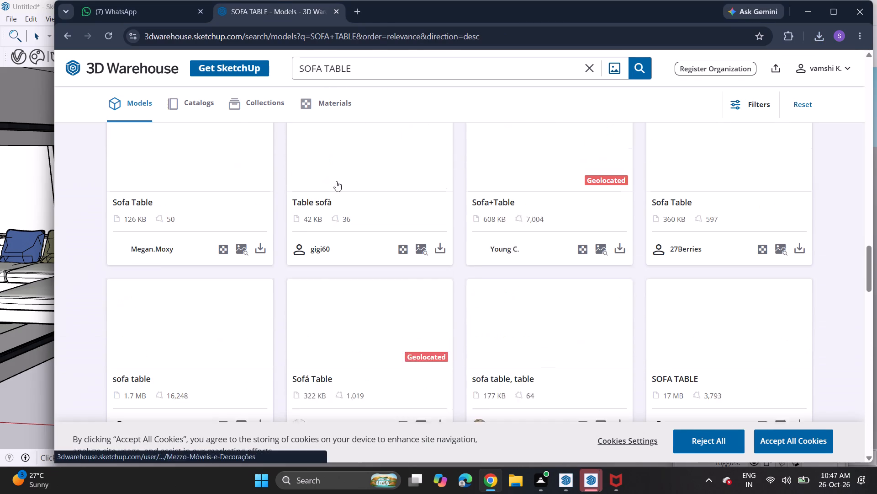
scroll(355, 220, "up", 2)
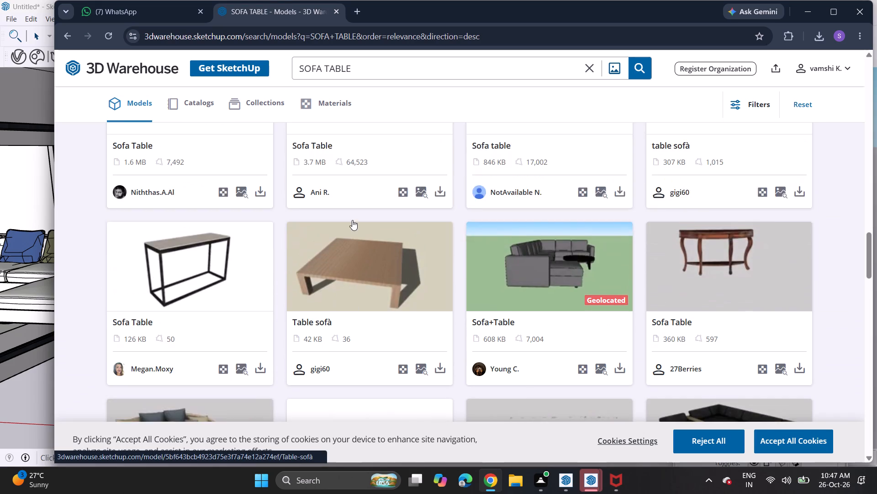
scroll(352, 220, "up", 9)
scroll(352, 220, "down", 5)
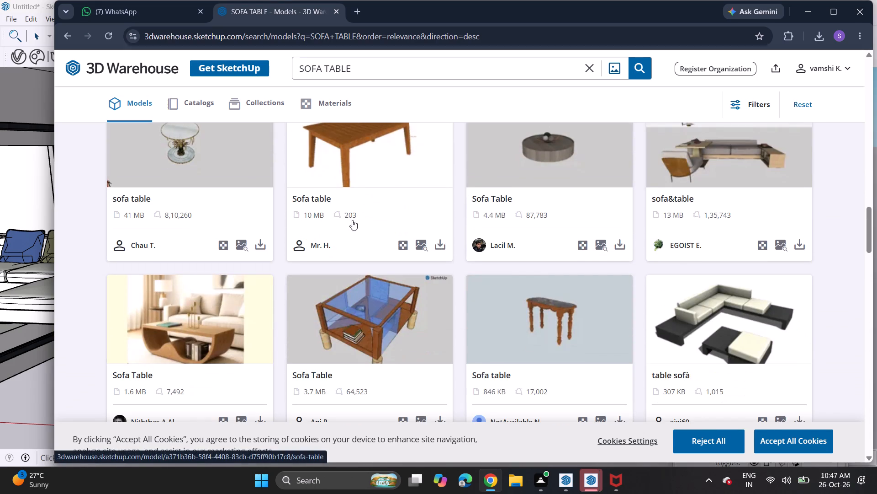
scroll(311, 241, "down", 1)
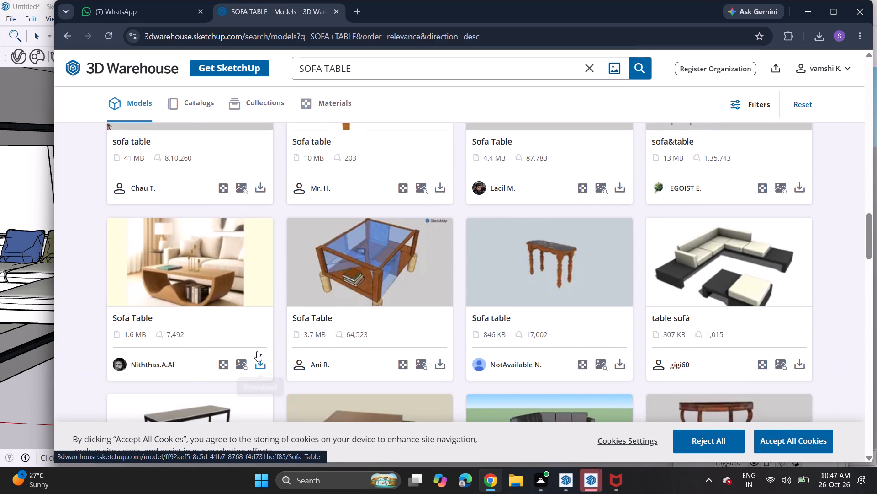
left_click(259, 368)
left_click(305, 272)
Browse the other SOFA TABLE results for alternative center table designs.
scroll(376, 274, "down", 10)
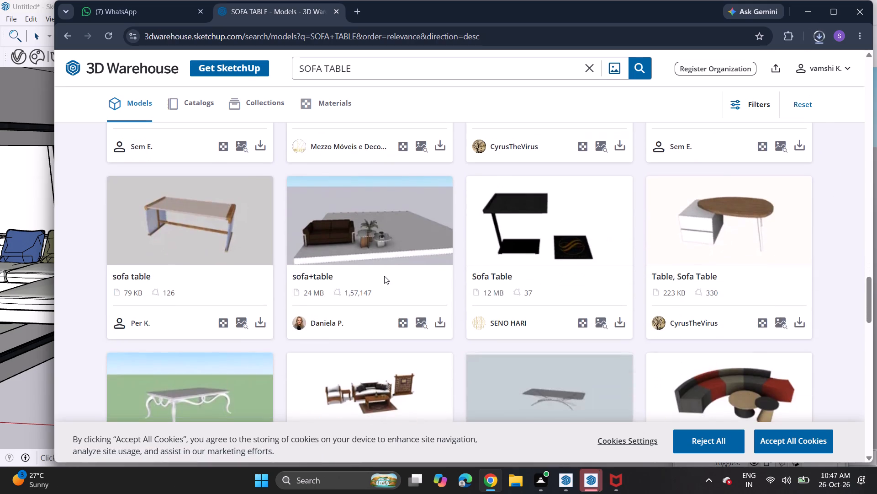
scroll(384, 276, "down", 5)
scroll(384, 276, "up", 2)
scroll(384, 276, "down", 4)
scroll(384, 276, "up", 1)
scroll(384, 276, "down", 2)
scroll(380, 274, "up", 7)
scroll(380, 272, "down", 1)
scroll(380, 272, "up", 2)
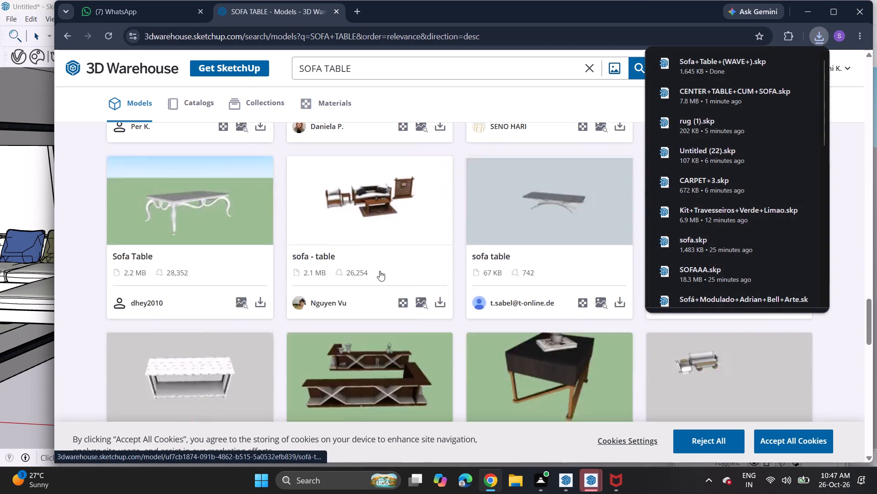
scroll(380, 271, "up", 12)
scroll(380, 271, "down", 1)
scroll(380, 271, "up", 1)
scroll(380, 271, "down", 1)
scroll(380, 271, "up", 8)
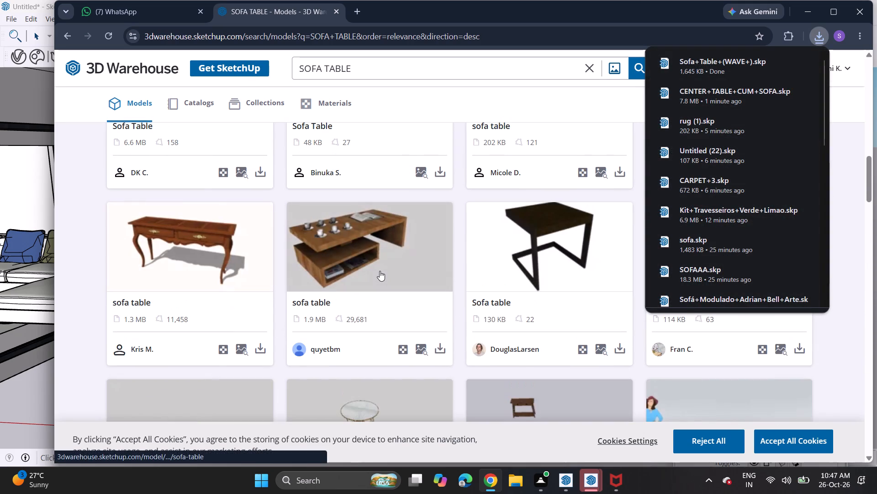
scroll(380, 271, "up", 7)
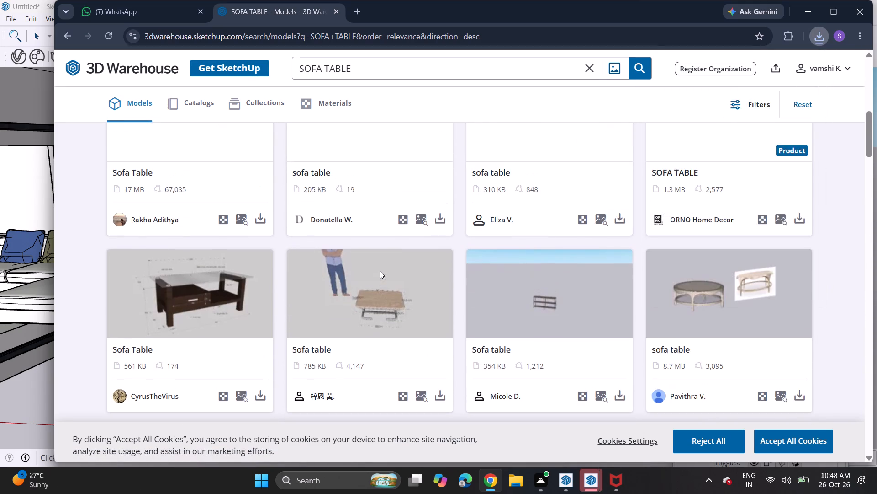
scroll(380, 271, "up", 1)
scroll(380, 271, "down", 1)
scroll(380, 271, "up", 8)
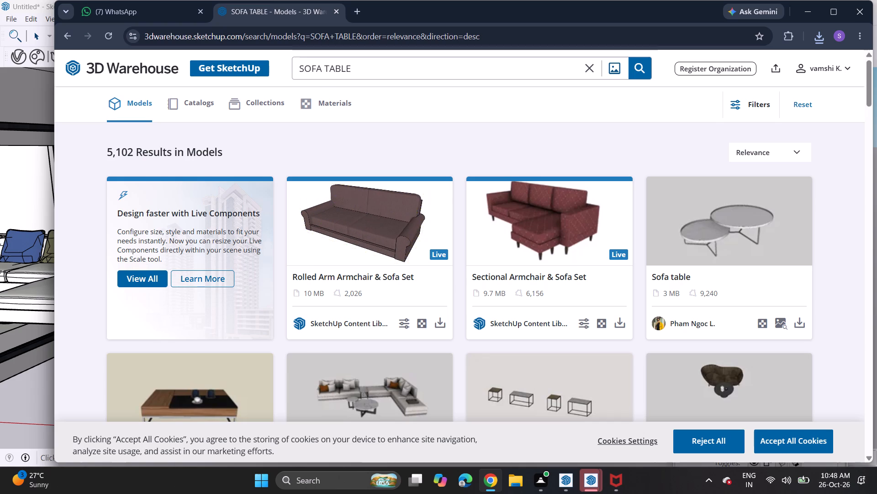
Search the 3D Warehouse models for LUXURY SOFA TABLE.
left_click(298, 67)
key("space")
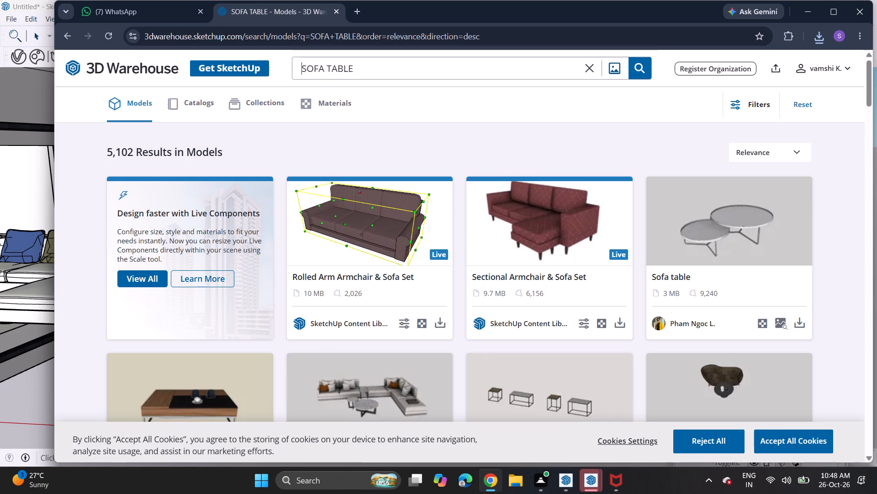
type("LUXURYB")
key("space")
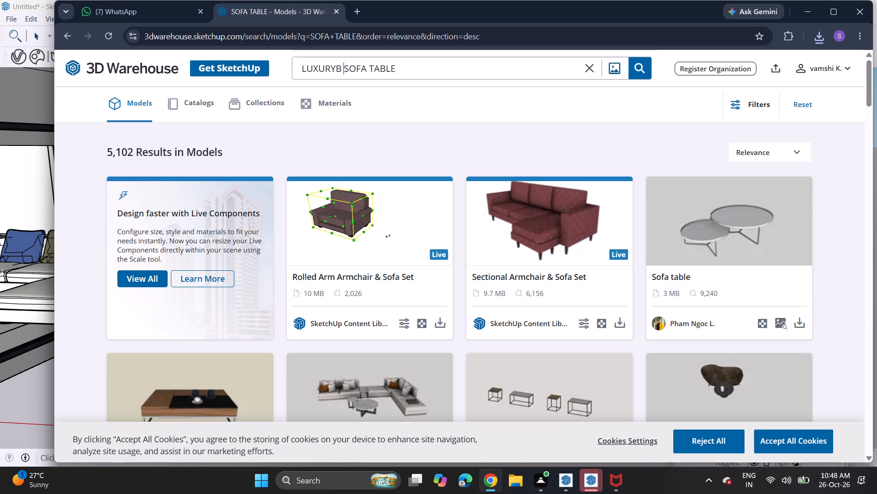
key("BackSpace")
key("BackSpace")
key("space")
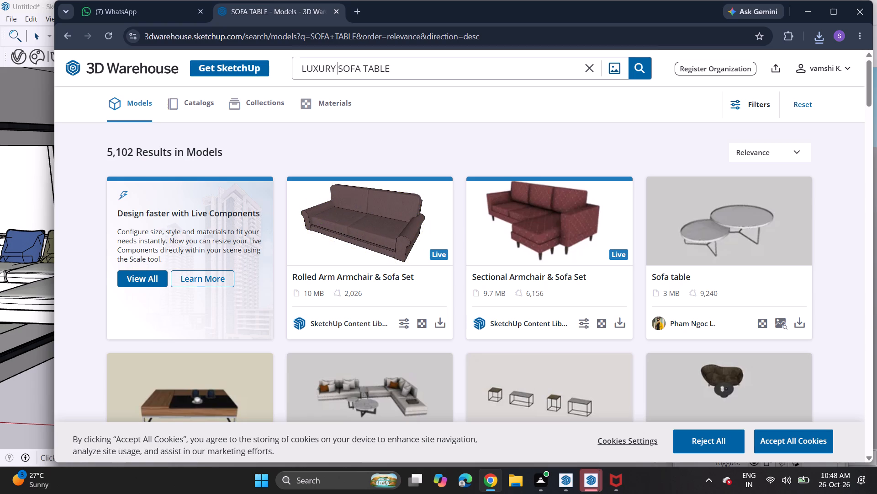
key("Return")
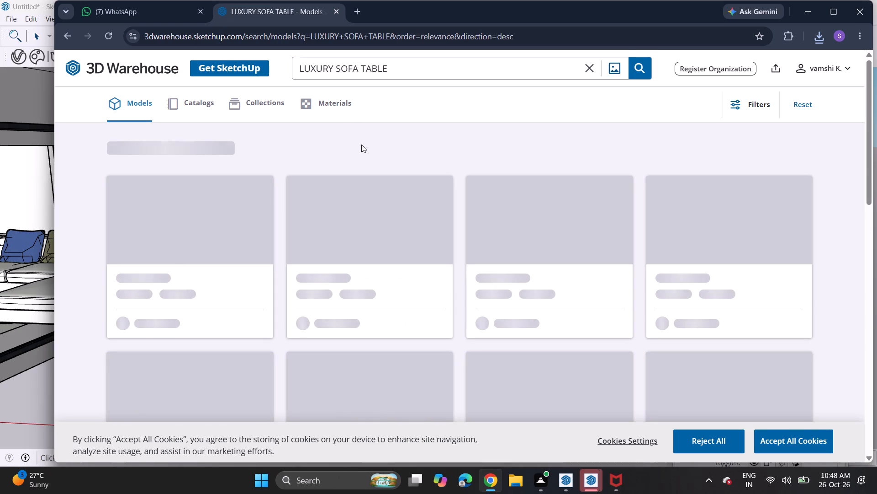
Browse the LUXURY SOFA TABLE results for a suitable center table design.
scroll(365, 184, "down", 2)
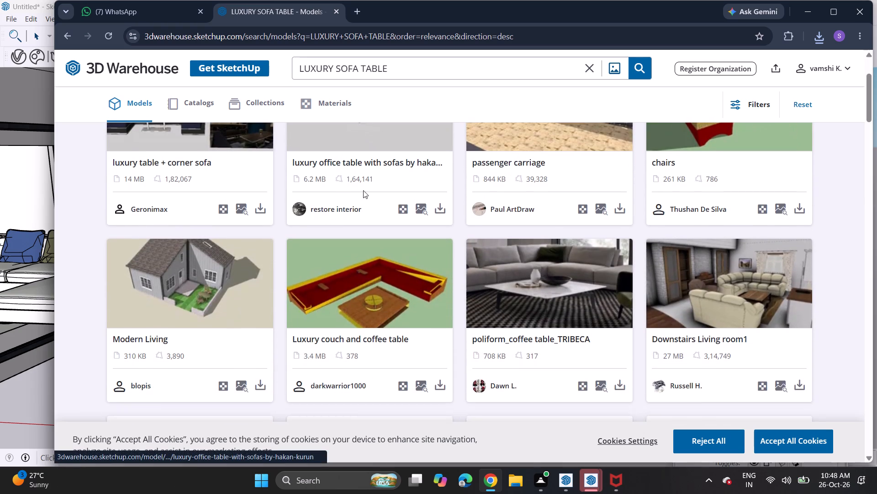
scroll(366, 198, "down", 3)
scroll(372, 199, "up", 1)
scroll(373, 201, "down", 1)
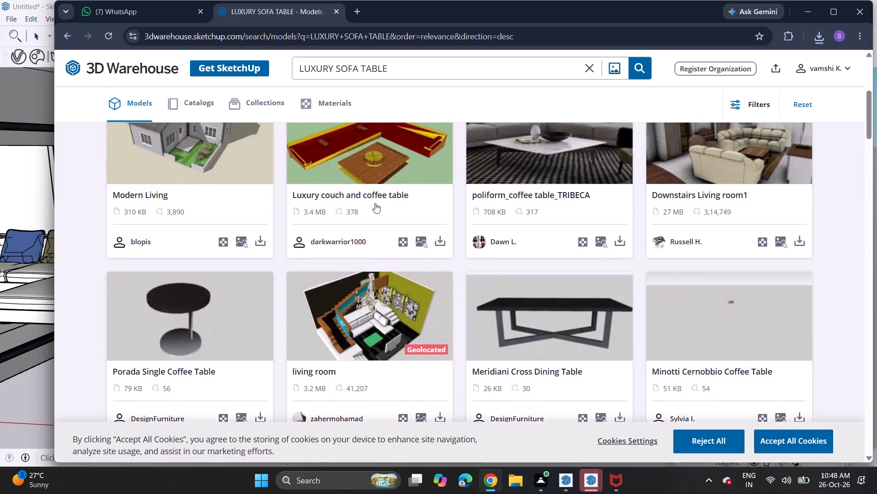
scroll(375, 203, "down", 1)
scroll(370, 191, "up", 1)
scroll(373, 193, "down", 10)
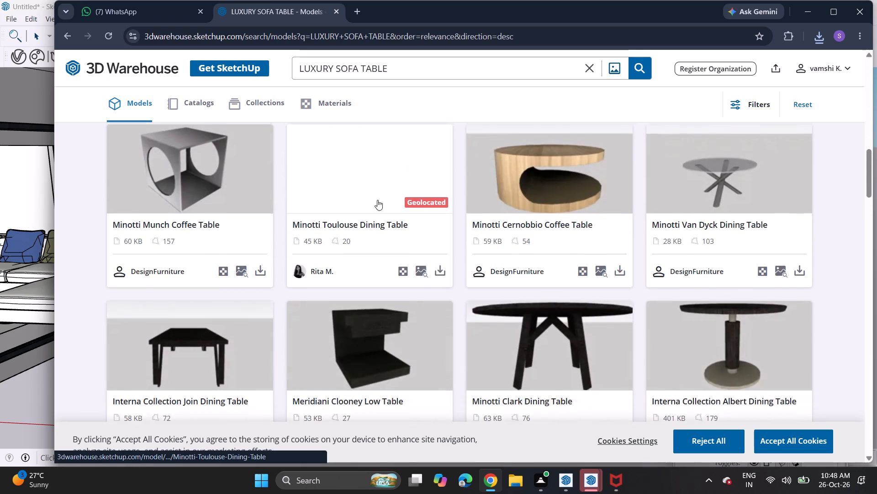
scroll(377, 200, "down", 8)
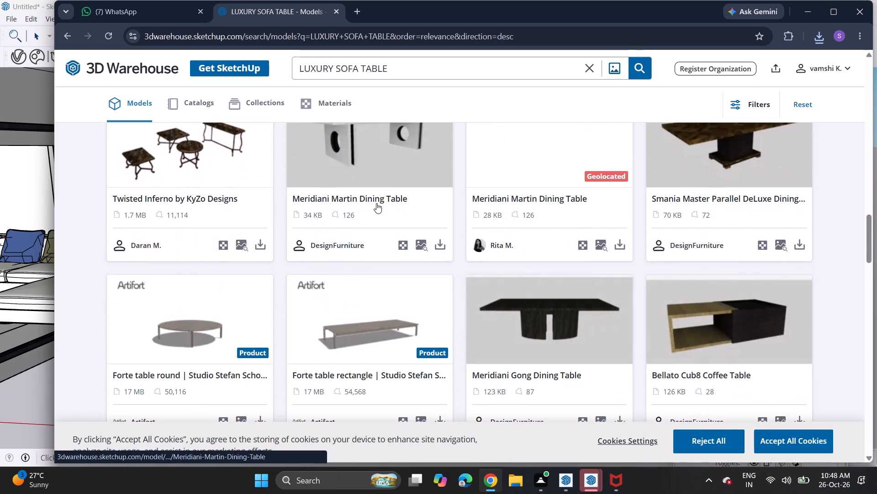
scroll(376, 203, "down", 5)
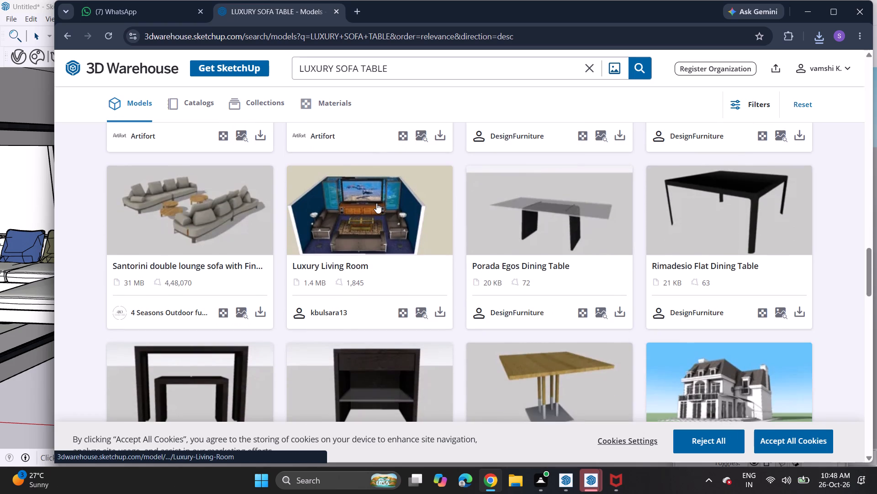
scroll(376, 203, "down", 9)
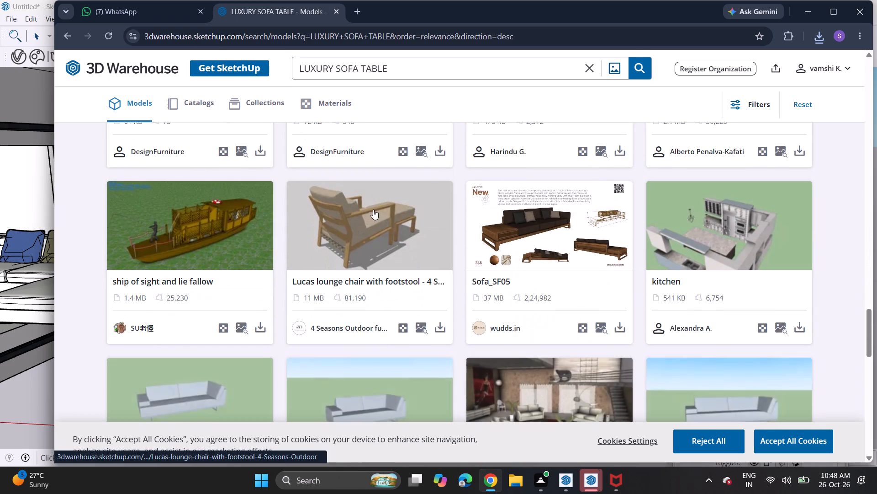
scroll(372, 221, "down", 3)
scroll(370, 221, "up", 2)
scroll(370, 221, "down", 5)
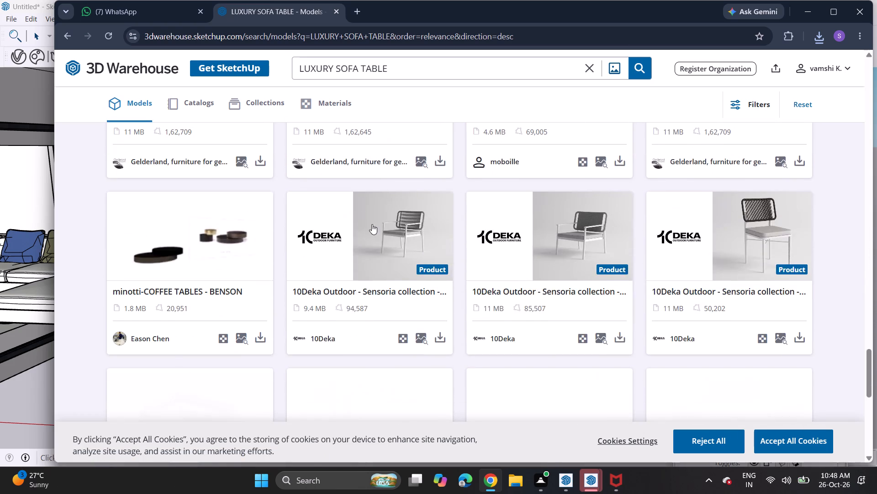
scroll(380, 233, "down", 6)
scroll(375, 231, "up", 5)
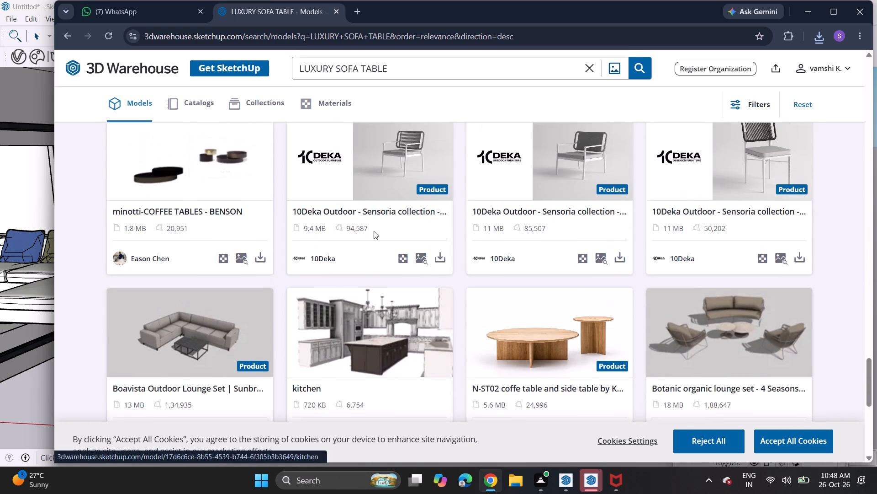
scroll(371, 247, "up", 10)
scroll(371, 247, "down", 1)
scroll(371, 247, "up", 17)
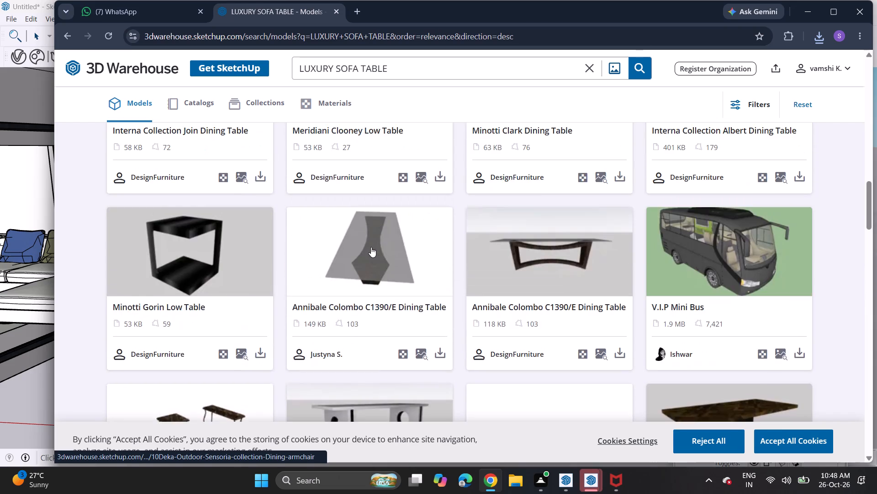
scroll(371, 247, "up", 3)
scroll(371, 247, "down", 1)
scroll(371, 247, "up", 4)
scroll(371, 247, "down", 1)
scroll(371, 247, "up", 8)
scroll(371, 247, "down", 1)
scroll(371, 247, "up", 7)
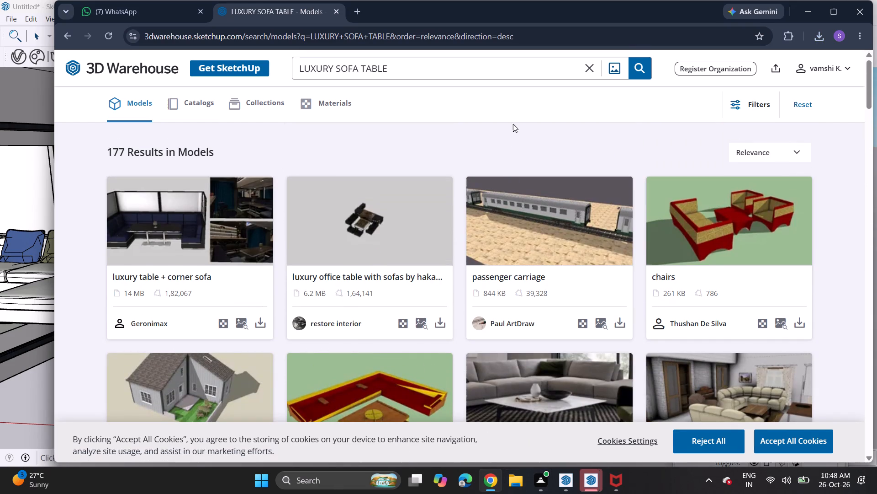
Search the 3D Warehouse models for SOFA.
left_click(335, 68)
key("BackSpace")
key("BackSpace")
key("BackSpace")
key("BackSpace")
key("BackSpace")
key("BackSpace")
key("BackSpace")
key("BackSpace")
key("BackSpace")
key("BackSpace")
key("BackSpace")
key("BackSpace")
key("BackSpace")
key("BackSpace")
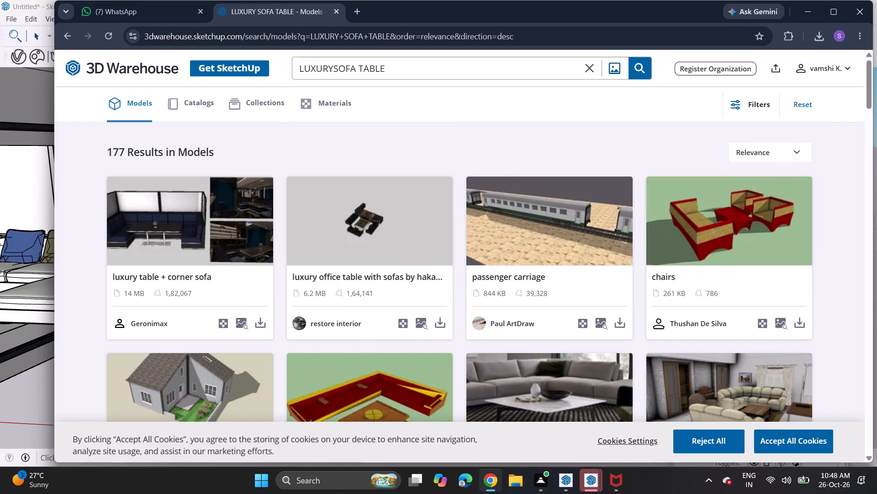
left_click(380, 64)
key("BackSpace")
key("BackSpace")
key("BackSpace")
key("BackSpace")
key("BackSpace")
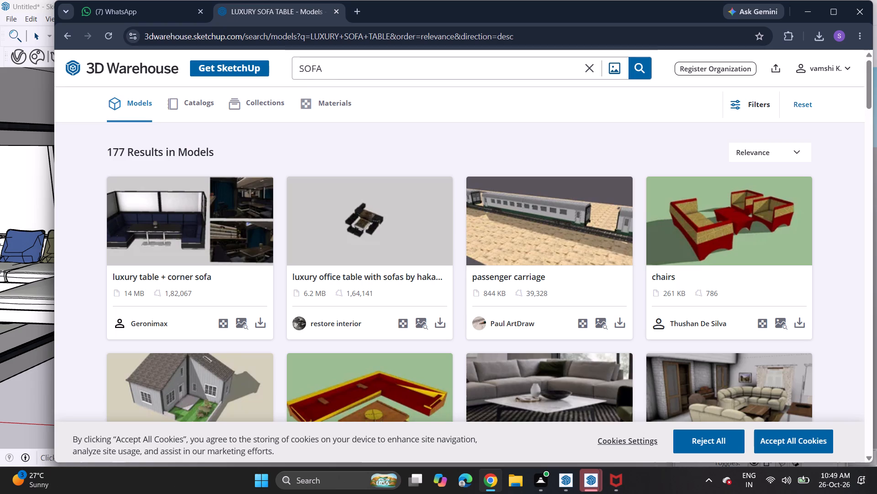
key("Return")
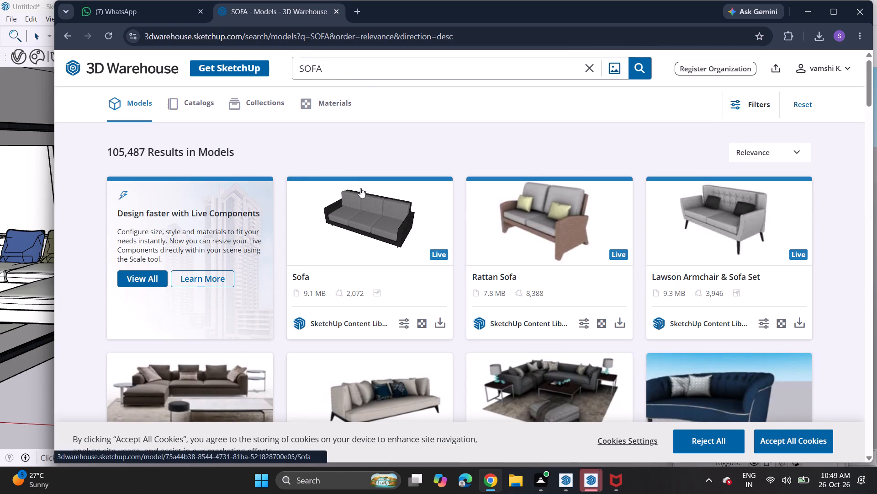
Examine the SOFA results for sofa sets and matching center table designs.
scroll(360, 188, "down", 6)
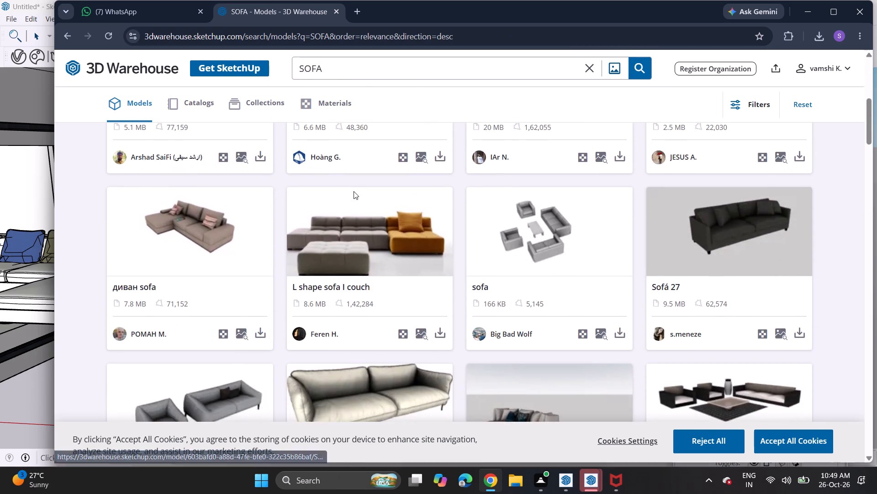
scroll(354, 191, "down", 9)
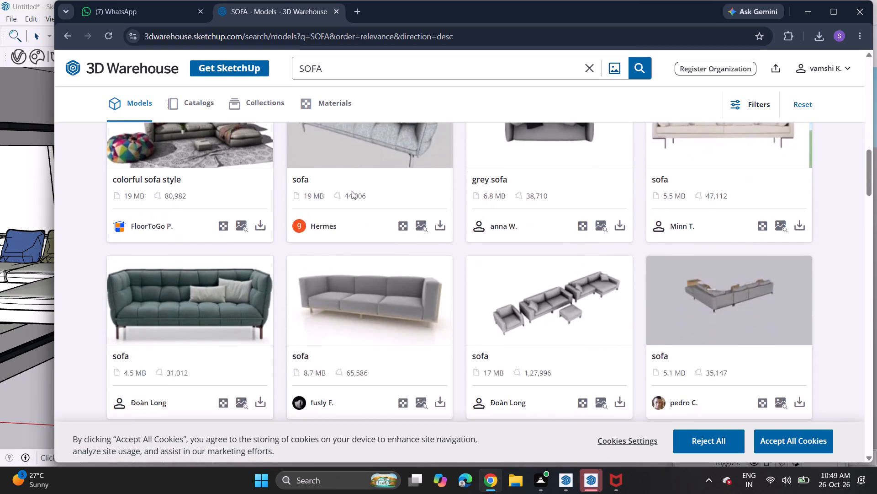
scroll(352, 191, "down", 8)
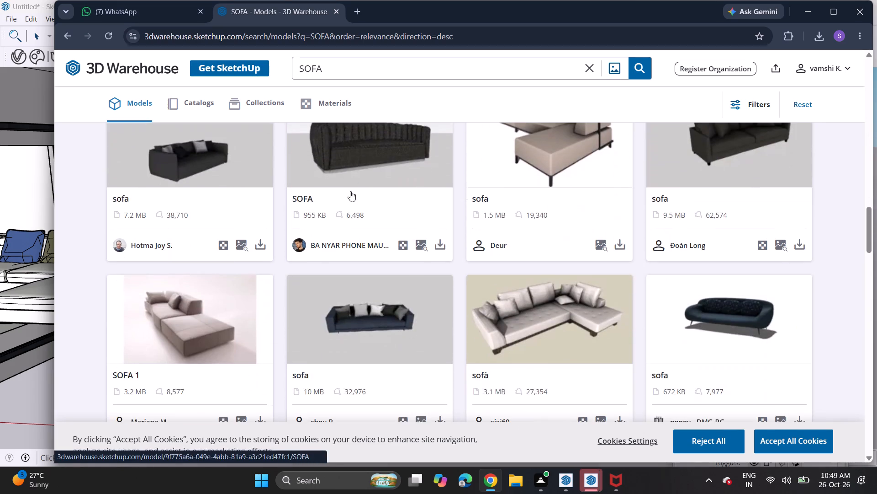
scroll(350, 191, "down", 5)
scroll(350, 191, "up", 1)
scroll(350, 191, "down", 3)
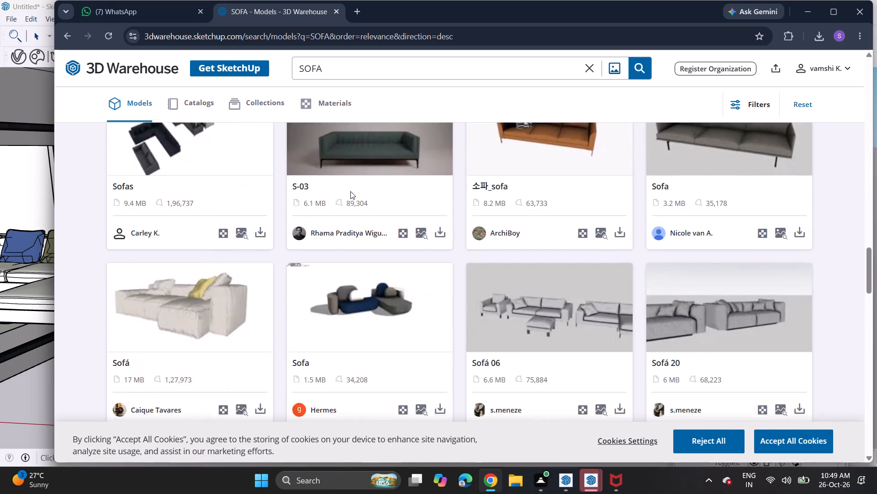
scroll(350, 191, "down", 7)
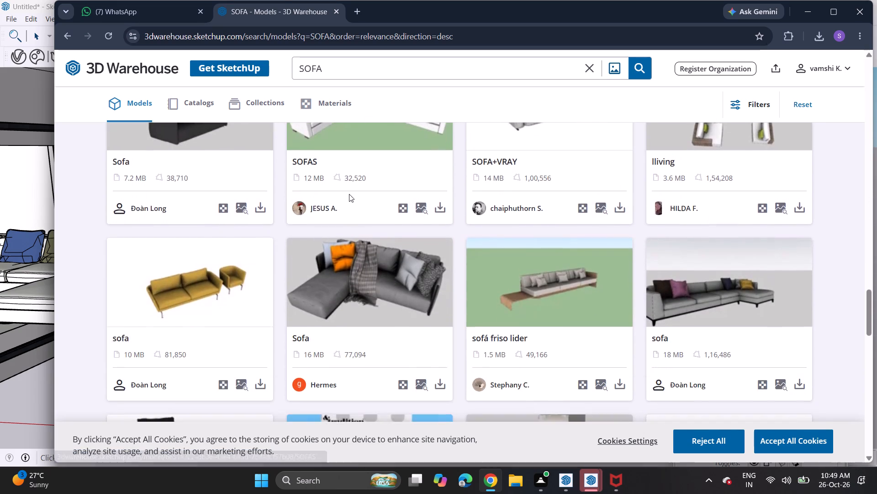
scroll(349, 194, "down", 7)
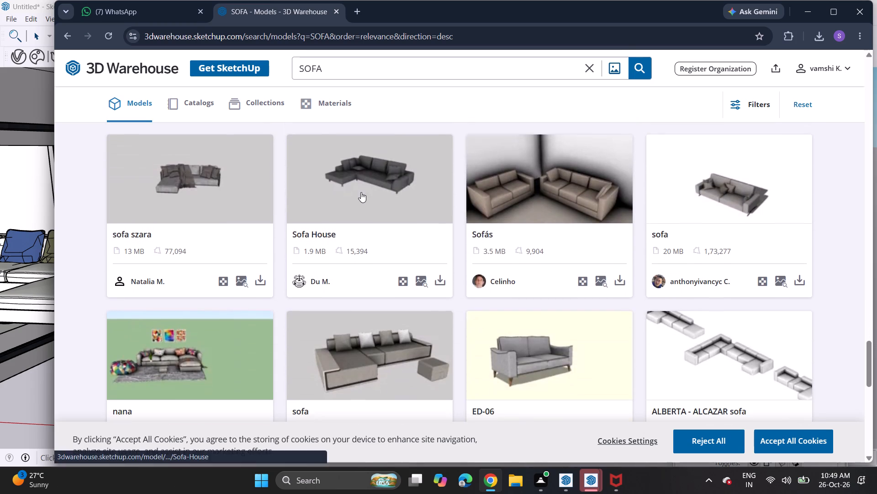
scroll(361, 192, "down", 1)
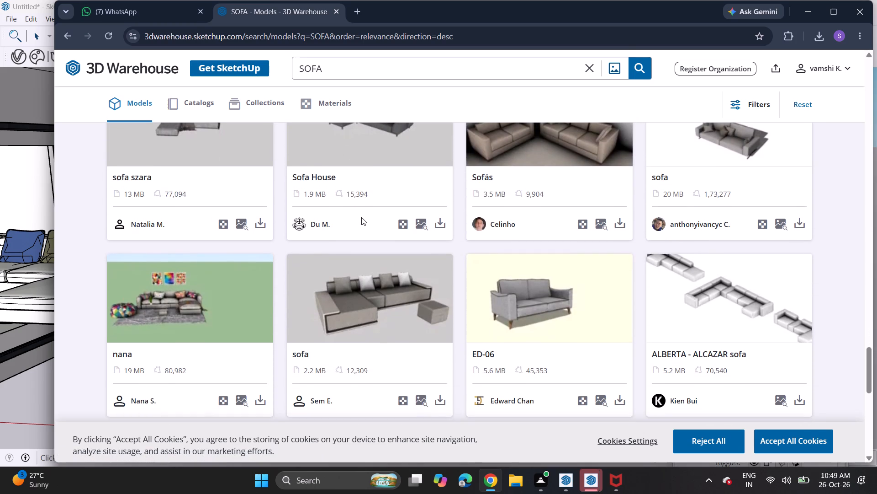
scroll(338, 263, "down", 4)
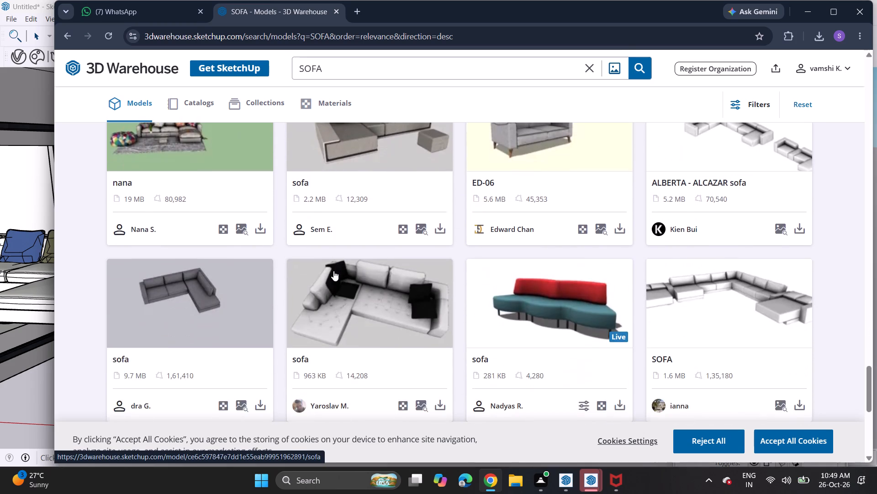
scroll(333, 271, "down", 1)
left_click(417, 370)
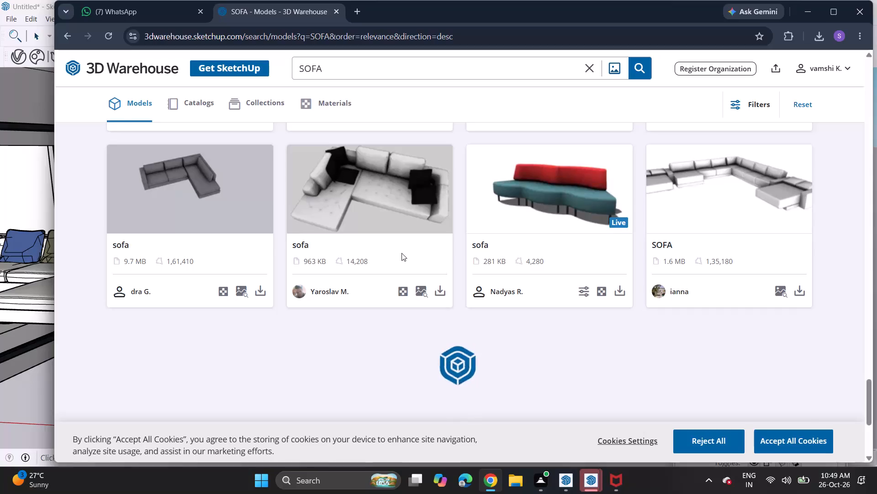
scroll(402, 253, "up", 5)
scroll(401, 250, "down", 6)
scroll(401, 250, "up", 5)
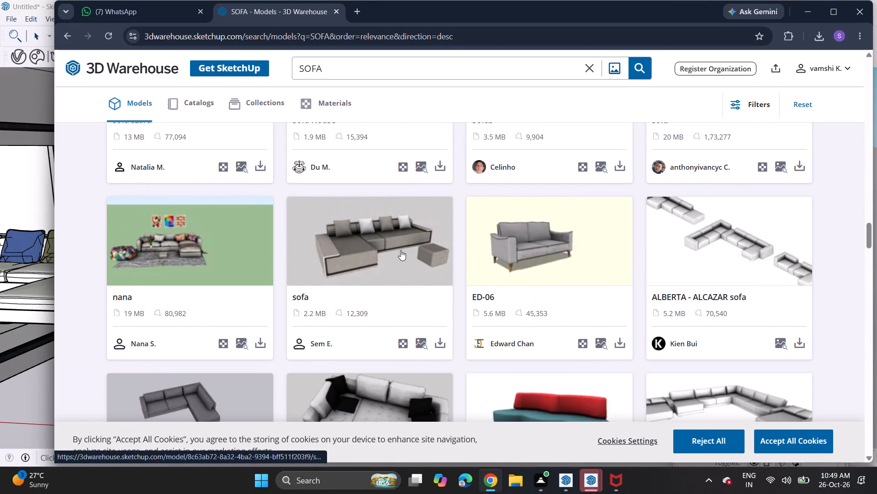
scroll(399, 198, "up", 12)
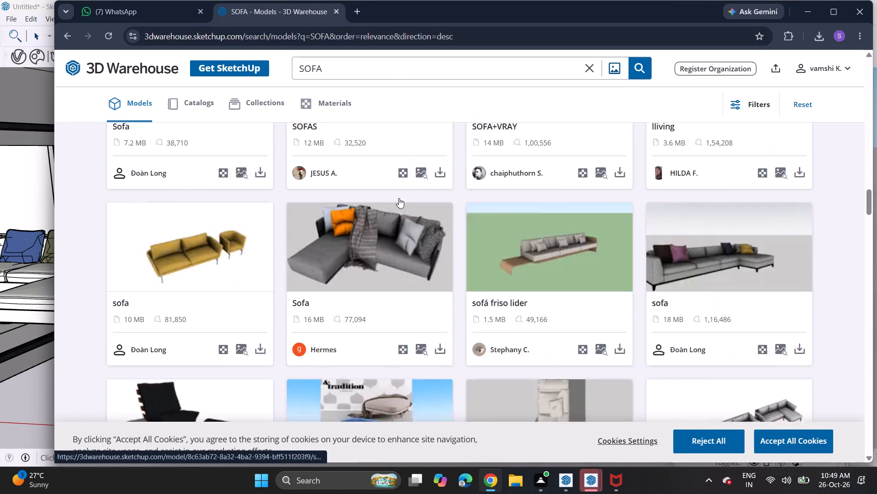
scroll(399, 198, "up", 1)
scroll(399, 198, "down", 1)
scroll(399, 198, "up", 10)
scroll(399, 198, "down", 1)
scroll(399, 198, "up", 17)
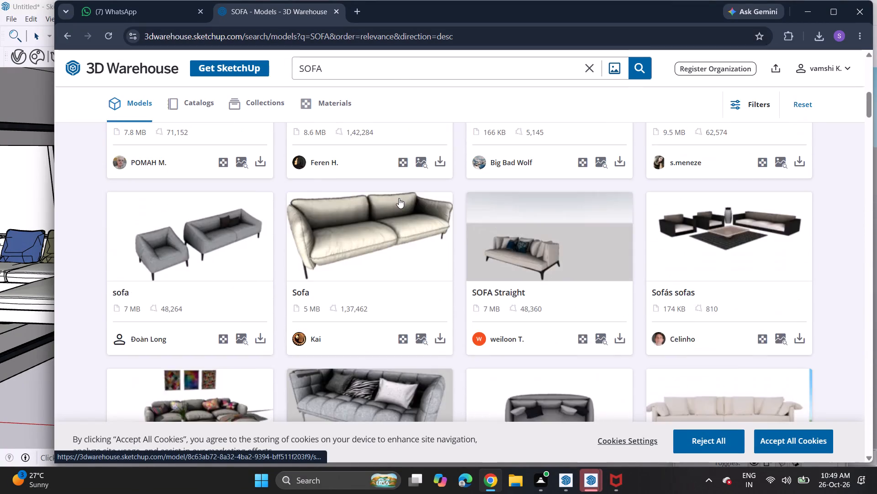
scroll(399, 198, "up", 19)
scroll(399, 198, "down", 3)
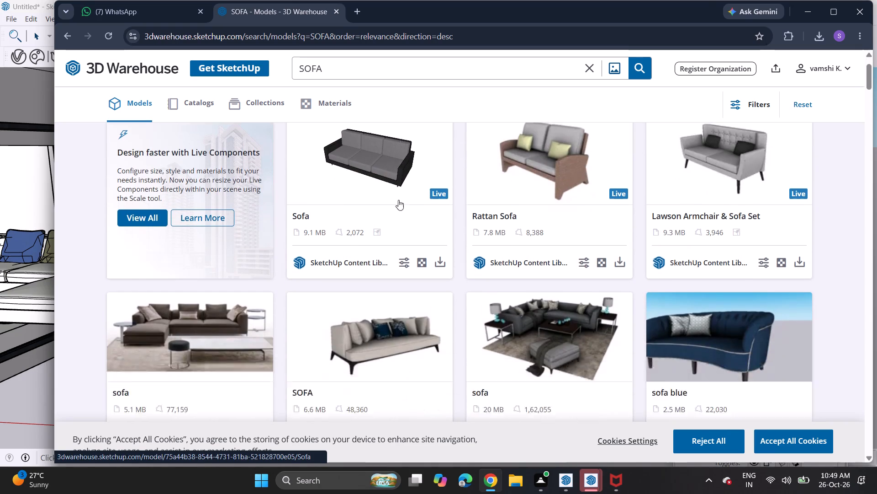
scroll(398, 200, "down", 2)
Search the 3D Warehouse models for TABLE.
left_click(343, 70)
key("BackSpace")
key("BackSpace")
key("BackSpace")
key("BackSpace")
key("BackSpace")
key("BackSpace")
key("BackSpace")
key("BackSpace")
key("BackSpace")
key("BackSpace")
key("BackSpace")
key("BackSpace")
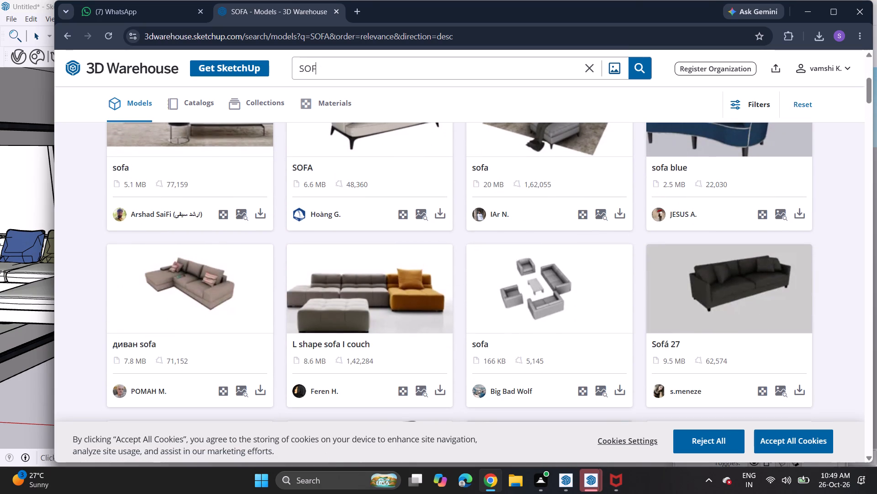
type("TABLE")
key("Return")
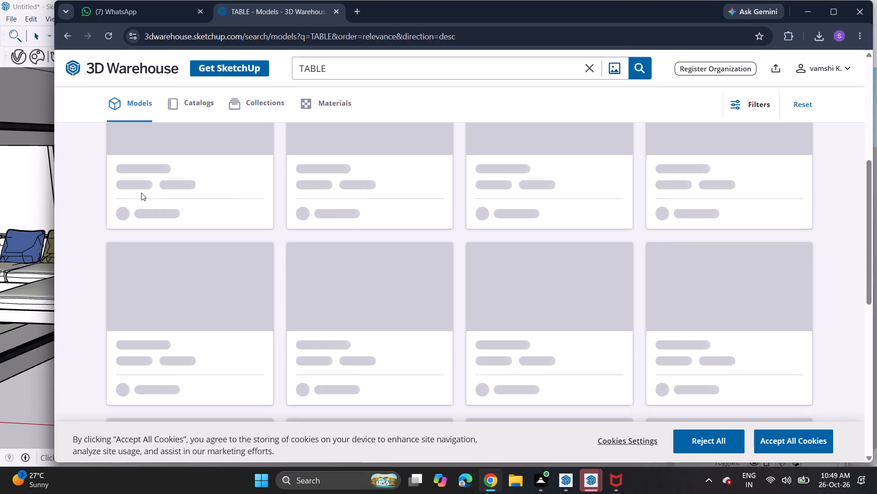
Find the 15 MB TABLE with the wooden box and dark stepped top in the results and download it as a SketchUp file.
scroll(259, 320, "up", 7)
scroll(254, 306, "down", 1)
scroll(248, 305, "up", 5)
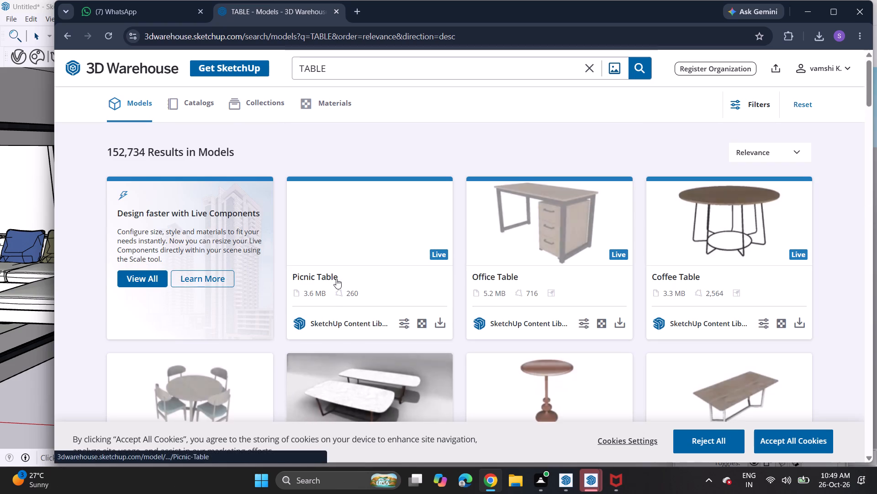
scroll(336, 279, "down", 4)
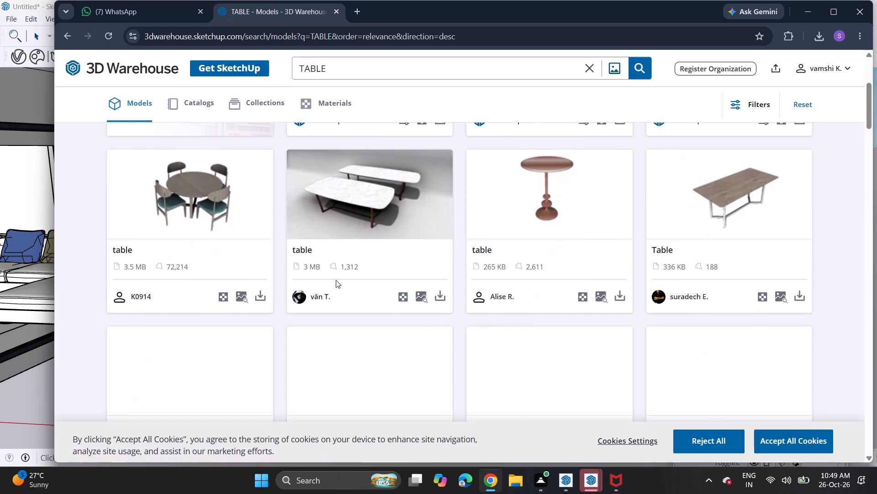
scroll(336, 280, "down", 4)
scroll(336, 280, "up", 1)
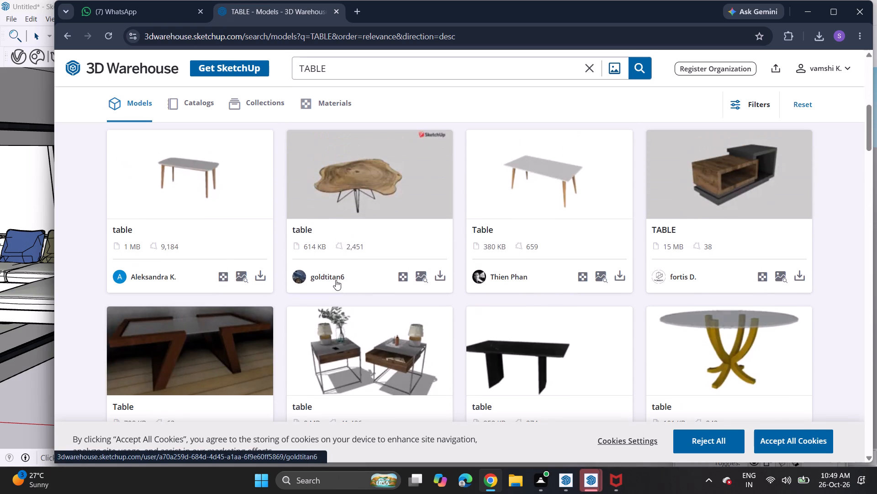
left_click(797, 285)
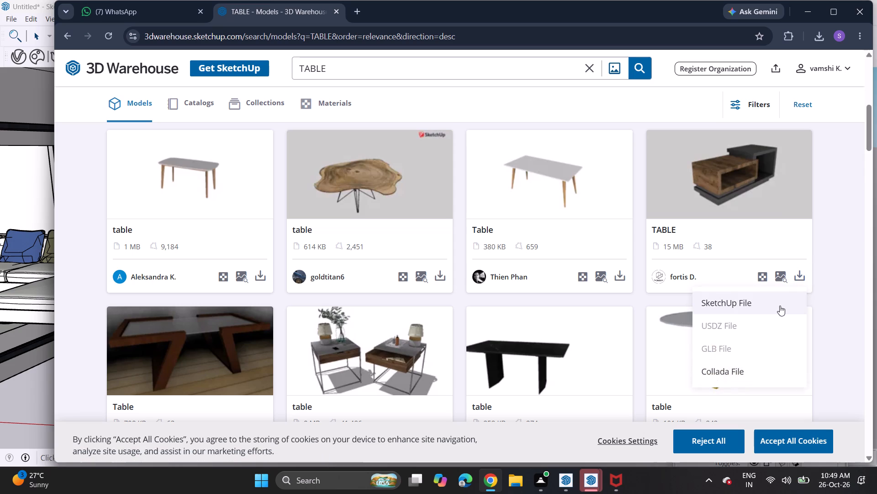
left_click(780, 306)
Examine the remaining TABLE results on 3D Warehouse for a suitable center table design.
scroll(553, 284, "down", 6)
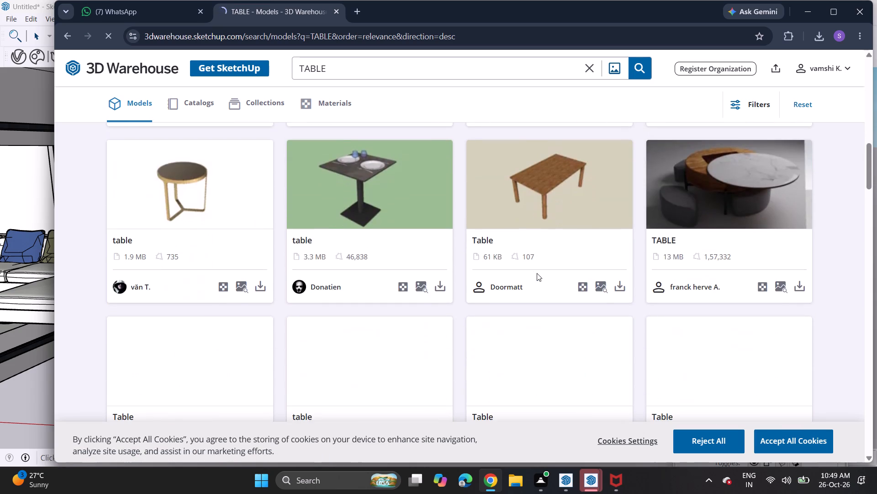
scroll(534, 270, "down", 2)
scroll(530, 260, "up", 4)
scroll(527, 257, "down", 4)
scroll(527, 257, "up", 1)
scroll(527, 257, "down", 8)
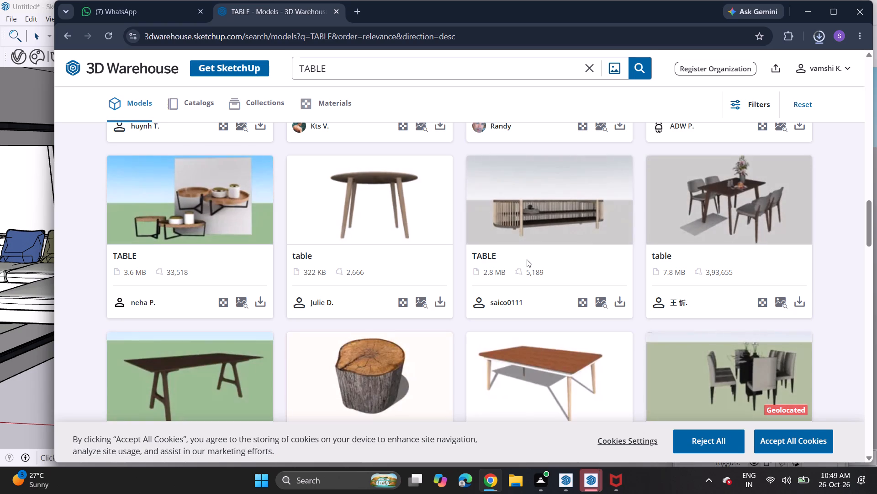
scroll(527, 259, "down", 5)
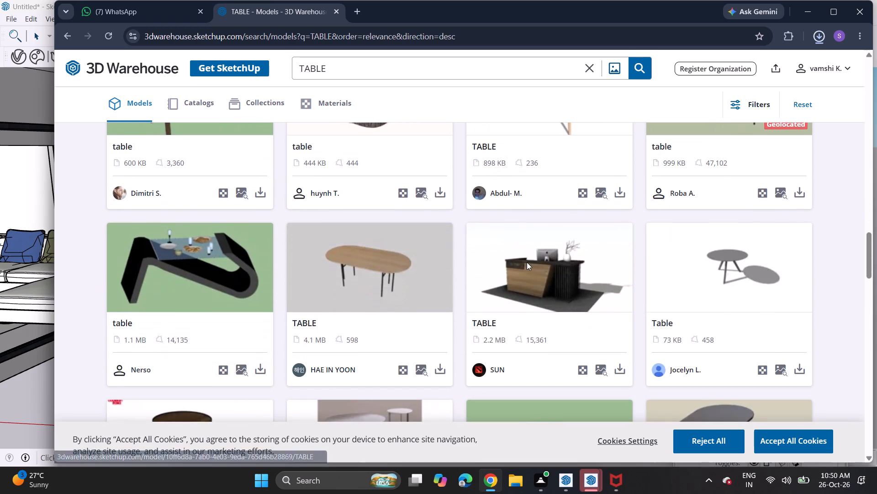
scroll(527, 262, "down", 2)
scroll(527, 262, "up", 1)
scroll(527, 262, "down", 2)
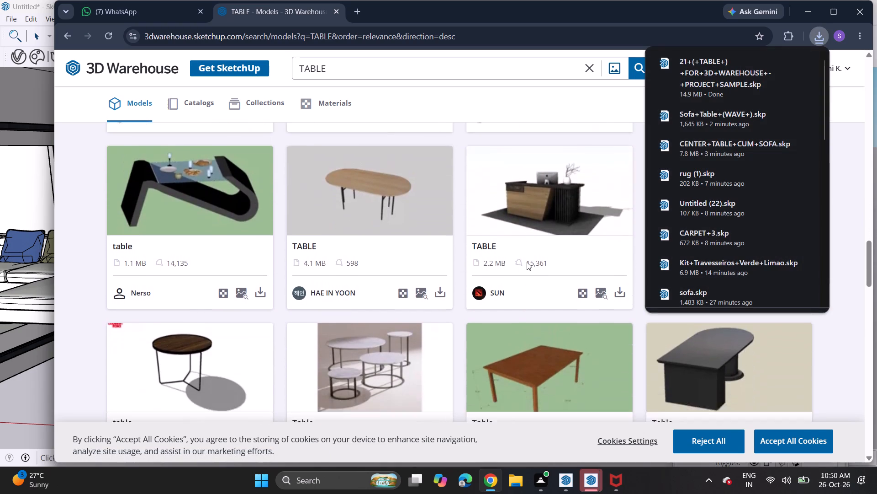
scroll(527, 262, "down", 6)
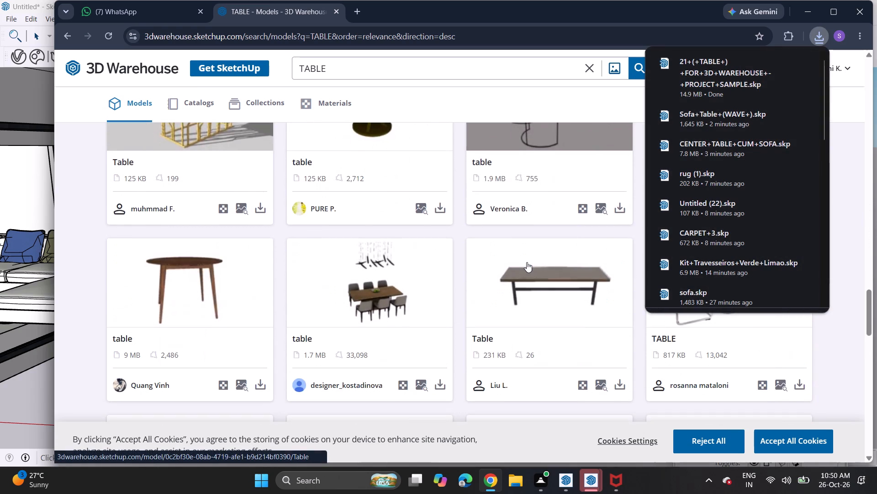
scroll(527, 262, "down", 8)
scroll(527, 262, "up", 1)
scroll(527, 262, "down", 3)
scroll(527, 262, "up", 1)
scroll(527, 262, "down", 2)
scroll(527, 262, "up", 1)
scroll(527, 262, "down", 3)
scroll(527, 262, "up", 1)
scroll(527, 262, "down", 1)
scroll(527, 262, "up", 1)
scroll(527, 262, "down", 4)
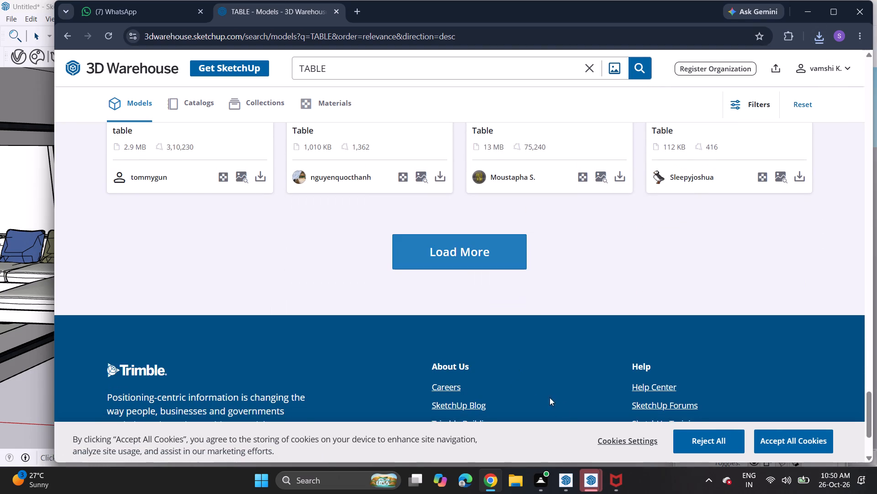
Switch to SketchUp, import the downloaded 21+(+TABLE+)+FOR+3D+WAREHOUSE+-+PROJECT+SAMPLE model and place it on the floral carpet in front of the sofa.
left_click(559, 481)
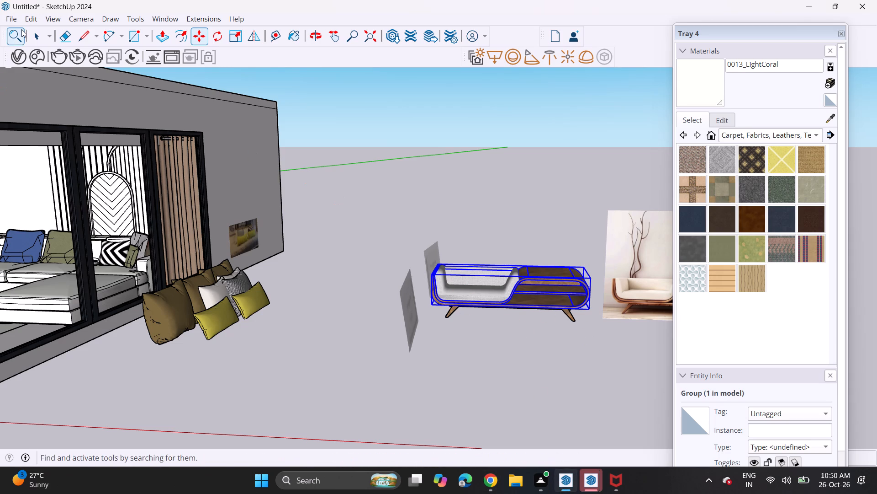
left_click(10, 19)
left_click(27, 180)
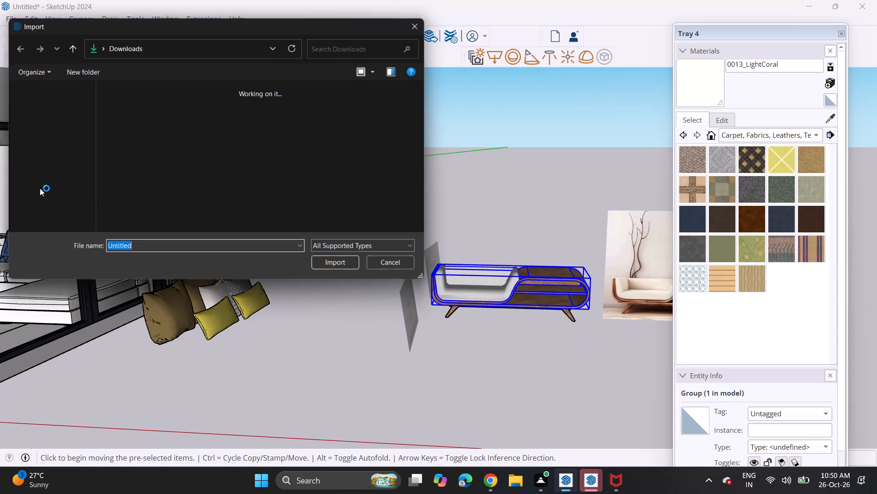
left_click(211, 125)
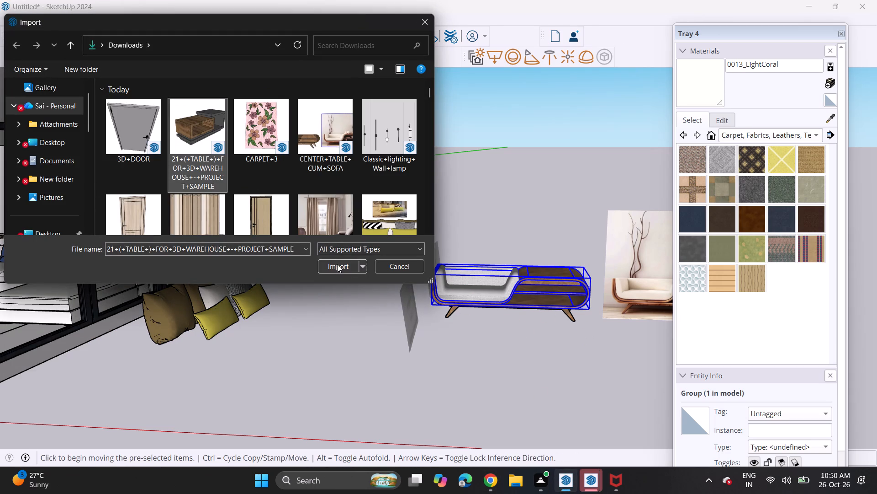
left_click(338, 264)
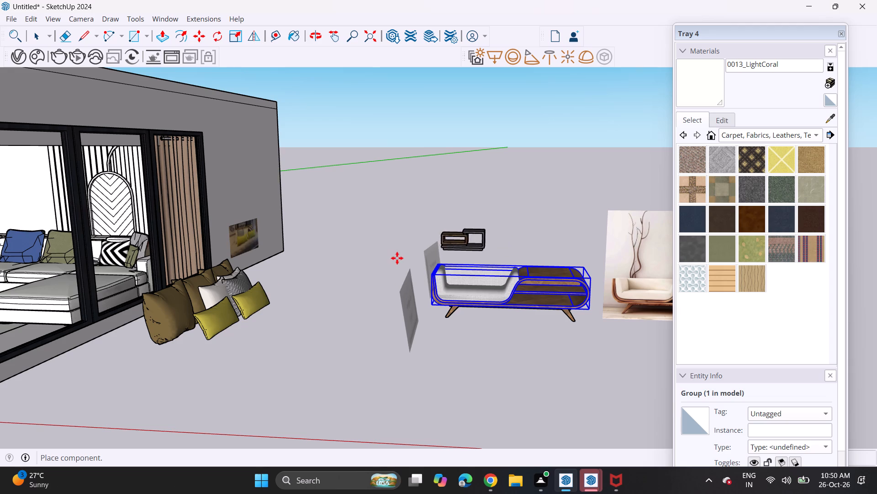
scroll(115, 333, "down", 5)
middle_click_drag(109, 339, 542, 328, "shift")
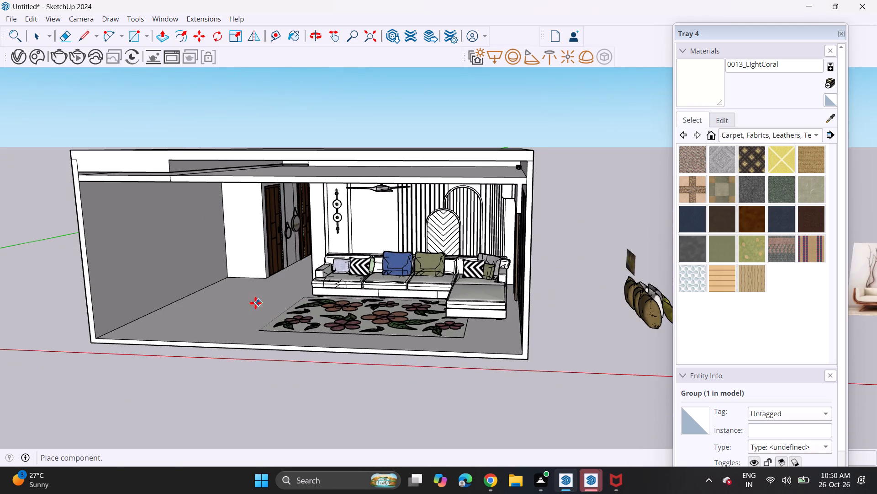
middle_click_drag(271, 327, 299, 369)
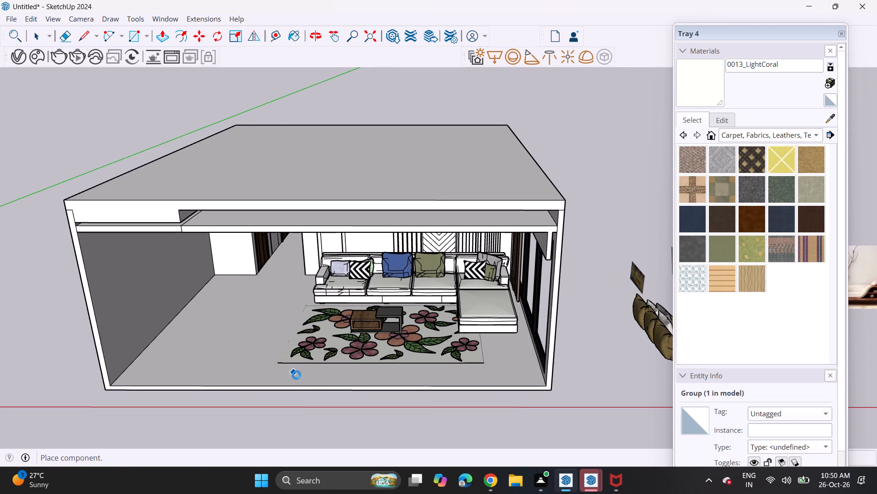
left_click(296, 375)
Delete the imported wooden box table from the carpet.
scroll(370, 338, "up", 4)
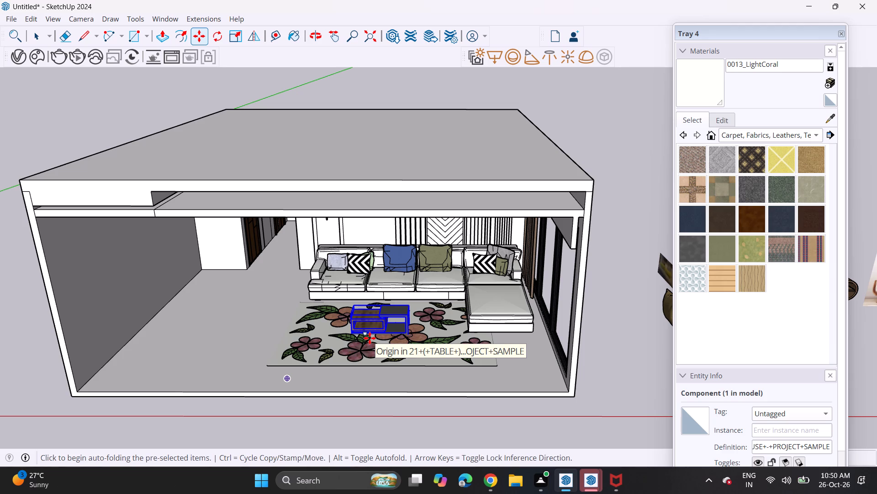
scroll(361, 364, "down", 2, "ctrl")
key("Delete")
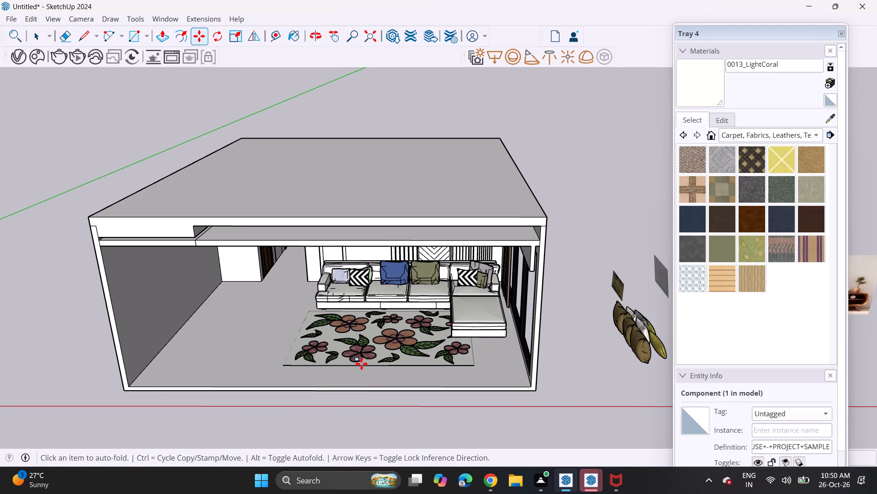
Delete the spare cushions, the center table model and the loose reference pictures standing outside the room.
scroll(424, 360, "down", 4, "ctrl")
middle_click_drag(436, 362, 246, 324, "shift")
key("space")
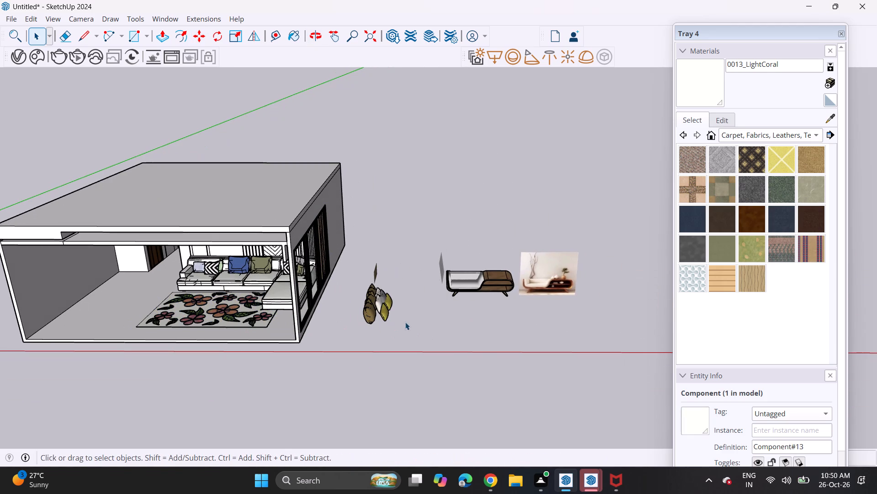
left_click_drag(359, 268, 601, 326)
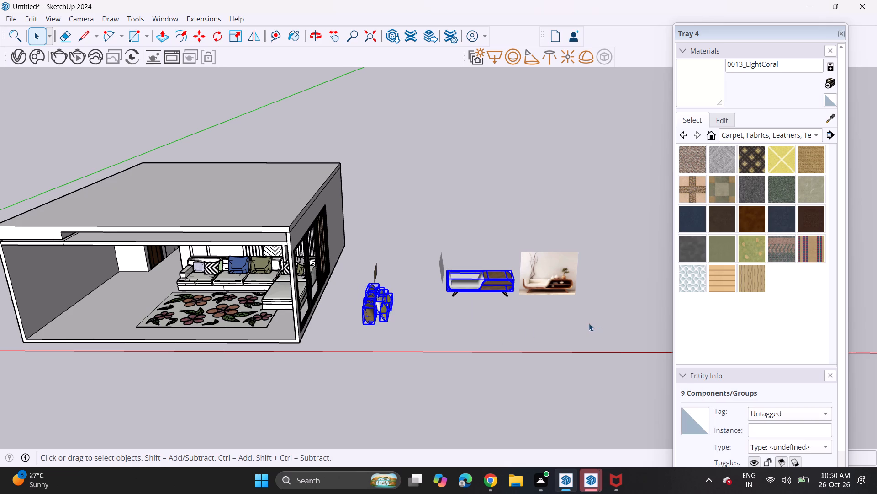
key("Delete")
left_click_drag(513, 223, 610, 286)
key("Delete")
left_click_drag(362, 220, 419, 332)
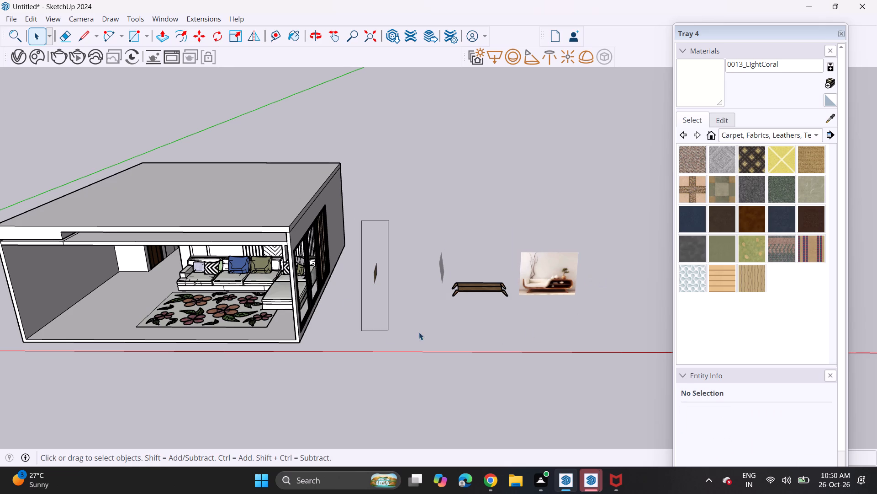
left_click_drag(419, 332, 636, 321)
key("Delete")
Draw a flat rectangle on the empty ground outside the room, beside the glazed wall.
scroll(526, 332, "up", 7)
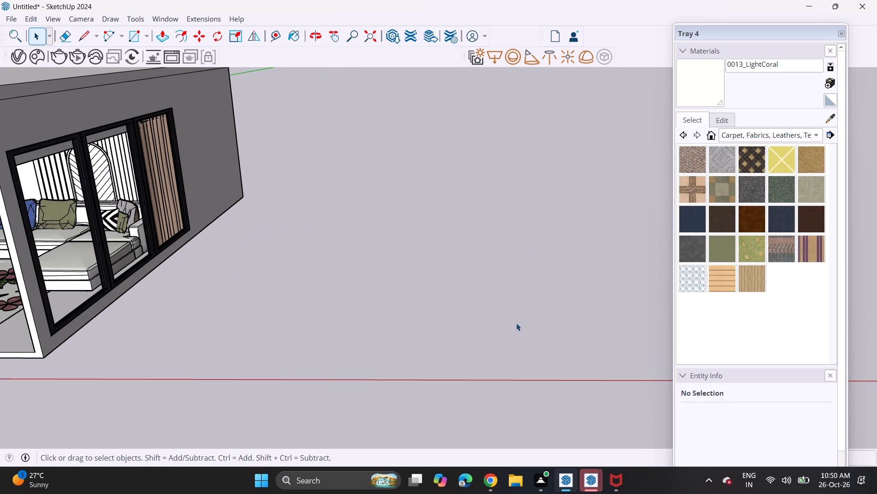
left_click(131, 35)
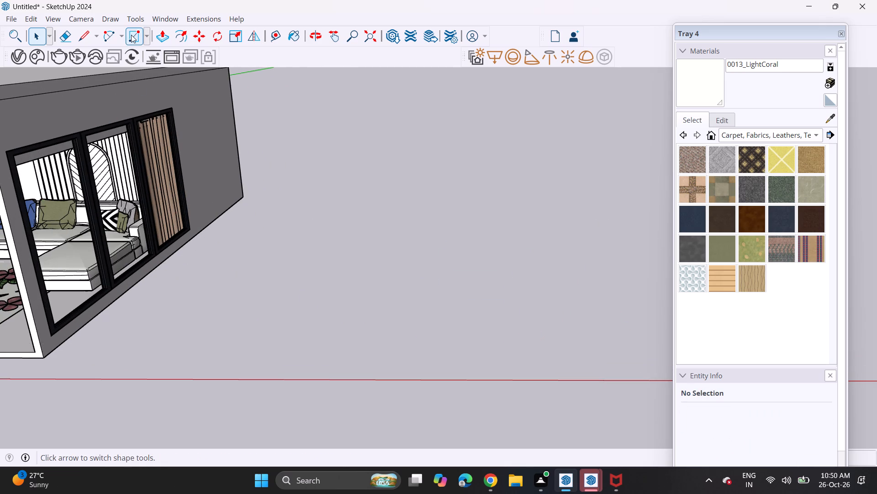
scroll(191, 282, "down", 1)
middle_click_drag(201, 286, 223, 322)
left_click(325, 335)
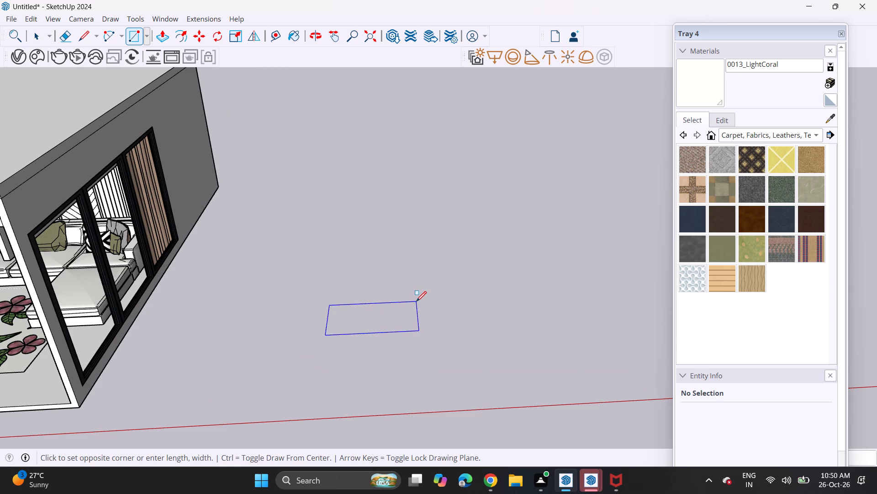
left_click(416, 301)
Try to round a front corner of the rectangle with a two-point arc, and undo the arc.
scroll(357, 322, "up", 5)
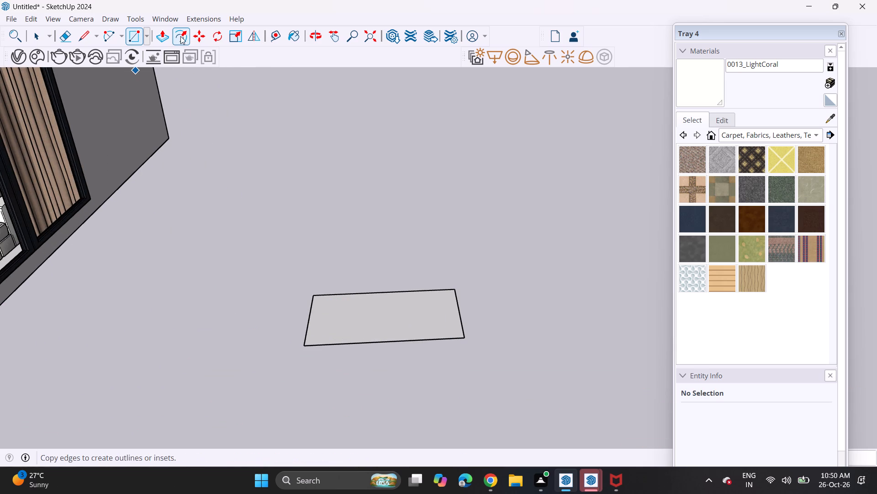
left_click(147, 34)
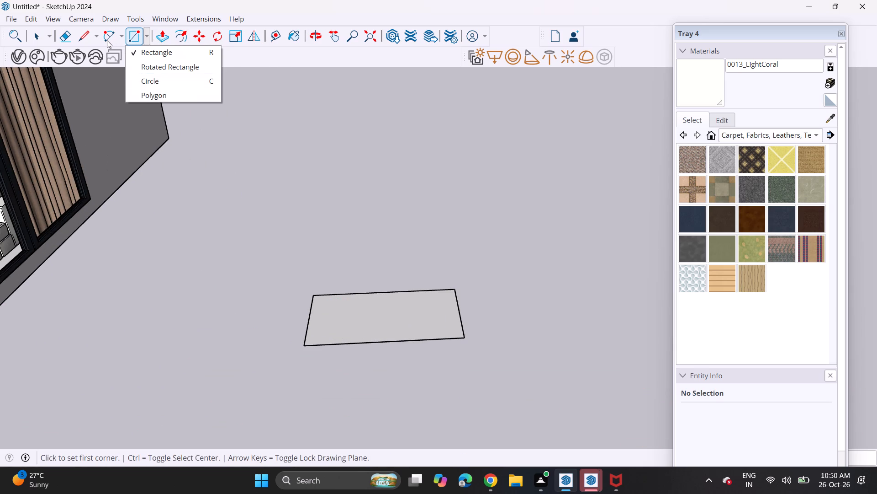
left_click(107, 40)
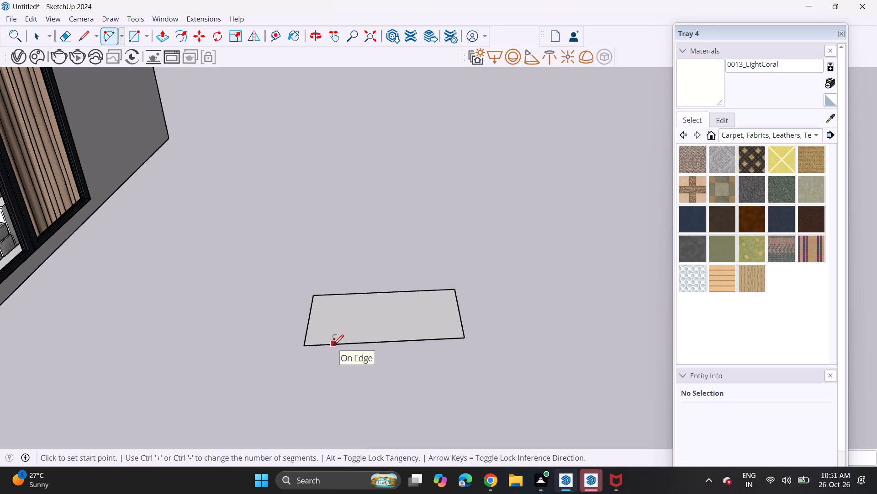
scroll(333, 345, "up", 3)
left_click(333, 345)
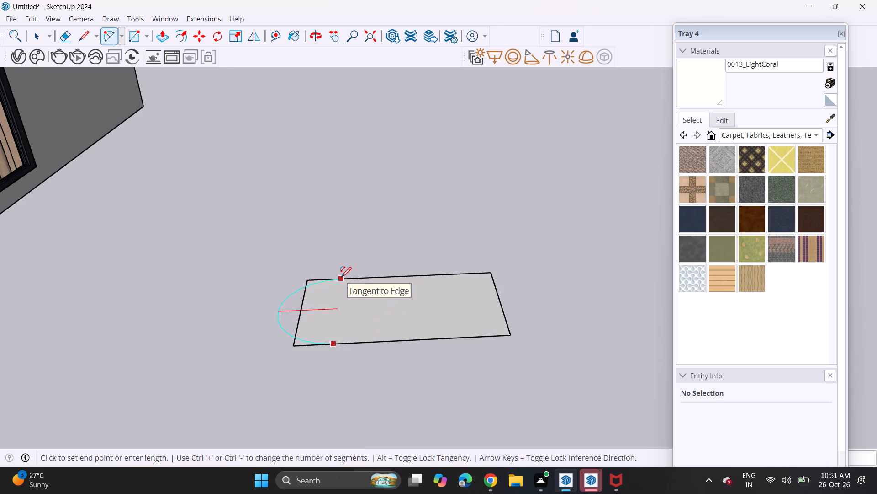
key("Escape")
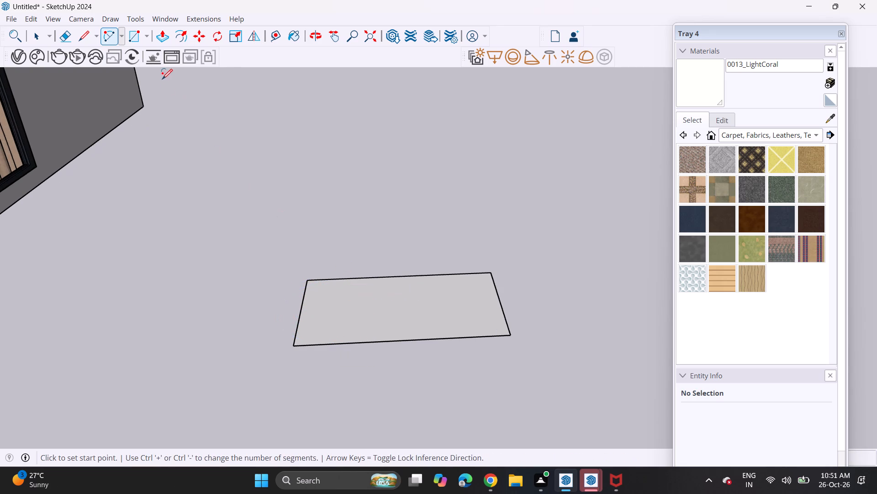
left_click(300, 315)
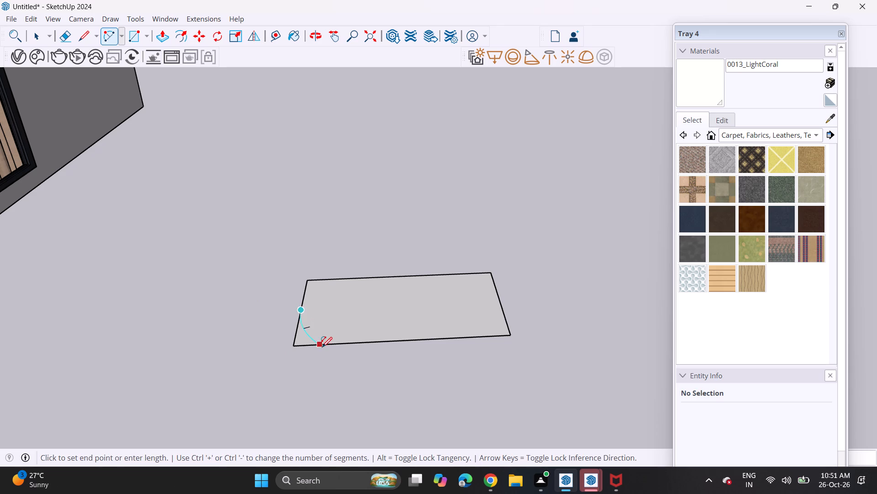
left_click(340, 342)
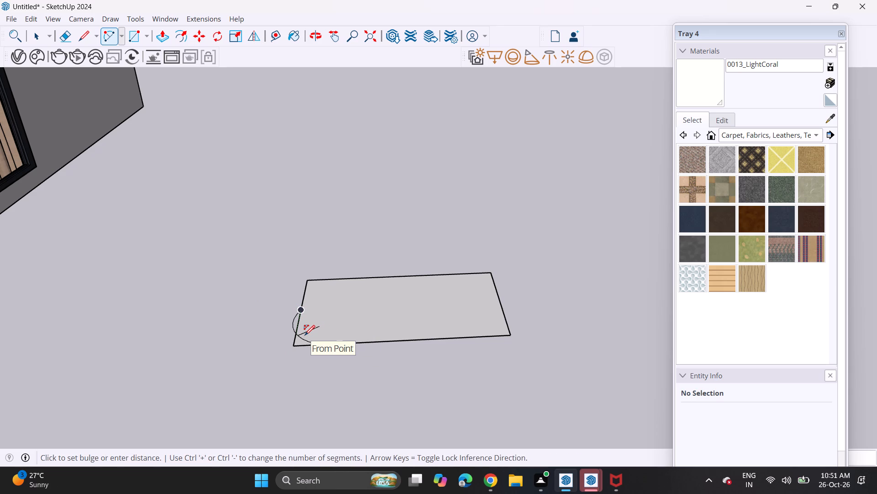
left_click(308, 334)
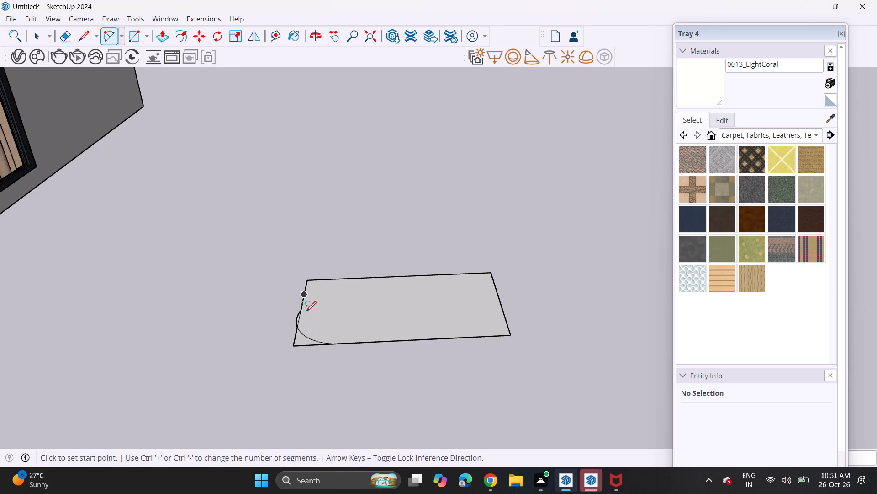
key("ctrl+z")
Draw two-point arcs across both corners of the rectangle's short side nearest the room to round that end.
scroll(314, 340, "up", 5)
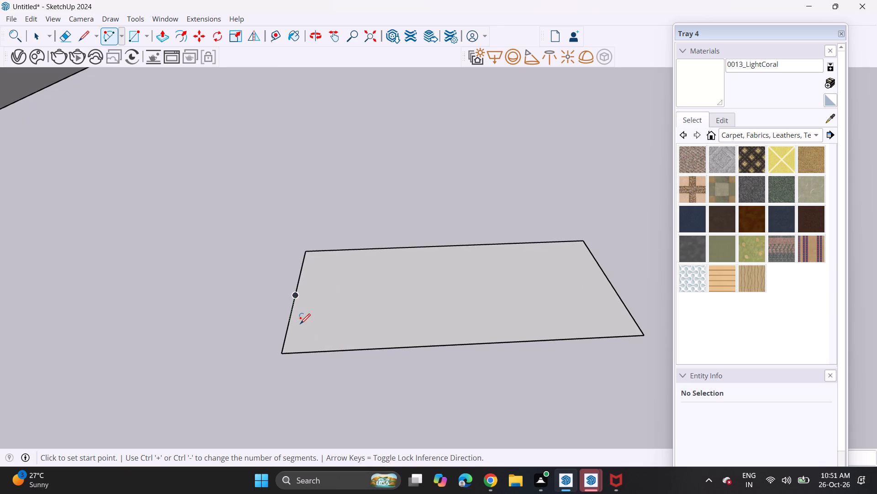
left_click(288, 324)
left_click(322, 352)
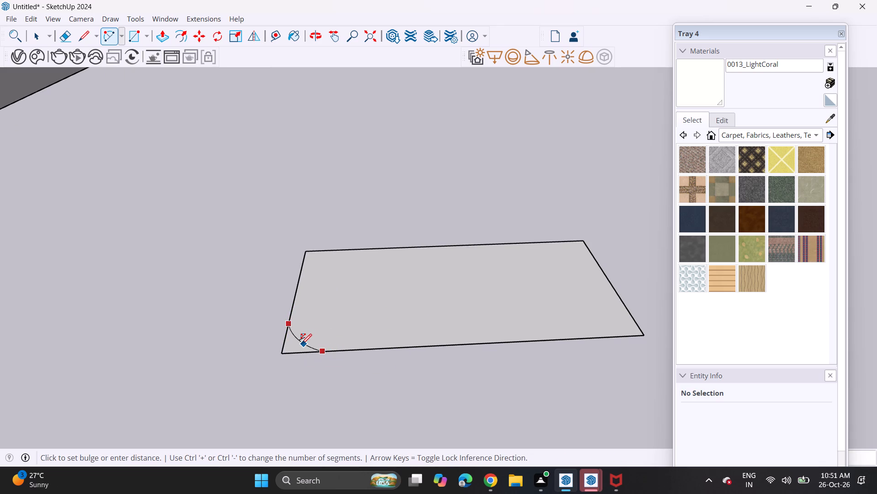
scroll(301, 344, "up", 13)
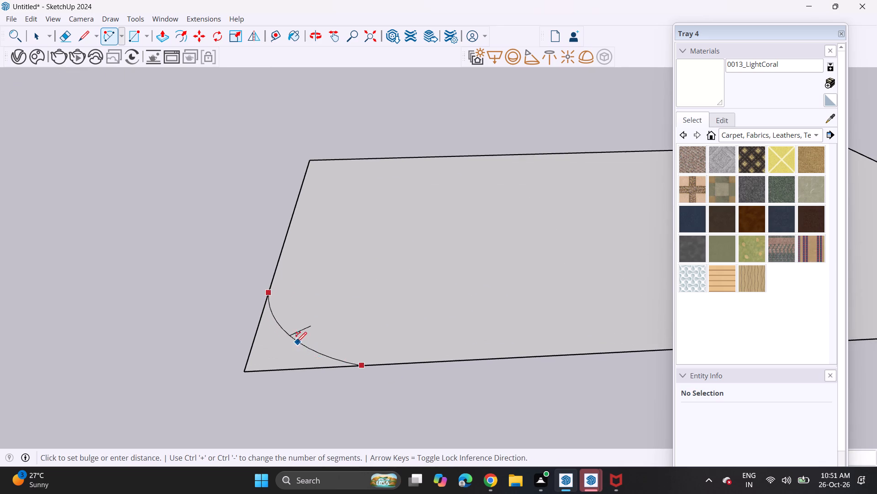
left_click(291, 347)
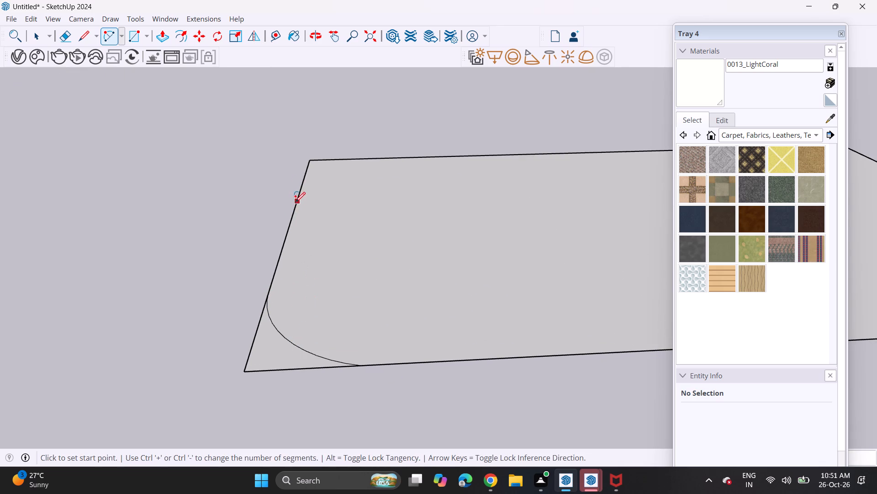
left_click(294, 210)
left_click(391, 159)
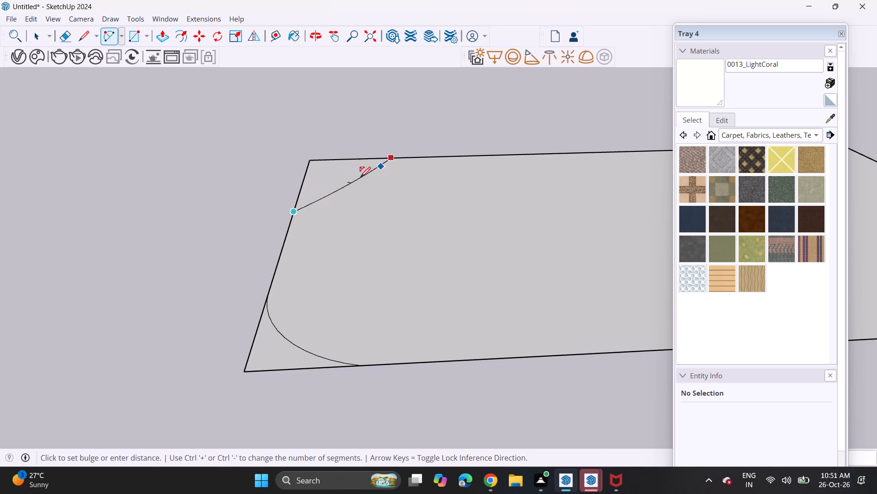
left_click(333, 173)
scroll(342, 274, "down", 7)
middle_click_drag(364, 308, 318, 308)
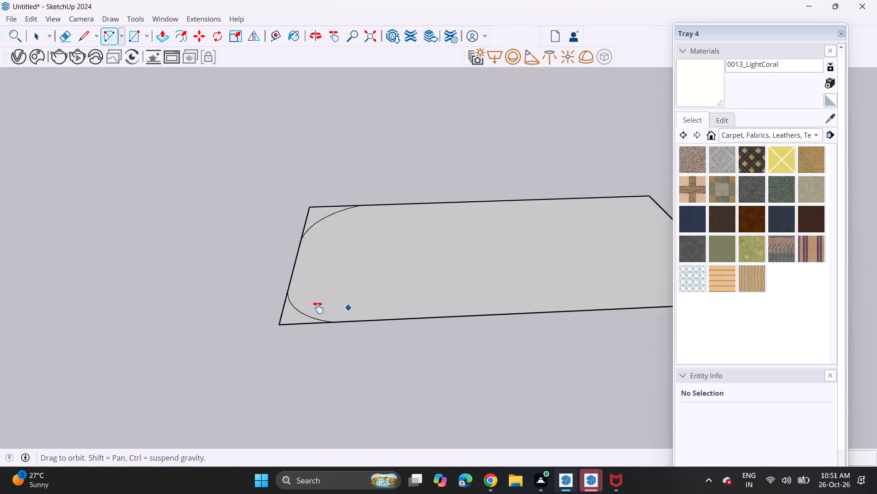
middle_click_drag(318, 308, 202, 308)
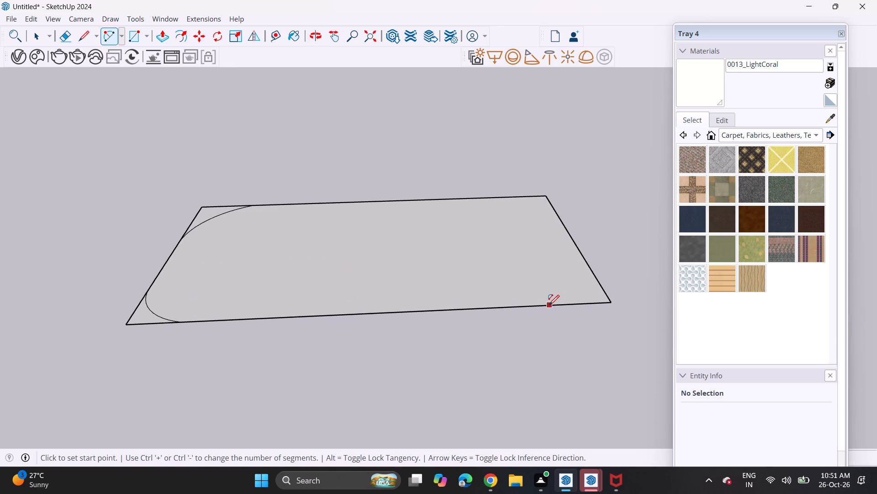
Draw a two-point arc across the front corner of the rectangle's short side farthest from the room.
left_click(549, 305)
left_click(590, 271)
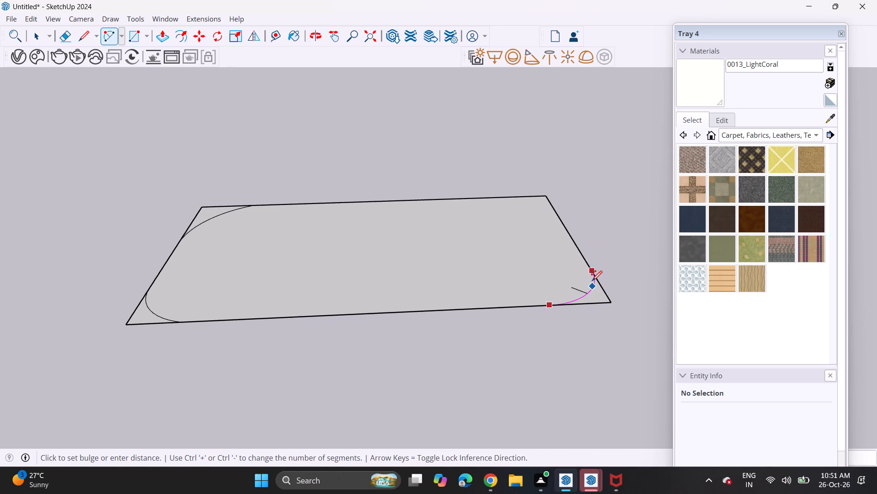
left_click(592, 281)
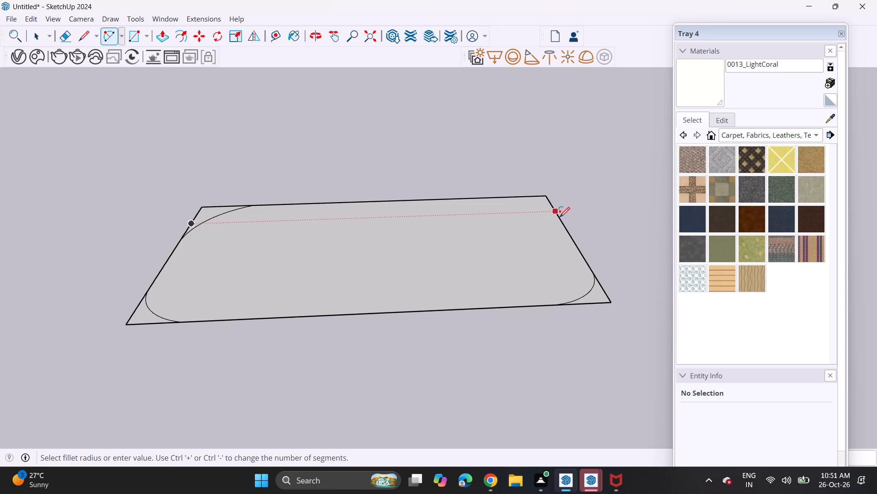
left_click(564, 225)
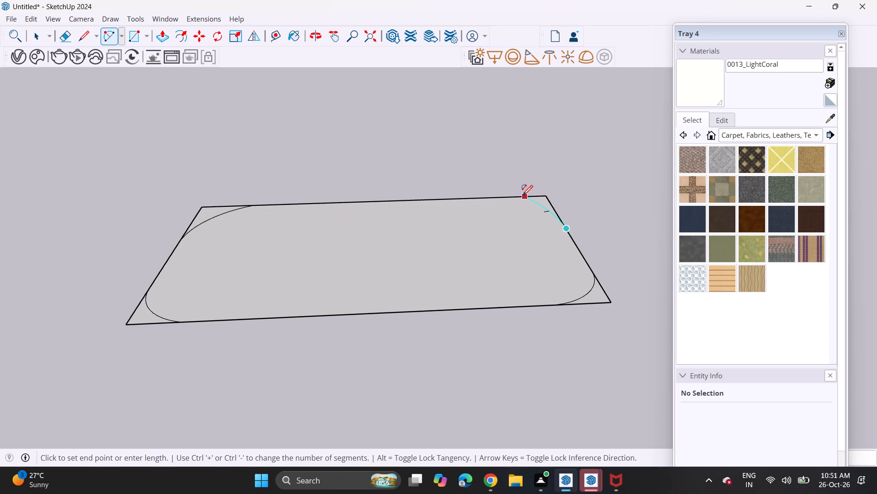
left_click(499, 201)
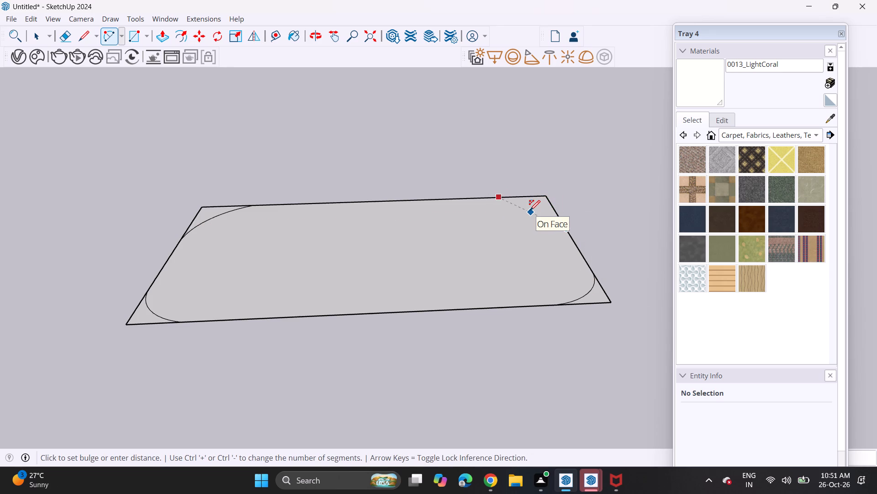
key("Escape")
Erase the uneven arc across the rear corner of the rectangle's short side nearest the room.
middle_click_drag(530, 211, 508, 281)
scroll(483, 263, "down", 8)
middle_click_drag(436, 276, 475, 421)
middle_click_drag(436, 255, 420, 309)
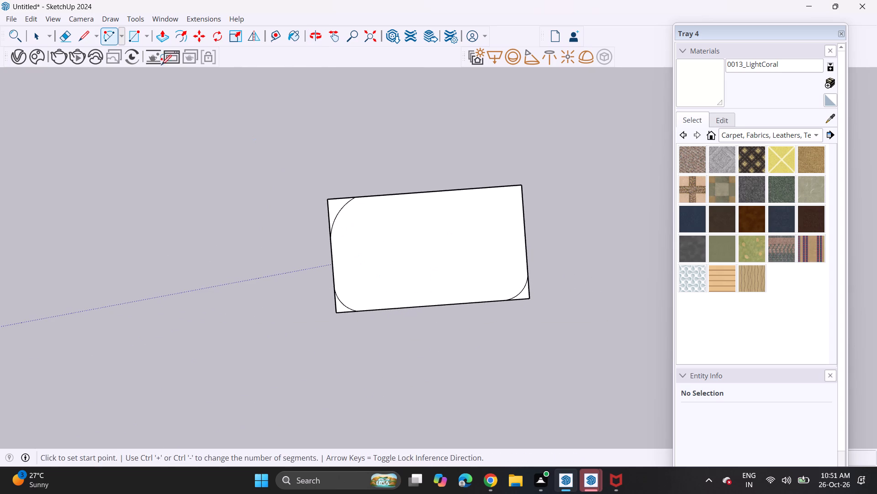
left_click(66, 34)
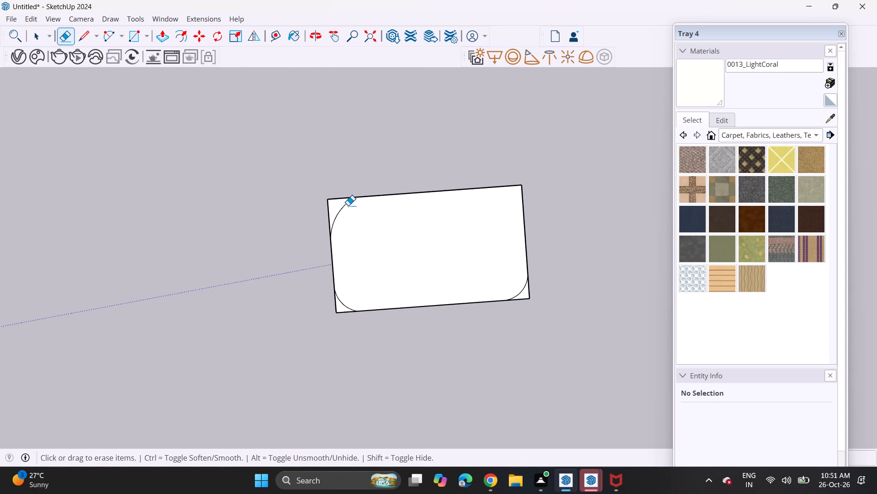
left_click(348, 205)
left_click(345, 204)
Draw even two-point arcs across both rear corners of the rectangle so that all four corners have a curve.
left_click(115, 40)
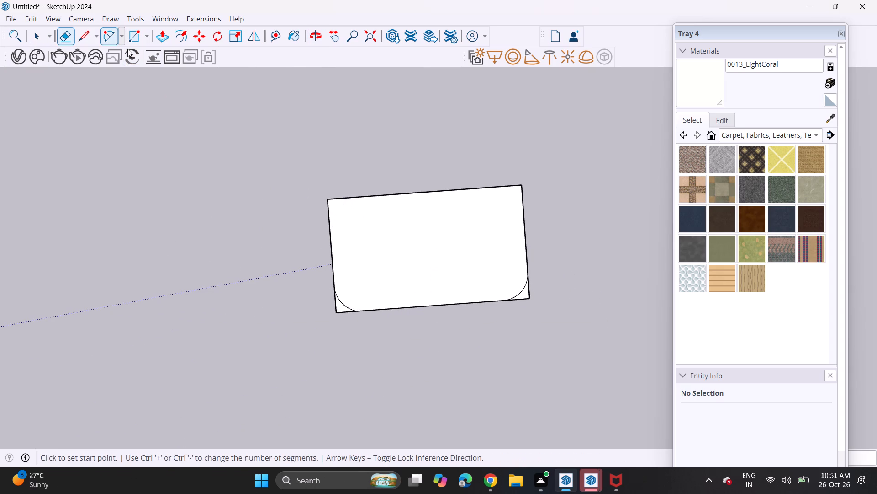
left_click(332, 236)
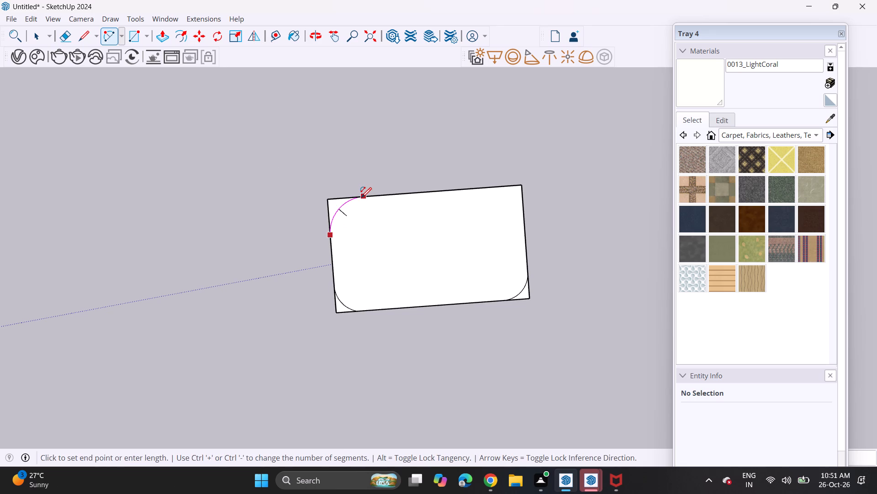
left_click(361, 198)
left_click(344, 202)
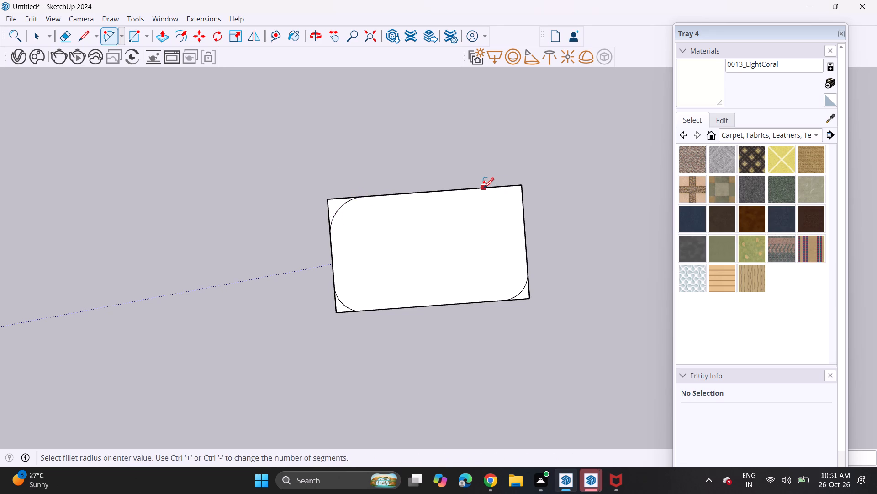
left_click(490, 189)
left_click(527, 220)
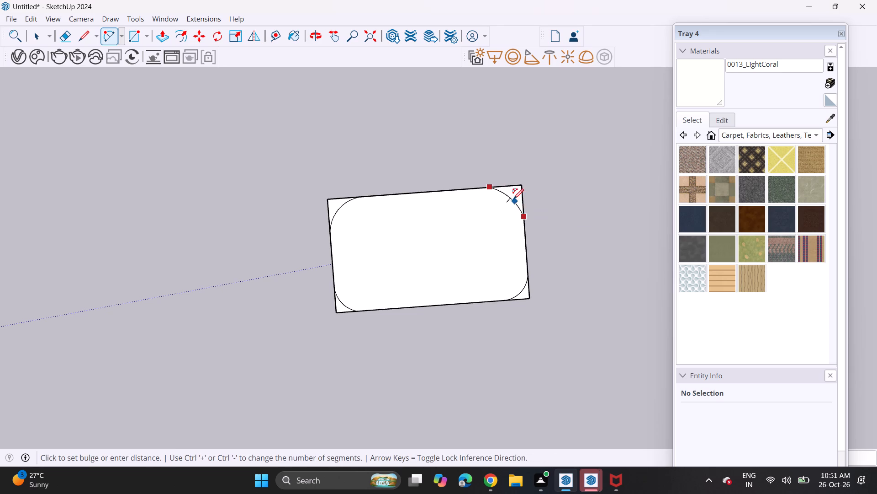
left_click(515, 196)
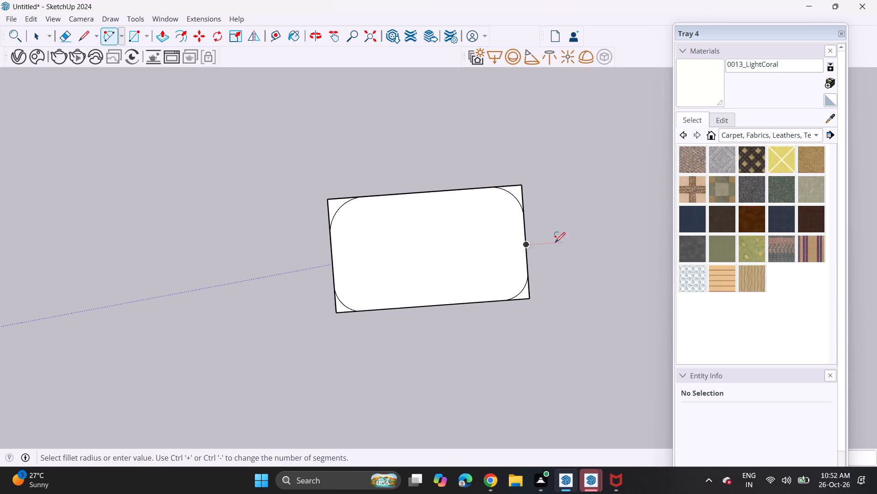
Erase the square corner edges outside the four arcs, leaving only a rounded rectangle.
left_click(59, 32)
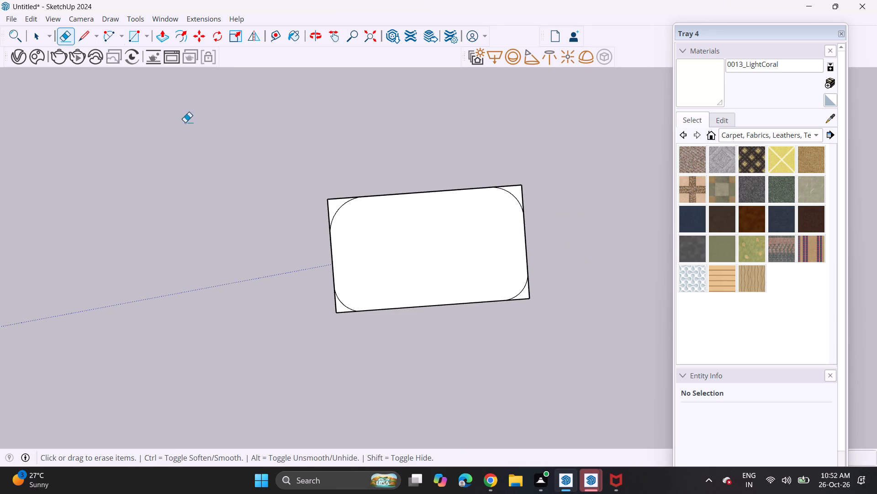
left_click(328, 201)
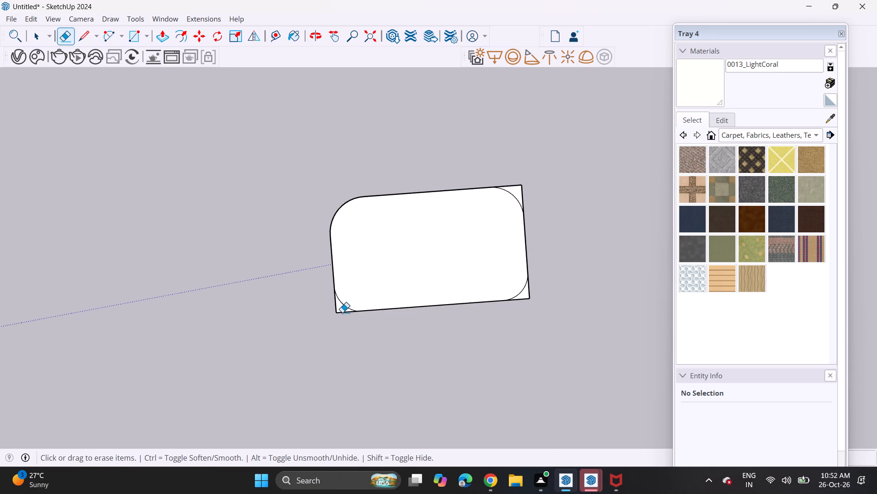
left_click_drag(342, 312, 334, 324)
left_click(334, 312)
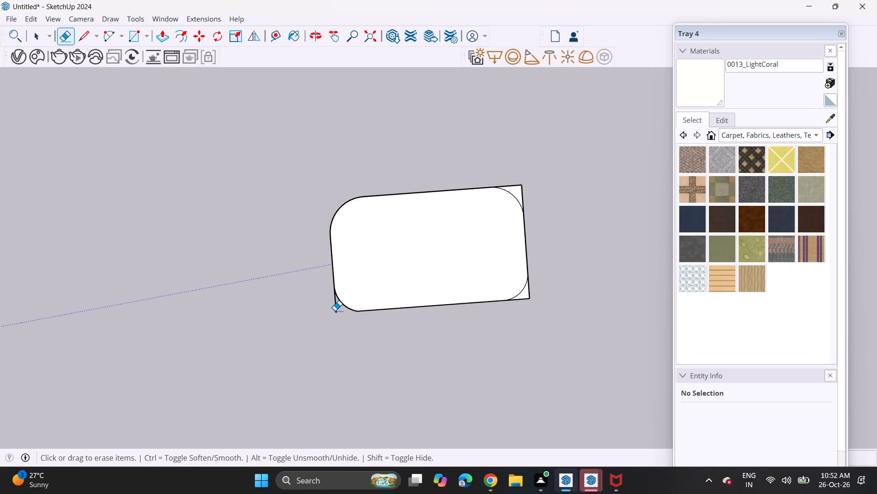
left_click(335, 311)
left_click_drag(528, 297, 528, 302)
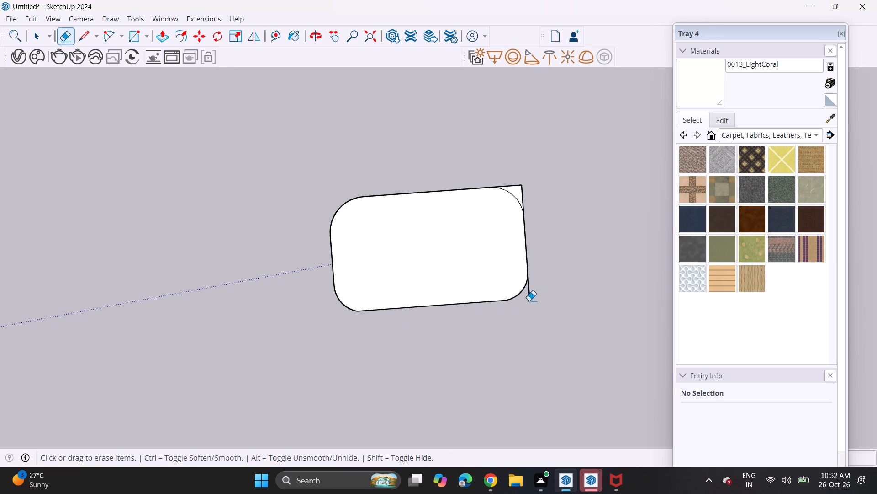
left_click_drag(530, 293, 528, 297)
left_click_drag(522, 193, 512, 180)
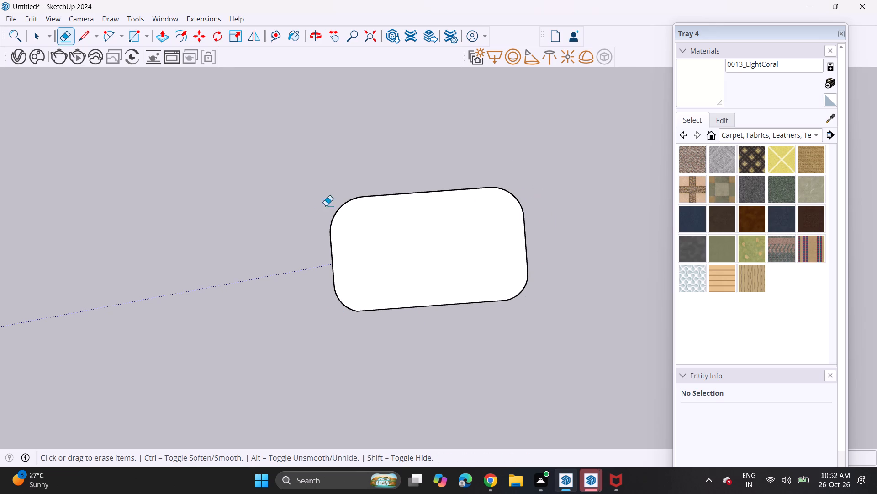
Push/Pull the rounded rectangle upward into a solid block for the table body.
left_click(159, 42)
middle_click_drag(431, 361, 410, 253)
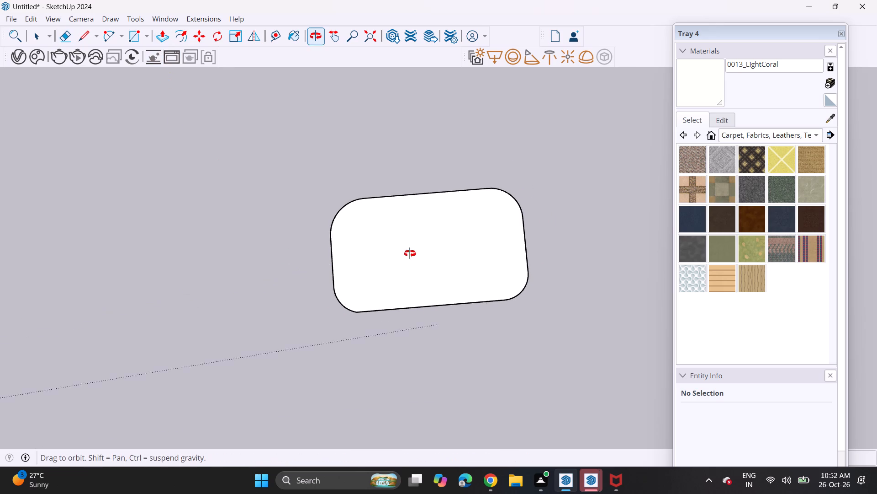
middle_click_drag(410, 253, 403, 167)
scroll(428, 232, "up", 1)
middle_click_drag(428, 193, 428, 151)
left_click(433, 277)
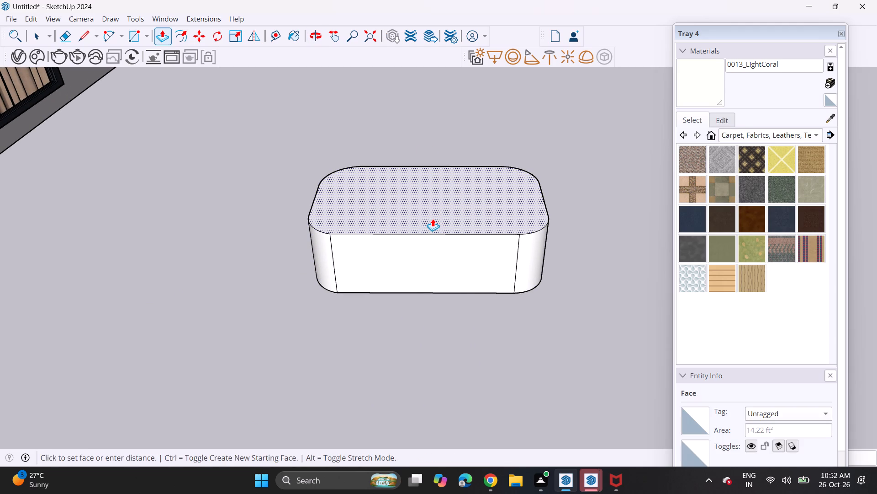
left_click(433, 219)
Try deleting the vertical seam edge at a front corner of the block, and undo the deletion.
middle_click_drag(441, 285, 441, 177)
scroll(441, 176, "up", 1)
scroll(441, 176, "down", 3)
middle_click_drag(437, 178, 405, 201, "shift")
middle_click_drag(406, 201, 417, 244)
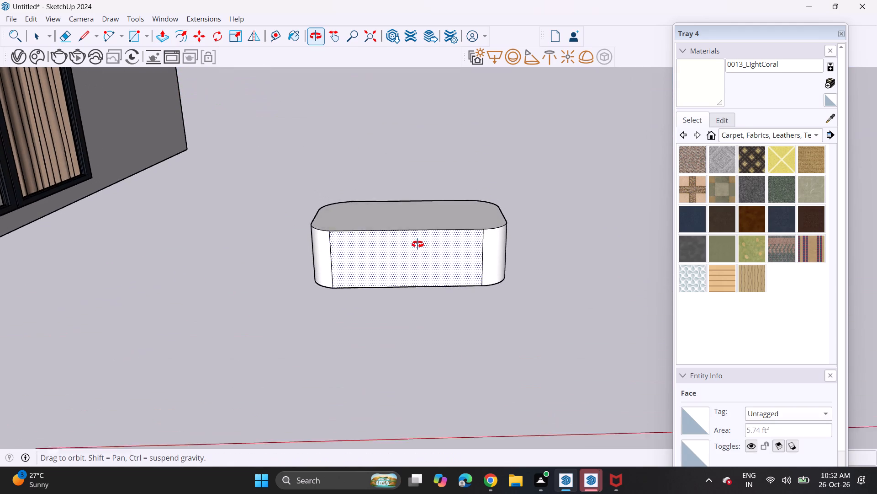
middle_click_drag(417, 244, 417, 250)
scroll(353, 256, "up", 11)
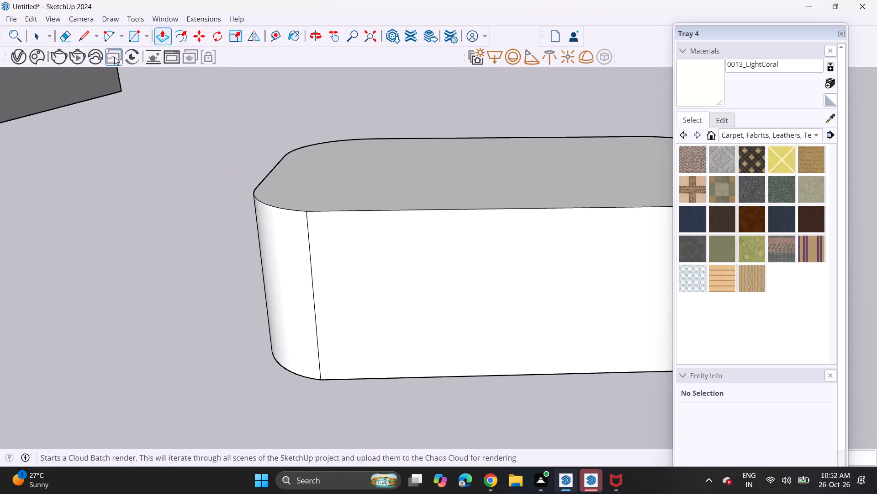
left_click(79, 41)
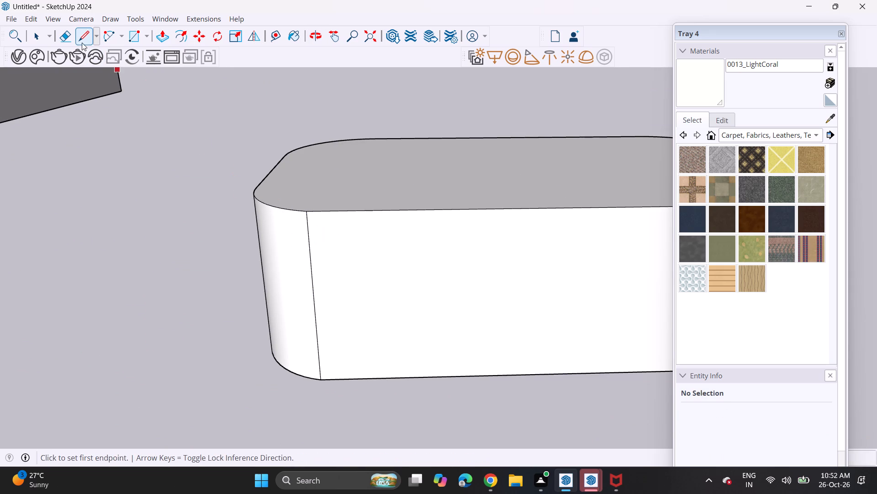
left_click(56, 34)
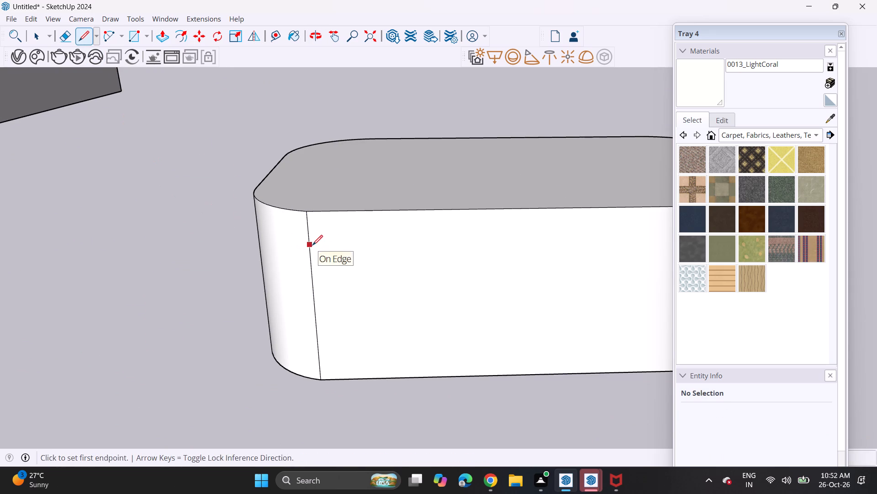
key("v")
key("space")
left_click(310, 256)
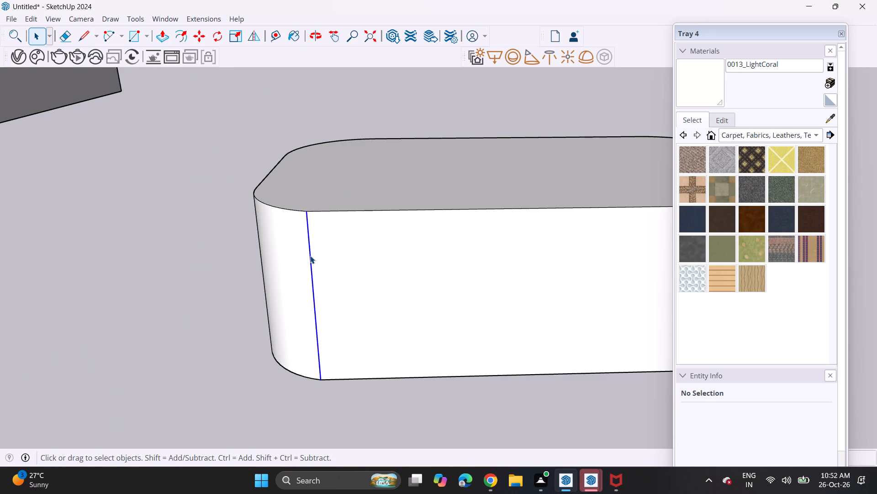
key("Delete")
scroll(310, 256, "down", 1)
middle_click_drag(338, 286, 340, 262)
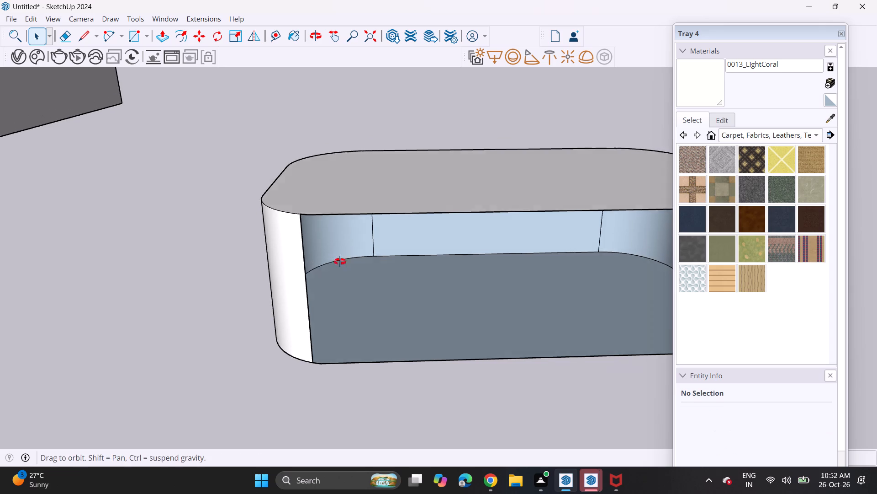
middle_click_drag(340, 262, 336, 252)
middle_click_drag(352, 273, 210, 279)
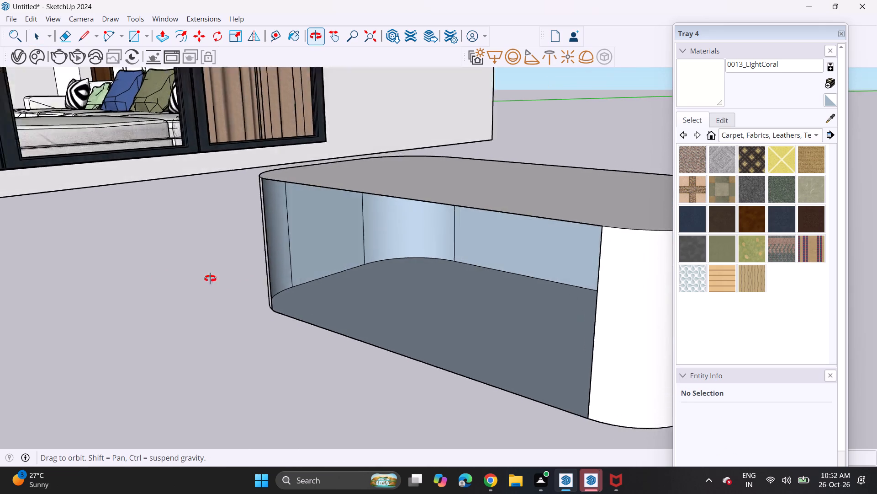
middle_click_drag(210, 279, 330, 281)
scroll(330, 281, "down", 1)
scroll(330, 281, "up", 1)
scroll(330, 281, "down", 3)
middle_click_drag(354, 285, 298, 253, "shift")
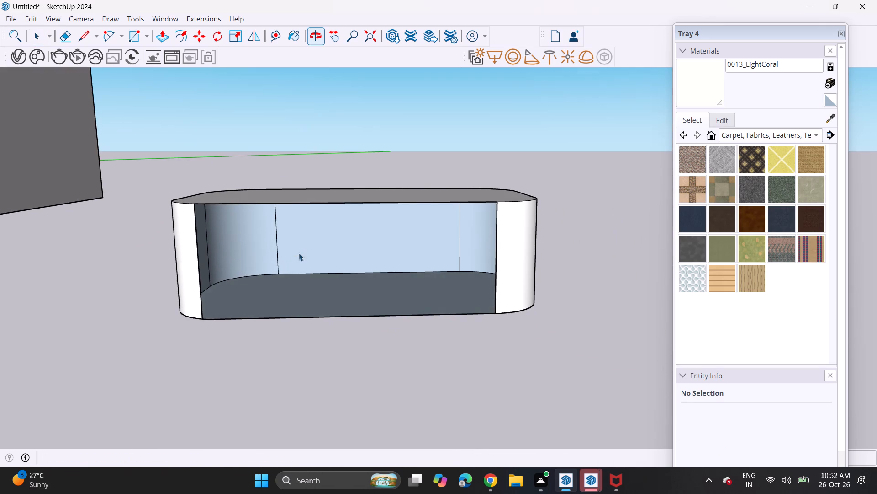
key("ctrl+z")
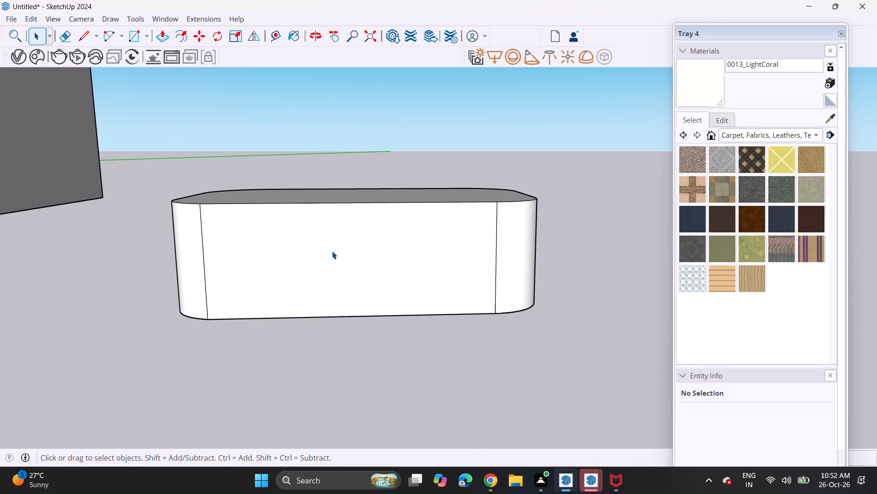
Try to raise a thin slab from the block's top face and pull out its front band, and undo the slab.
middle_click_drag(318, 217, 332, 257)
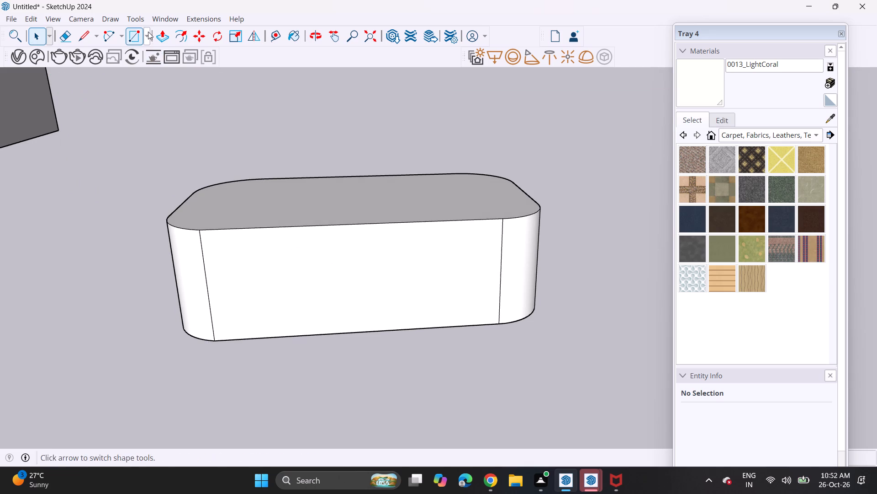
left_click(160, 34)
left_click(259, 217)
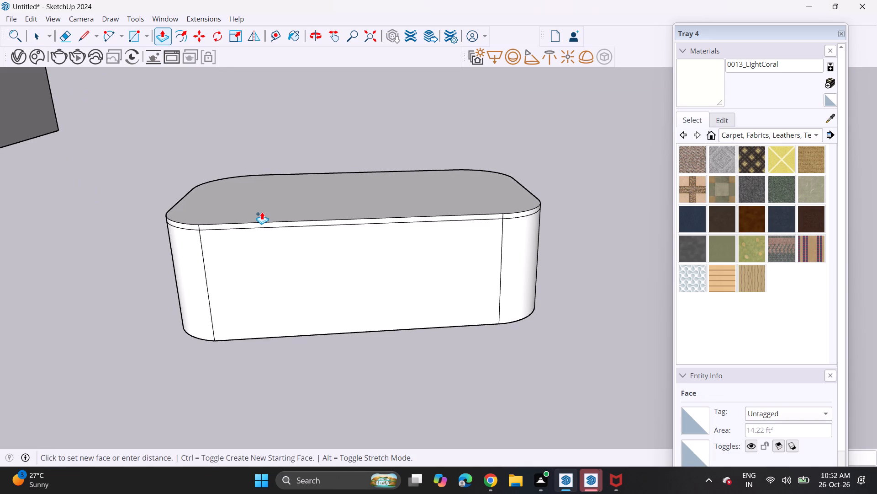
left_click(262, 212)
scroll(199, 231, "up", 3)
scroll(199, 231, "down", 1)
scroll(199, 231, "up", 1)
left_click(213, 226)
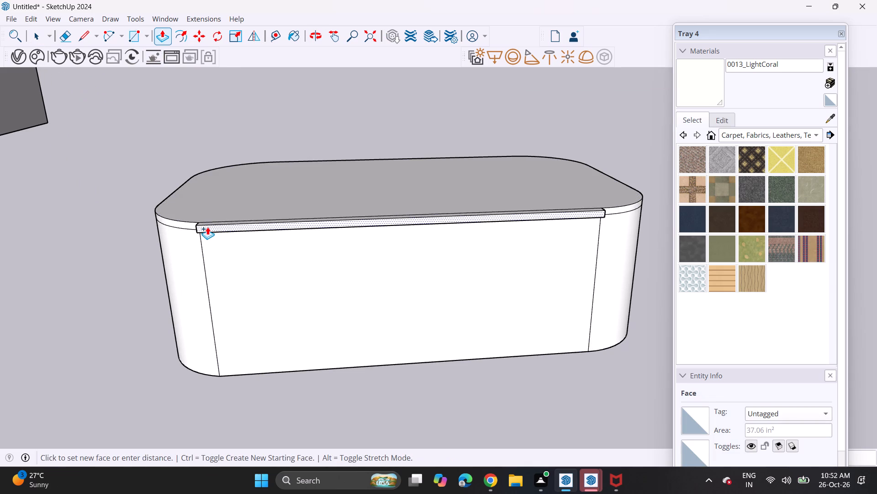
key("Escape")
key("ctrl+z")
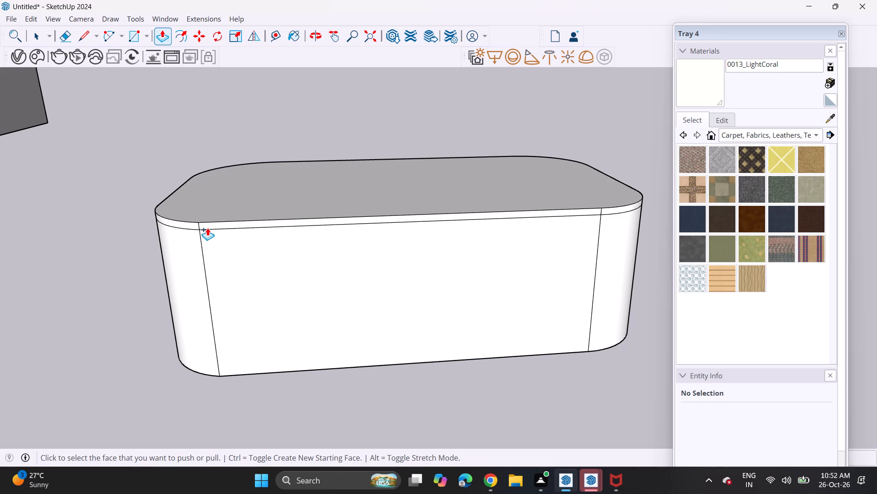
Offset the block's top face outline slightly outward to form a narrow overhanging rim around the tabletop.
scroll(206, 222, "down", 4)
middle_click_drag(227, 193, 226, 318)
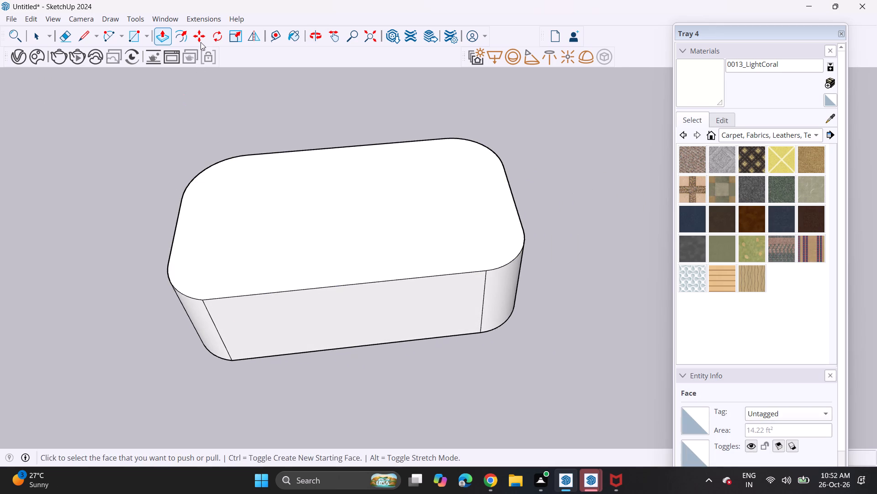
left_click(179, 32)
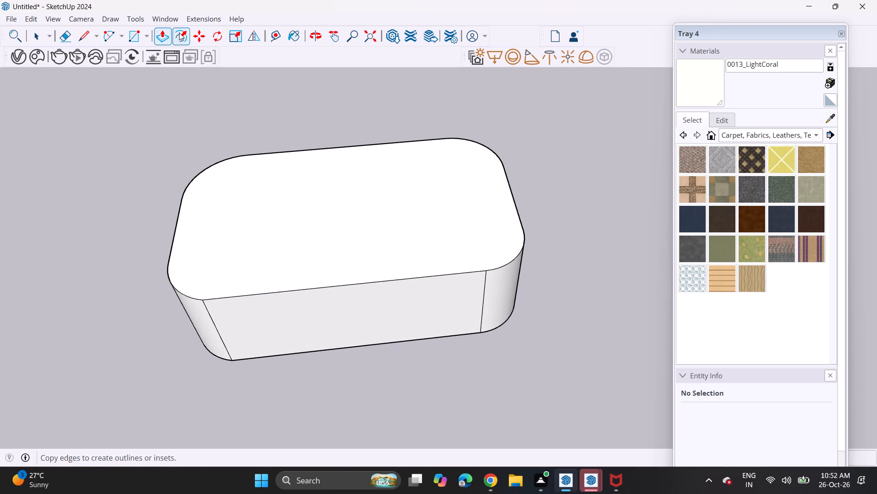
left_click(179, 226)
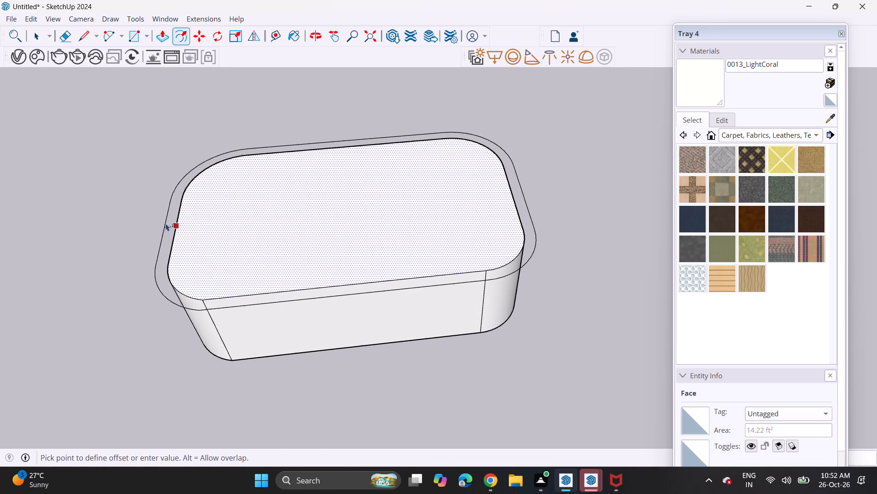
left_click(171, 223)
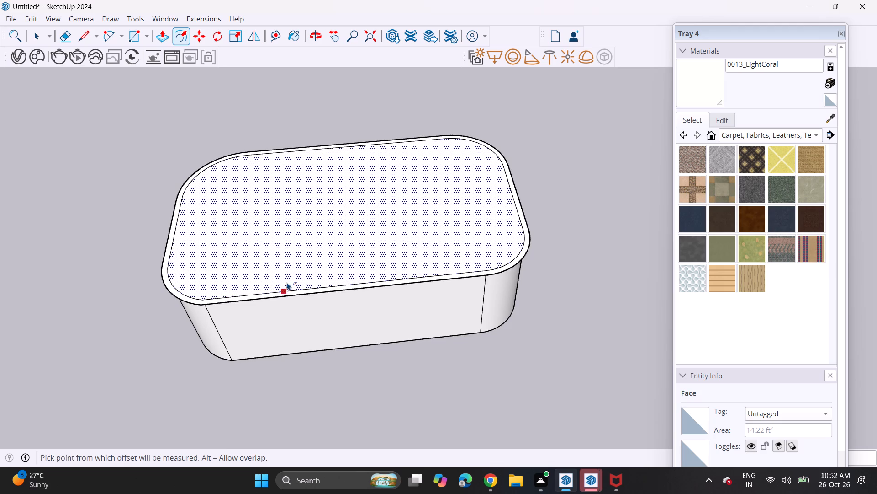
Push/Pull the underside of the overhanging rim slightly downward to give the tabletop edge a thin thickness.
middle_click_drag(288, 273, 276, 120)
middle_click_drag(279, 244, 274, 157)
scroll(251, 198, "up", 3)
scroll(251, 198, "down", 1)
scroll(243, 195, "up", 3)
scroll(238, 193, "down", 1)
scroll(238, 193, "up", 9)
scroll(184, 60, "down", 3)
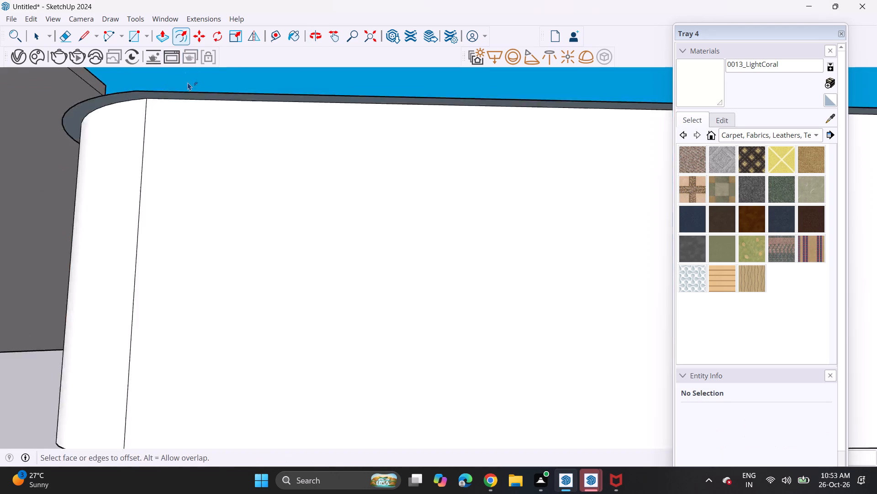
scroll(188, 82, "down", 3)
left_click(166, 36)
scroll(158, 110, "up", 10)
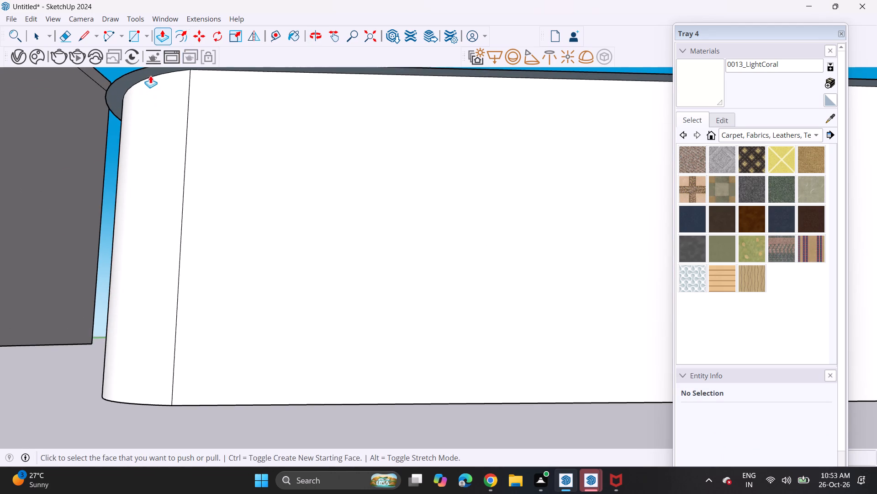
left_click(142, 76)
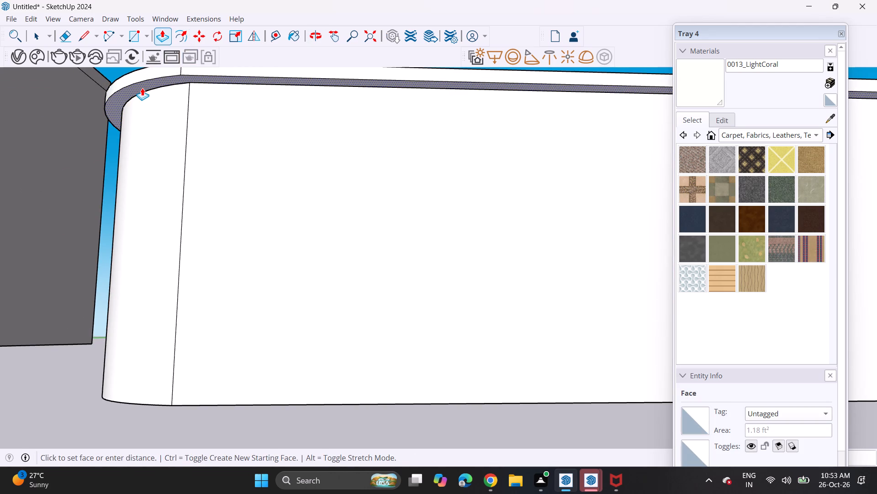
left_click(142, 87)
Draw a long narrow rectangle across the block's long side face below the tabletop, spanning between the two vertical corner seams.
scroll(177, 135, "up", 1)
middle_click_drag(178, 138, 176, 174)
scroll(169, 186, "down", 5)
scroll(169, 202, "up", 1)
scroll(169, 204, "down", 5)
scroll(180, 246, "up", 1)
scroll(227, 277, "down", 1)
scroll(227, 277, "up", 1)
scroll(227, 278, "down", 2)
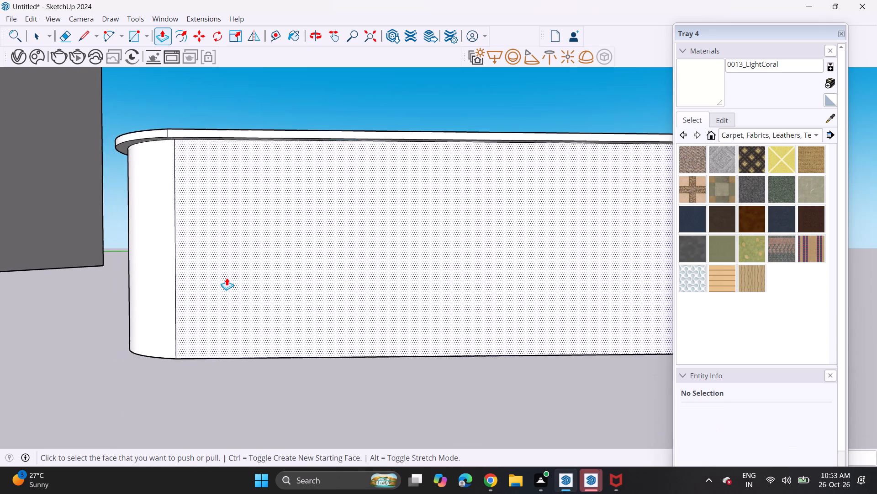
scroll(340, 253, "down", 3)
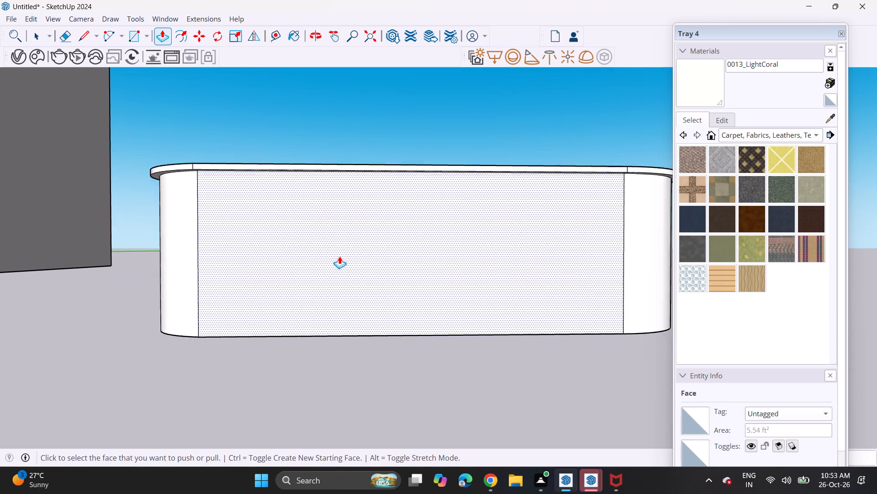
scroll(339, 256, "down", 1)
middle_click_drag(375, 265, 328, 262)
middle_click_drag(328, 262, 346, 285)
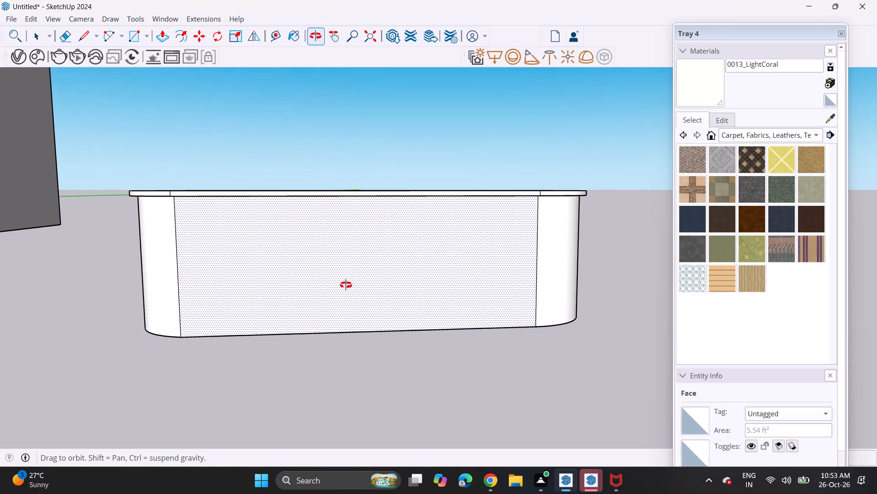
middle_click_drag(346, 285, 345, 285)
left_click(134, 33)
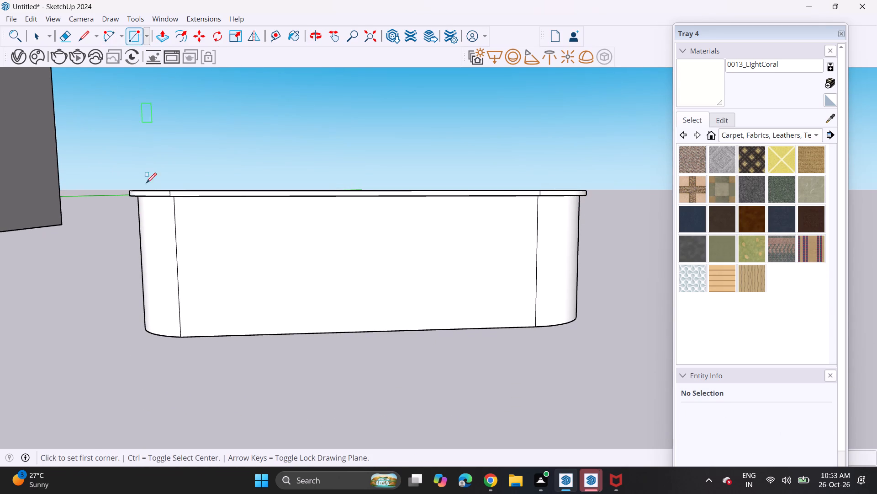
left_click(174, 222)
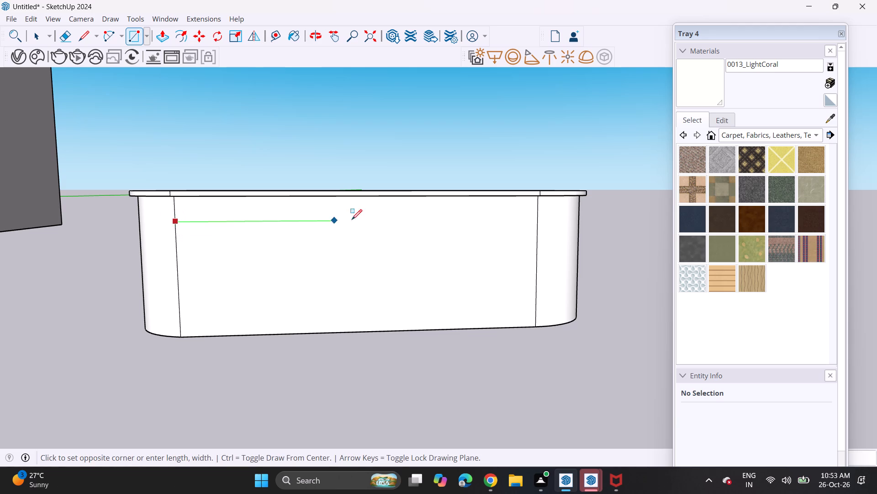
left_click(540, 236)
Draw two arcs around one rounded corner of the long side, continuing the band's upper and lower lines to the next vertical seam.
middle_click_drag(564, 233, 459, 239)
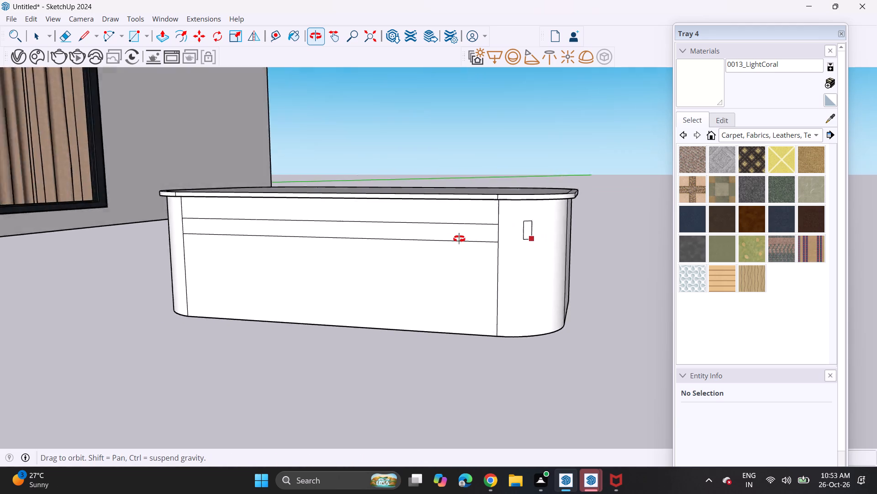
middle_click_drag(459, 239, 202, 267)
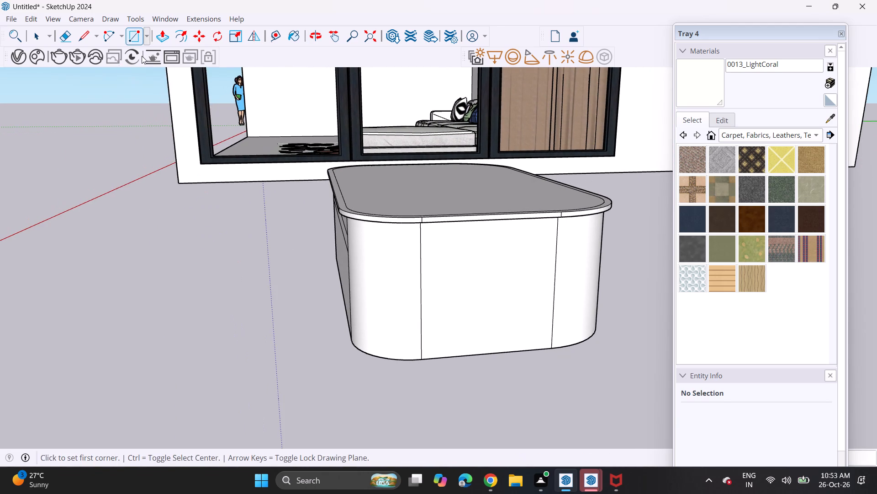
left_click(108, 38)
middle_click_drag(311, 274, 353, 284)
left_click(378, 252)
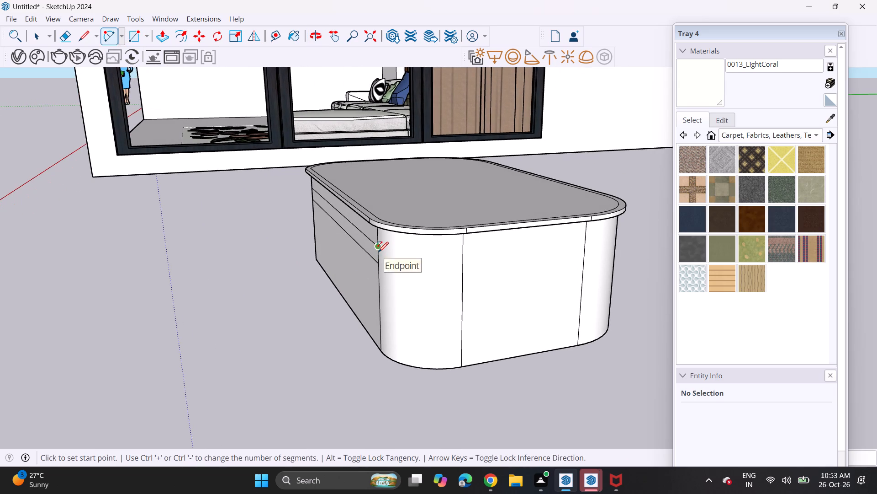
left_click(463, 260)
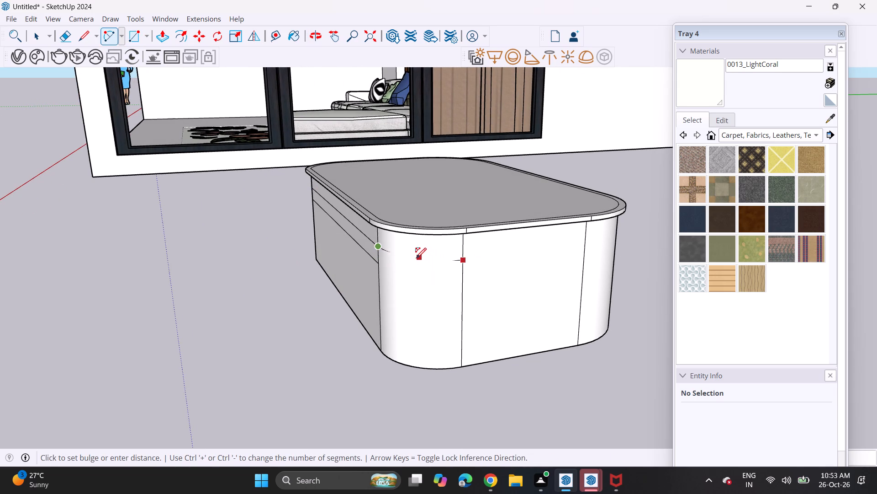
scroll(414, 258, "up", 6)
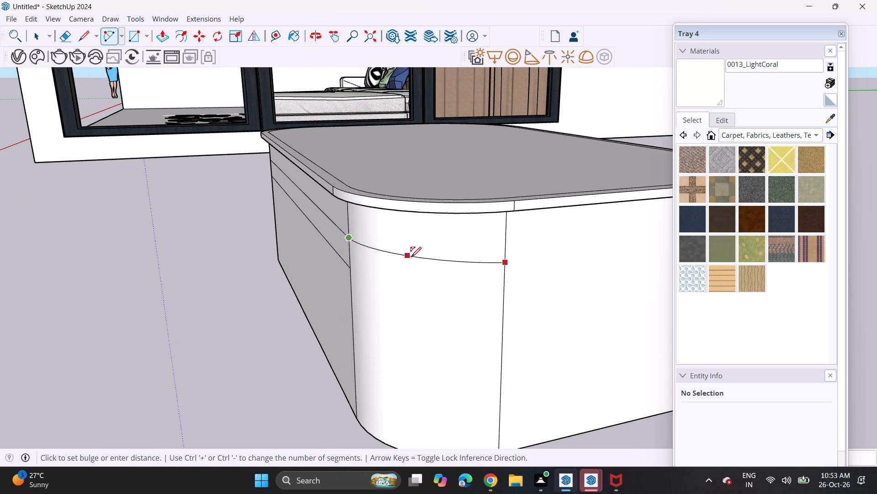
left_click(412, 259)
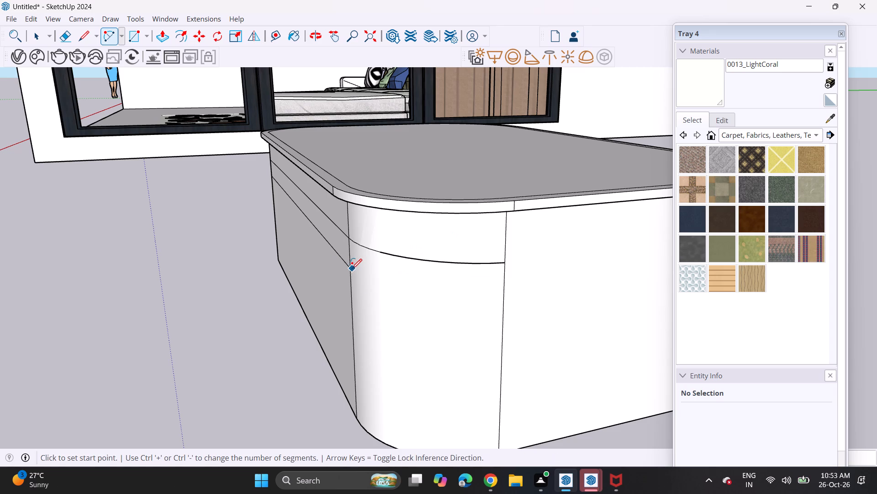
left_click(352, 269)
key("Escape")
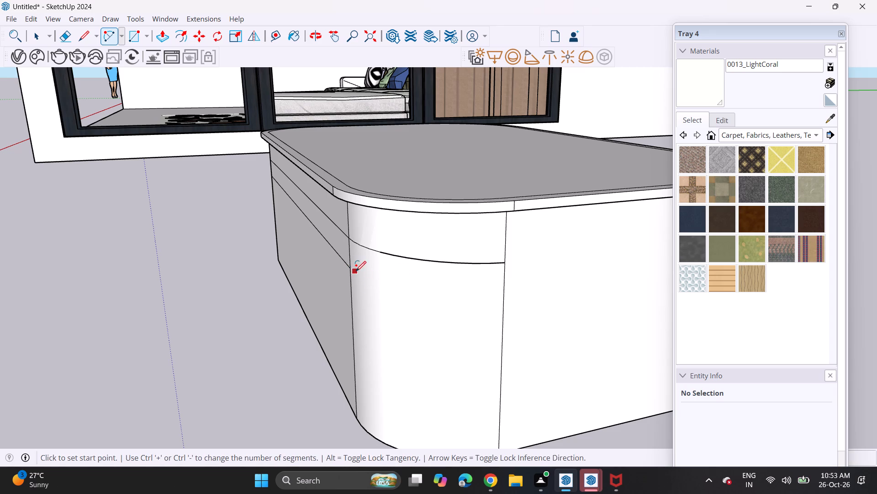
left_click(350, 269)
left_click(502, 291)
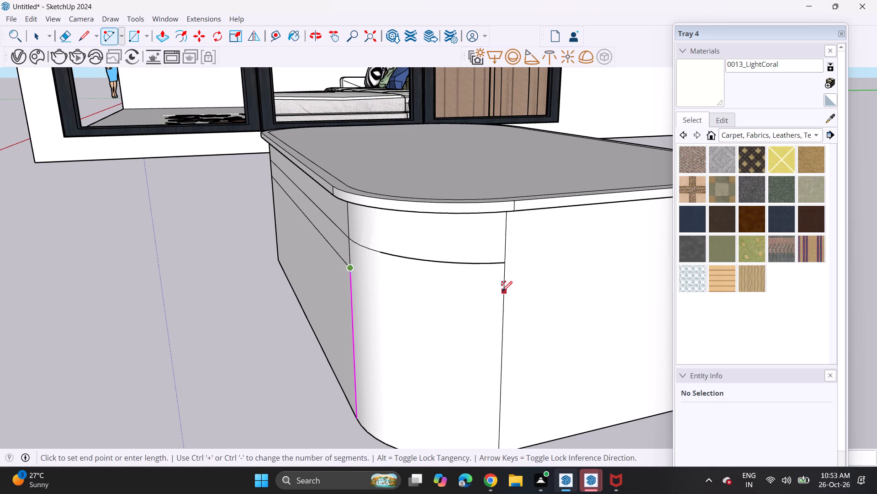
left_click(409, 288)
Draw two matching arcs around the rounded corner at the band's opposite end, extending its upper and lower lines.
middle_click_drag(365, 266, 482, 260)
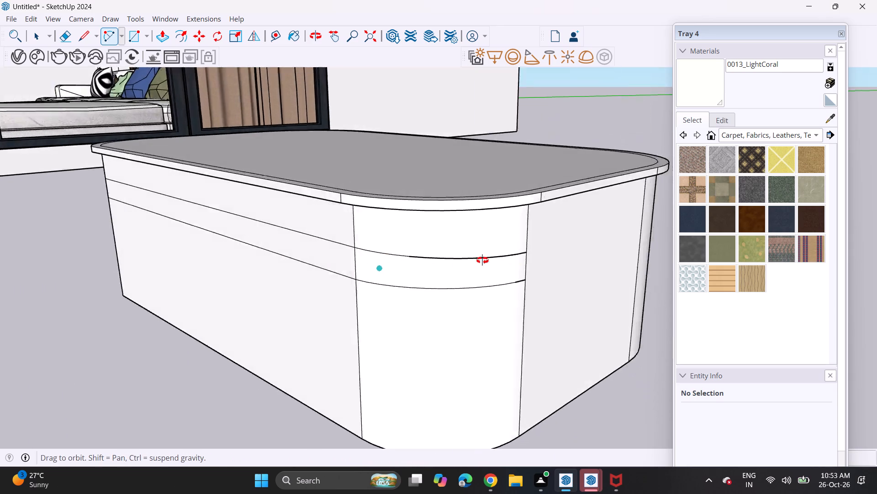
middle_click_drag(482, 260, 593, 233)
scroll(510, 231, "down", 8)
scroll(325, 279, "up", 1)
middle_click_drag(232, 242, 460, 241)
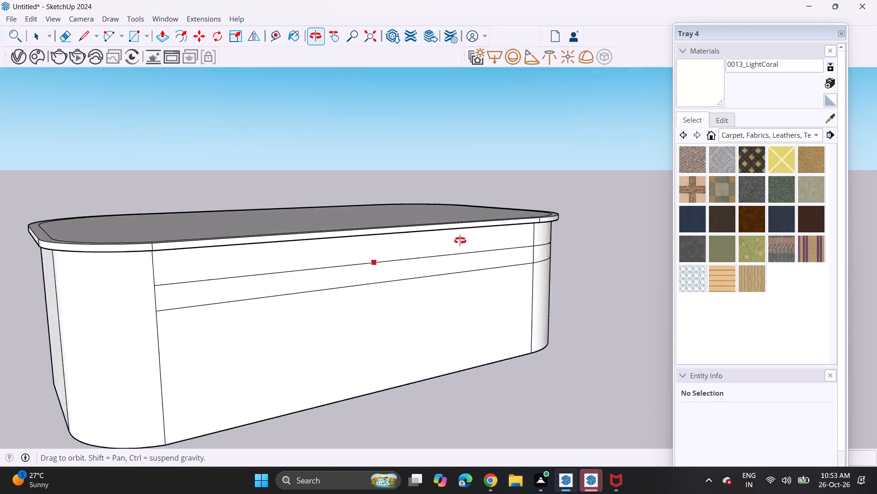
middle_click_drag(460, 241, 582, 230)
left_click(462, 274)
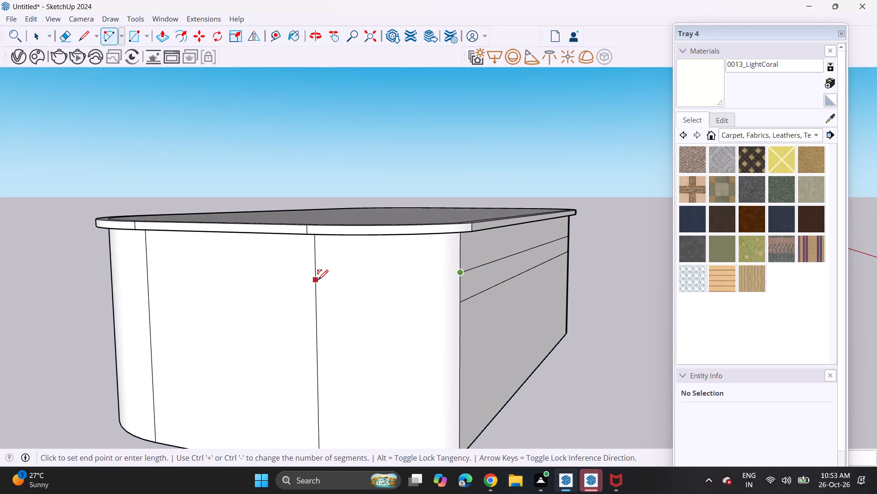
left_click(318, 280)
left_click(393, 281)
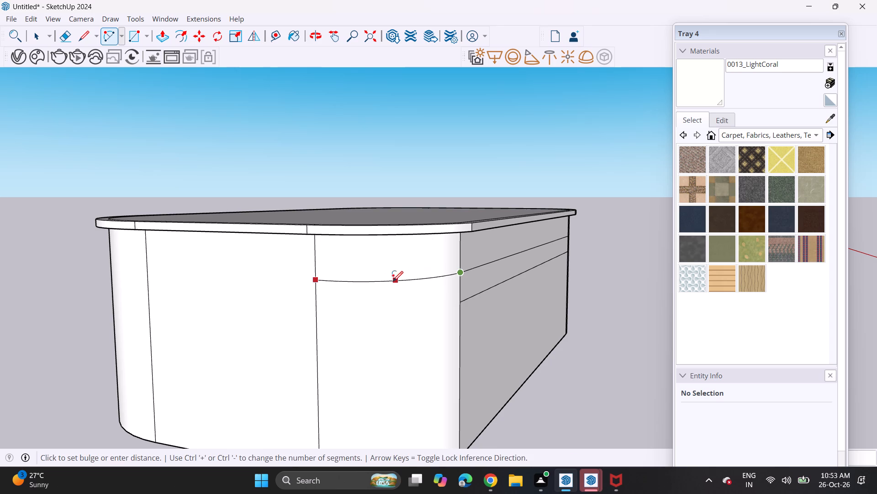
left_click(465, 303)
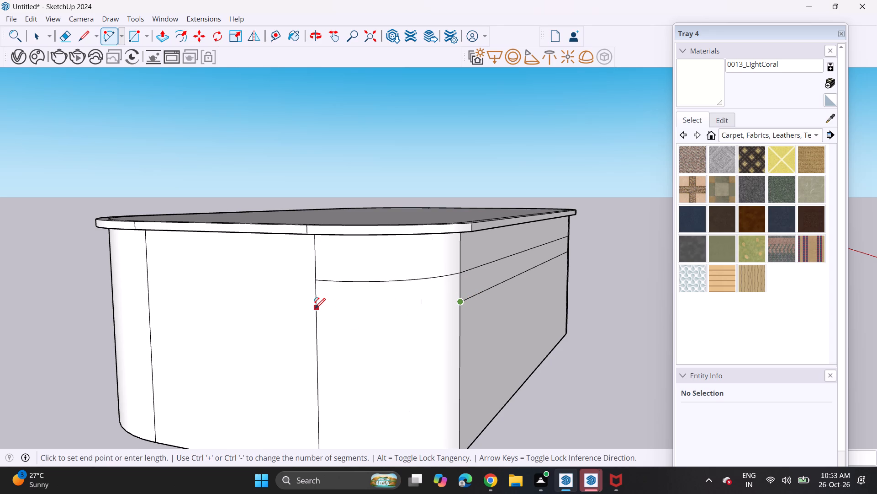
left_click(315, 308)
left_click(381, 307)
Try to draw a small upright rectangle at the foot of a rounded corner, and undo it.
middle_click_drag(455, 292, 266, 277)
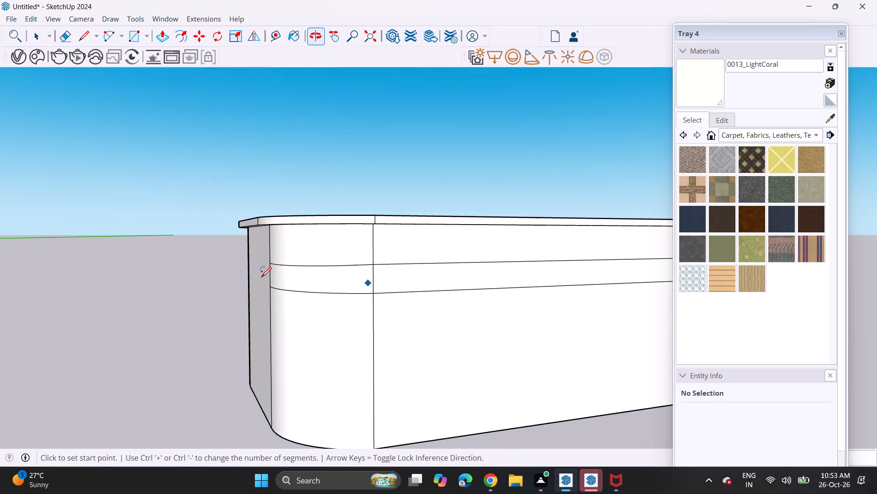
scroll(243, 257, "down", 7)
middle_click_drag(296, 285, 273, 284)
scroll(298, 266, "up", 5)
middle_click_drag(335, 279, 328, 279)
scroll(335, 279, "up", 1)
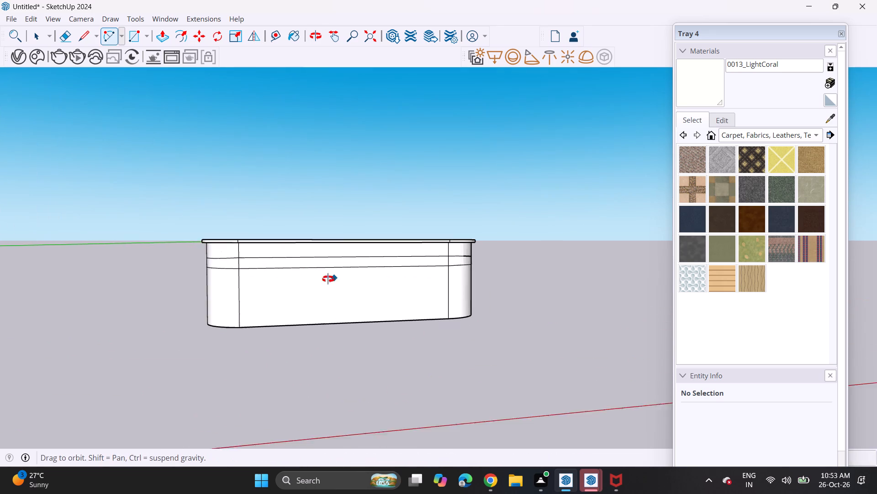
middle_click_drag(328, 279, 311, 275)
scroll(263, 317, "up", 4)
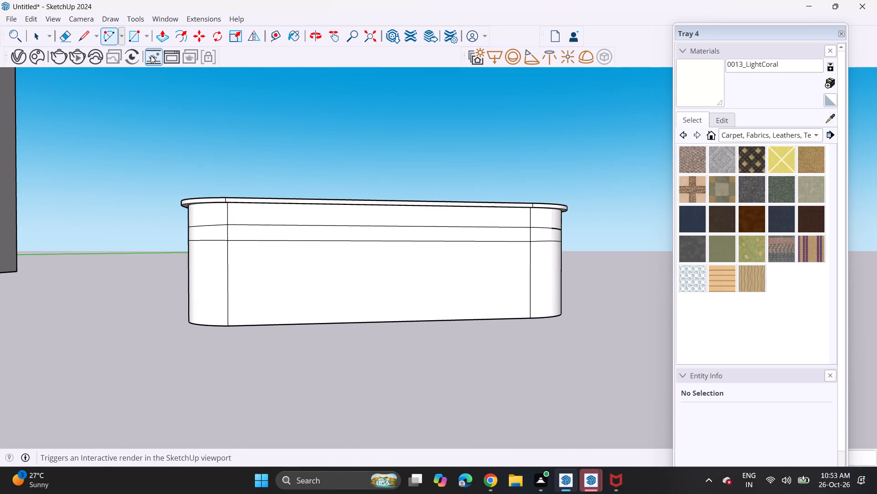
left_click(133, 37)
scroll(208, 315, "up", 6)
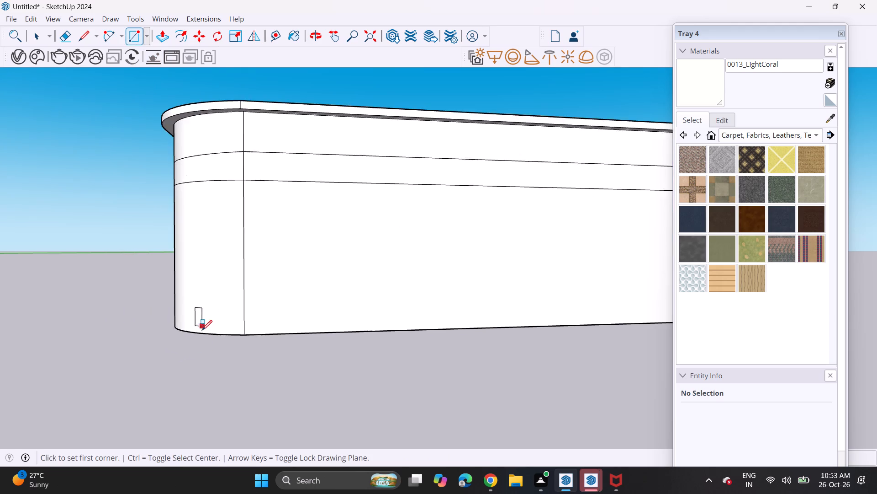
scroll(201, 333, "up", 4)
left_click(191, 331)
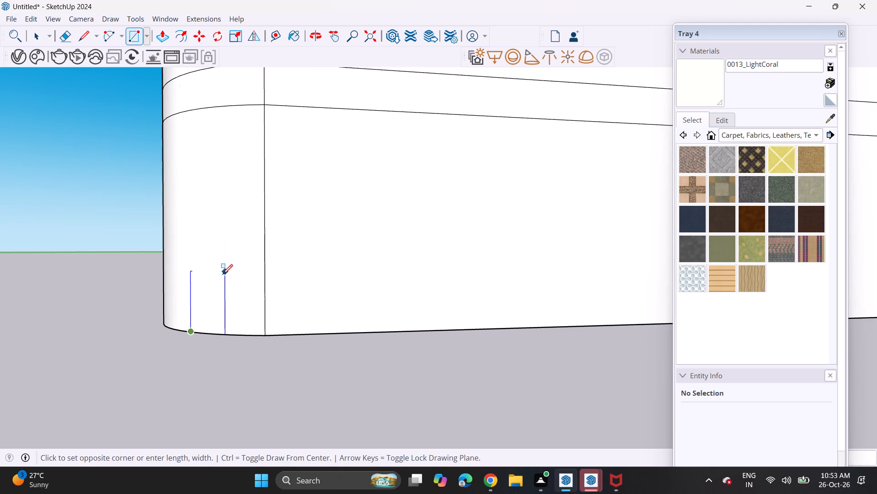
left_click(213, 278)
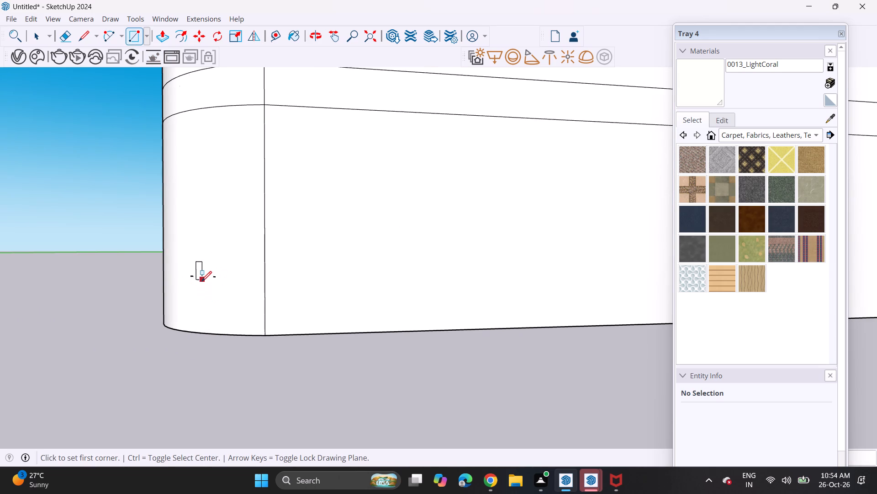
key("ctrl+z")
Draw a narrow upright rectangle at each bottom corner of the flat long side, starting from the vertical seams, as leg outlines.
scroll(275, 305, "down", 1)
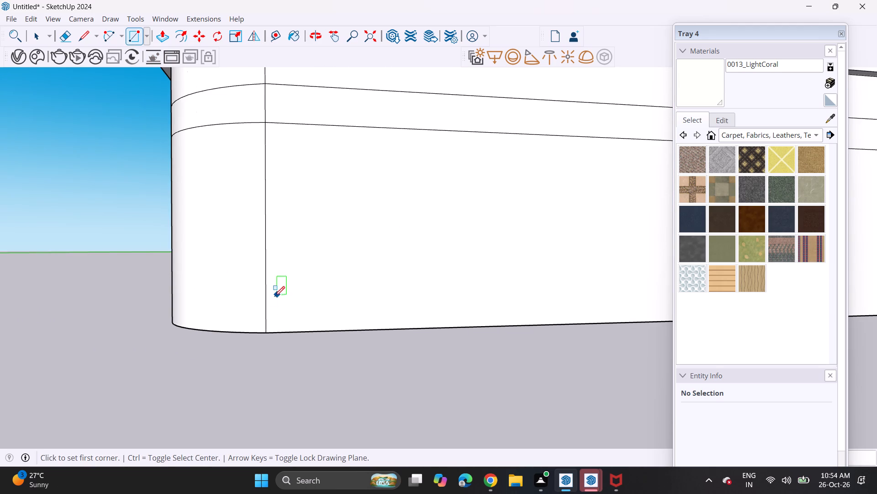
left_click(267, 335)
left_click(291, 260)
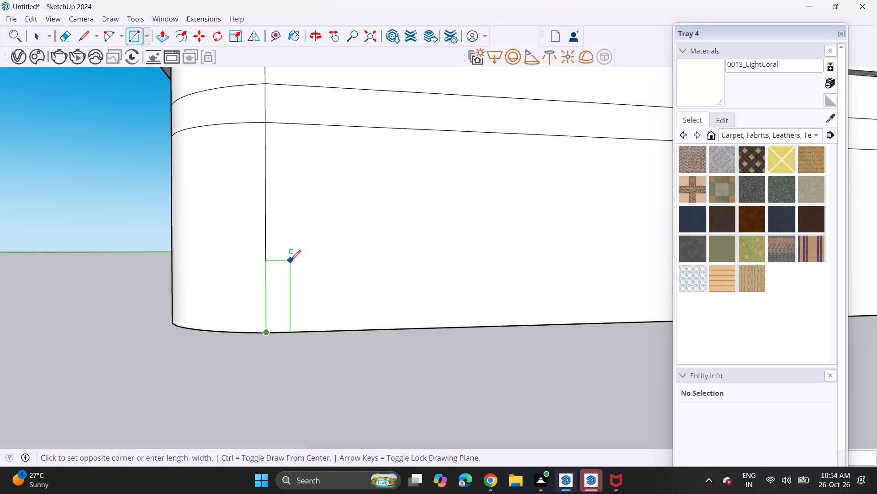
scroll(301, 300, "up", 1)
scroll(301, 302, "down", 5)
middle_click_drag(334, 325, 64, 352, "shift")
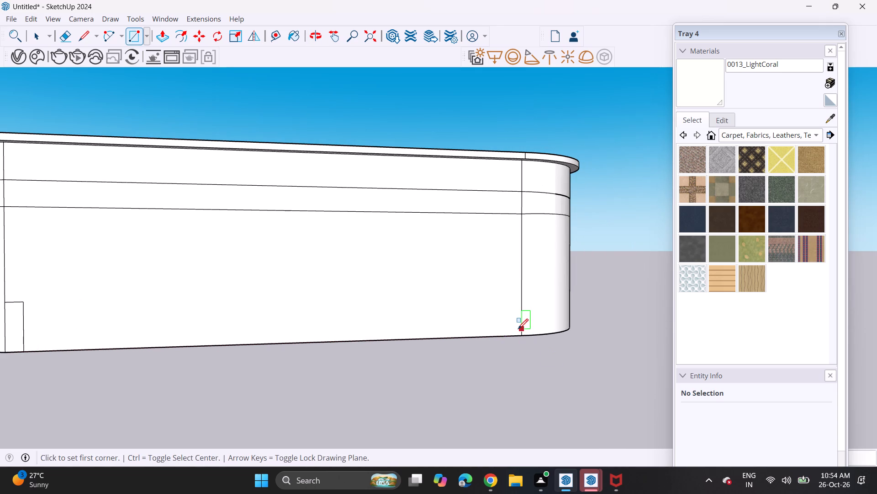
left_click(520, 333)
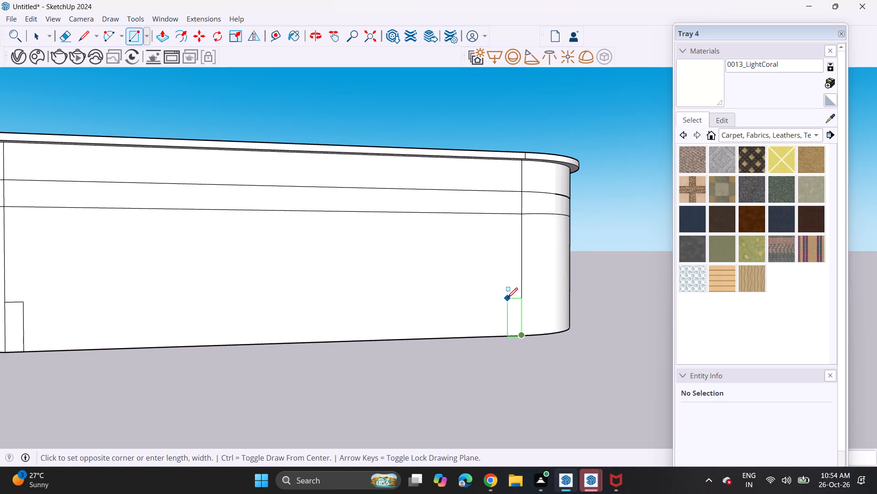
left_click(509, 292)
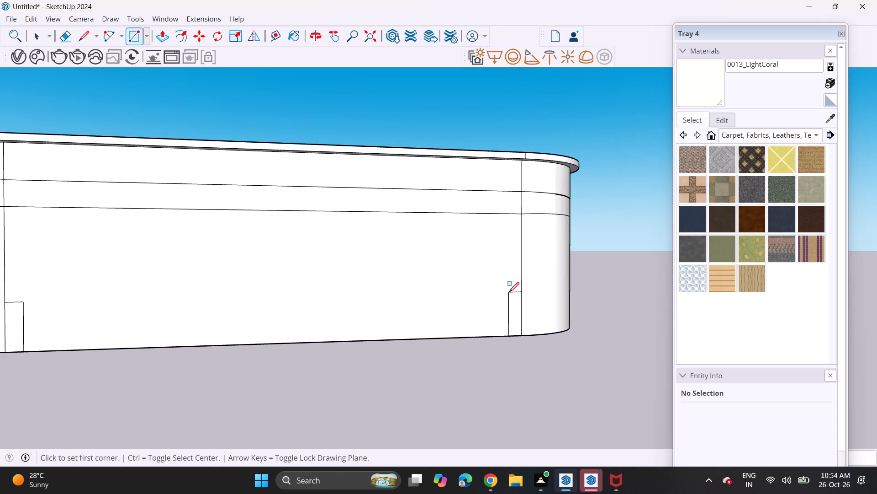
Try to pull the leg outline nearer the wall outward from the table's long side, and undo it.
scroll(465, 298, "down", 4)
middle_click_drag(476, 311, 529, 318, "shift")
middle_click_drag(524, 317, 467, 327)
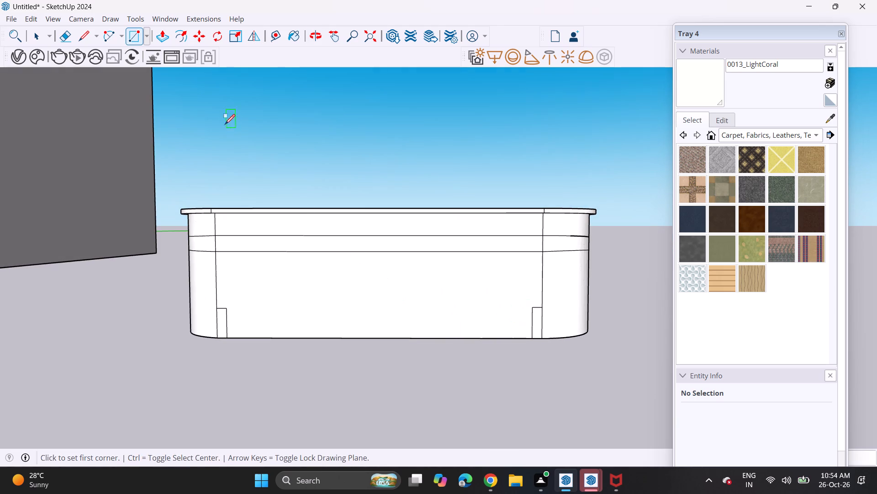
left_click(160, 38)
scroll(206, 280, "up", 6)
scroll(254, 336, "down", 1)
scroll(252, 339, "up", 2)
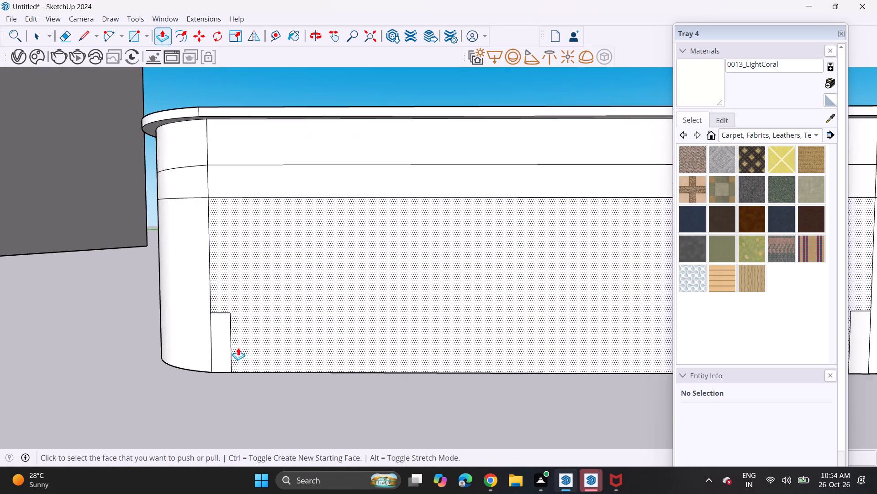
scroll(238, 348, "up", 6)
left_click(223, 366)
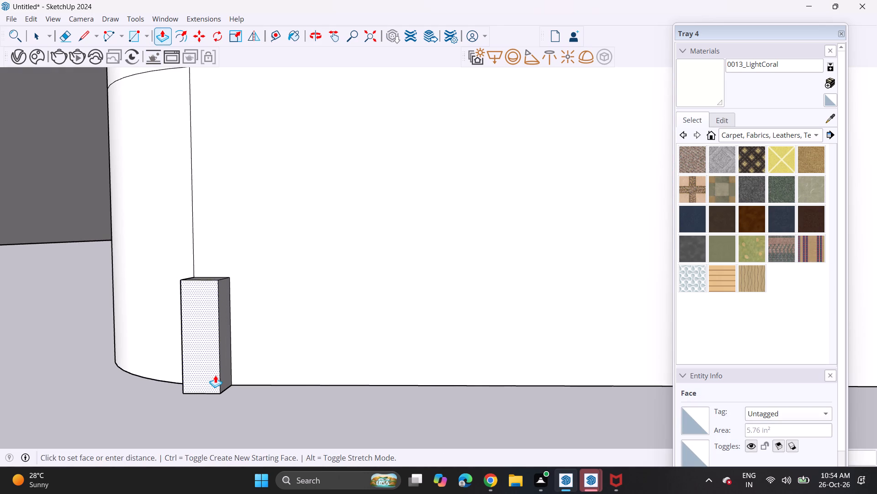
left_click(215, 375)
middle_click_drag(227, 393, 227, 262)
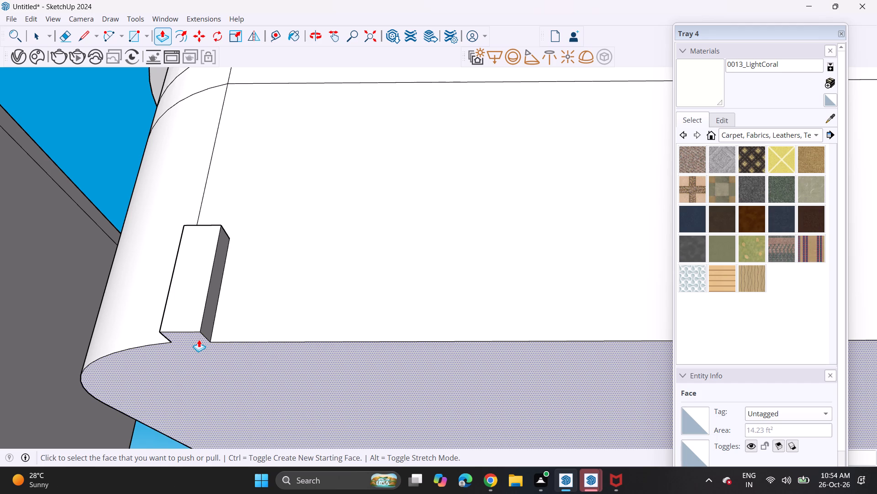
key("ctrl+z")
Push/Pull the leg outline nearer the wall outward with a new starting face, and extend its bottom slightly below the table base.
left_click(204, 322)
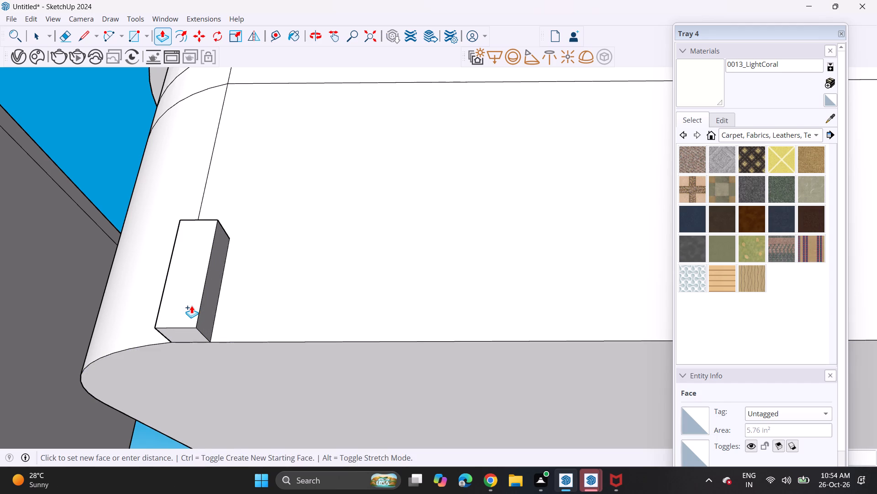
left_click(191, 306)
left_click(189, 333)
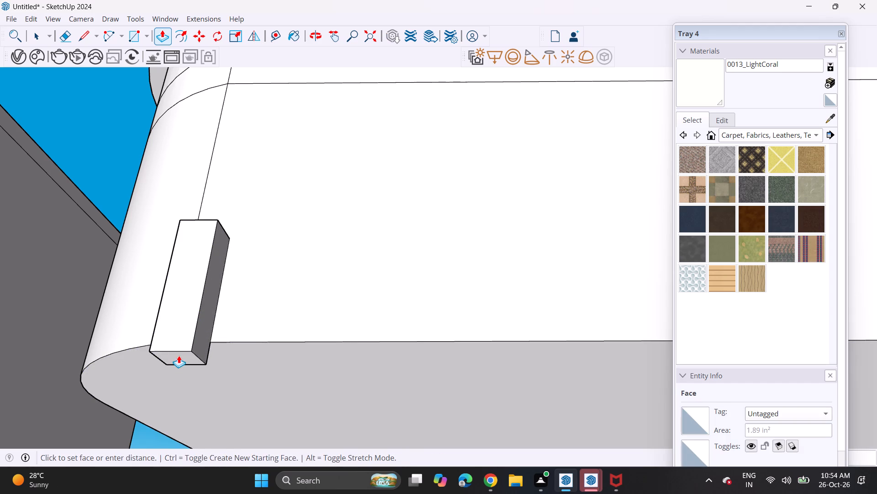
left_click(176, 361)
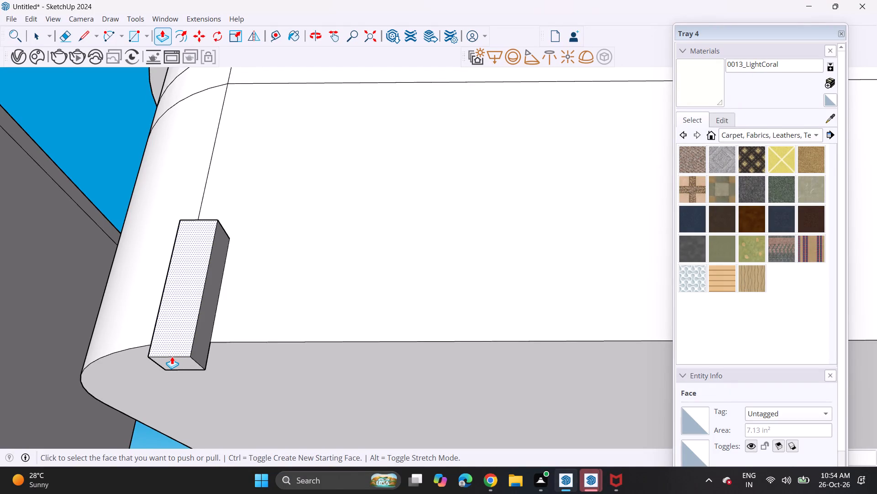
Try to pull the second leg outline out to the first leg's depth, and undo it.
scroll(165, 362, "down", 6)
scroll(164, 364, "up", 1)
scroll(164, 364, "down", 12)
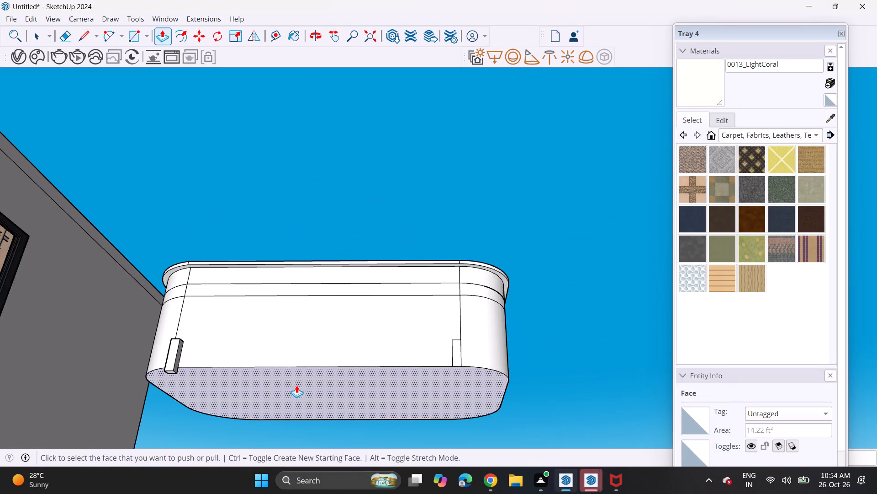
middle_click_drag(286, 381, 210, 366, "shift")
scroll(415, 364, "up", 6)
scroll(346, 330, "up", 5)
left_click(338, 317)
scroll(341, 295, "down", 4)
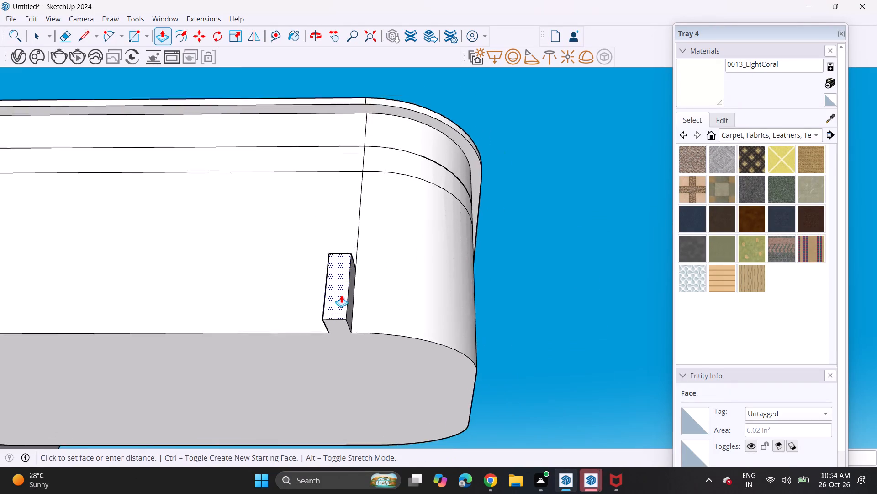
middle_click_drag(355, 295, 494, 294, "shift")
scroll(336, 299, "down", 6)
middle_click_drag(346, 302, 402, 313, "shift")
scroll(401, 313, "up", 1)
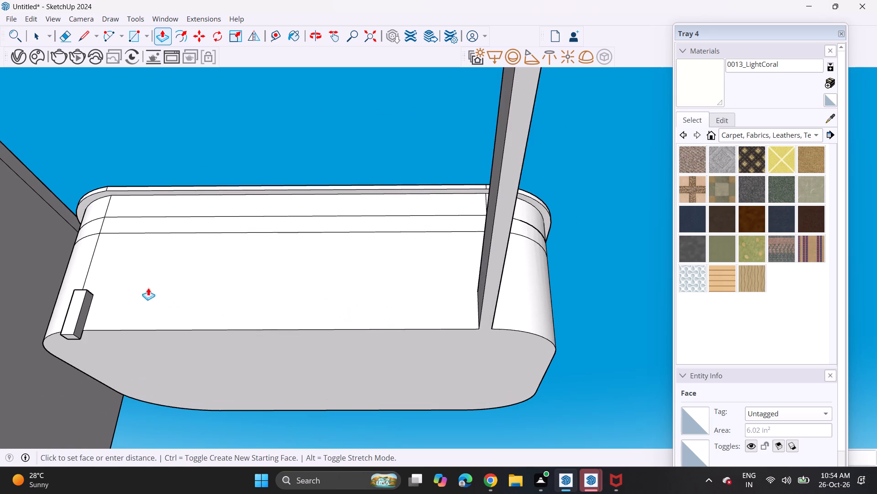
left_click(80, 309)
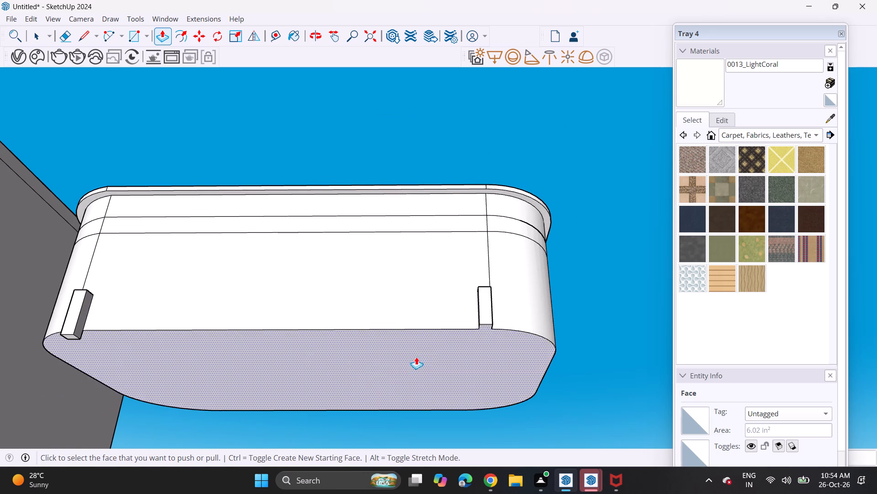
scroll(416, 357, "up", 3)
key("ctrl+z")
Push/Pull the second leg outline outward and its bottom face downward to match the first leg's depth and length.
left_click(515, 305)
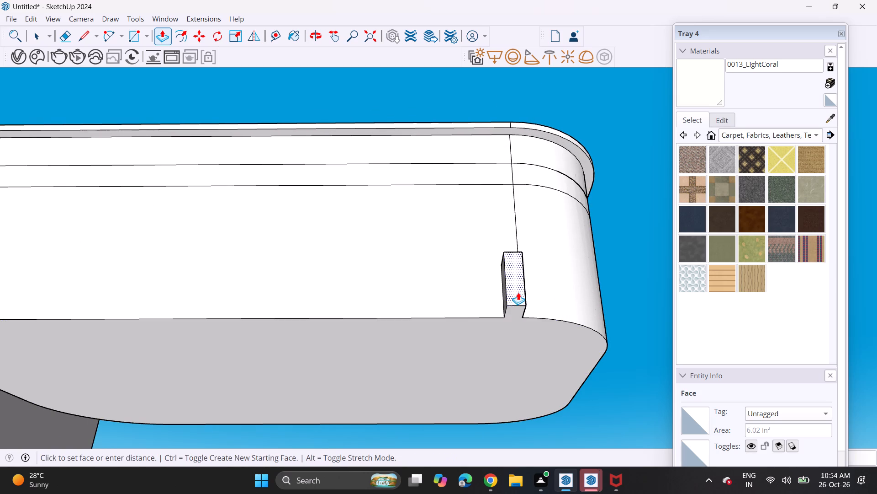
scroll(512, 292, "down", 6)
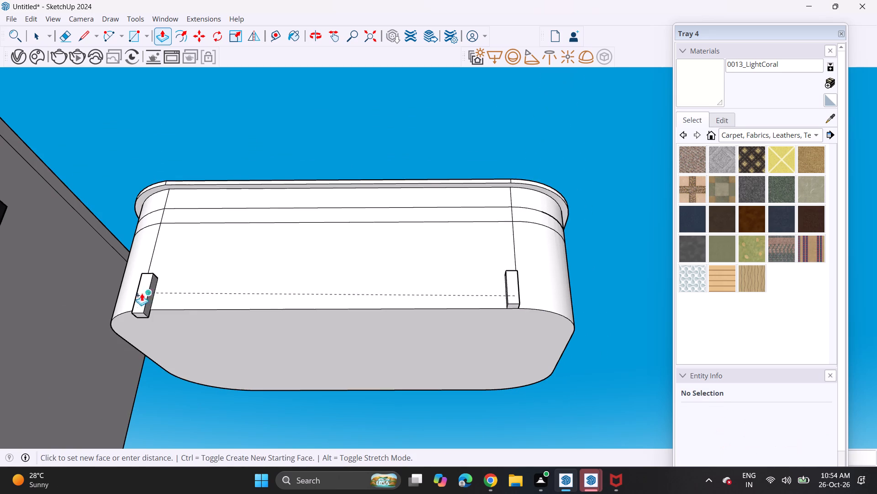
left_click(142, 300)
scroll(518, 323, "up", 5)
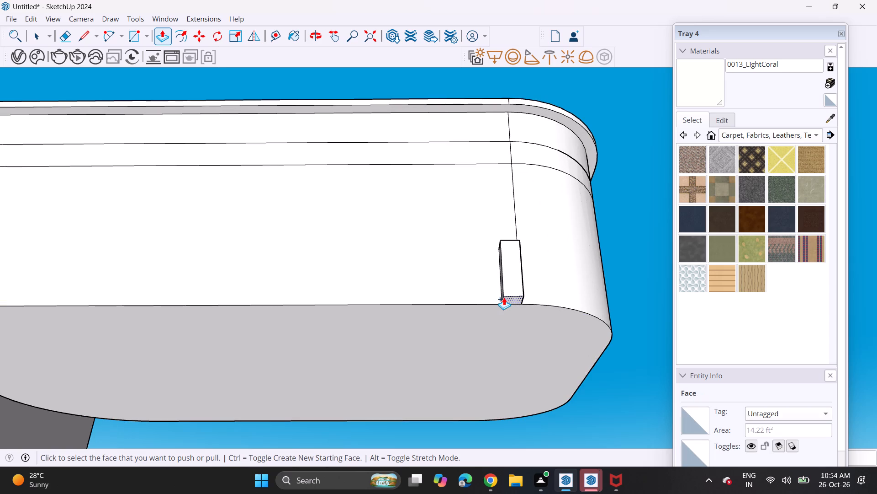
left_click(504, 297)
scroll(466, 325, "down", 4)
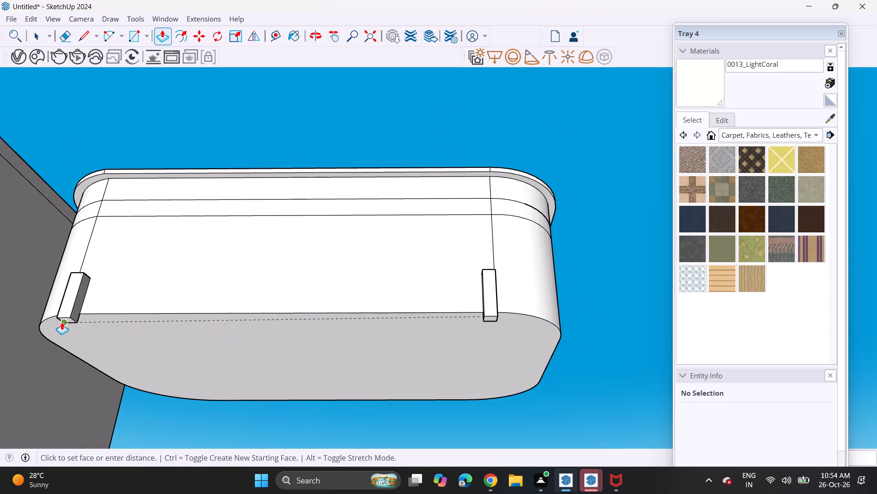
left_click(68, 322)
Erase the inset outline on the tabletop along the near long side, the end nearer the wall and the far long side.
middle_click_drag(283, 328, 296, 432)
scroll(301, 388, "down", 3)
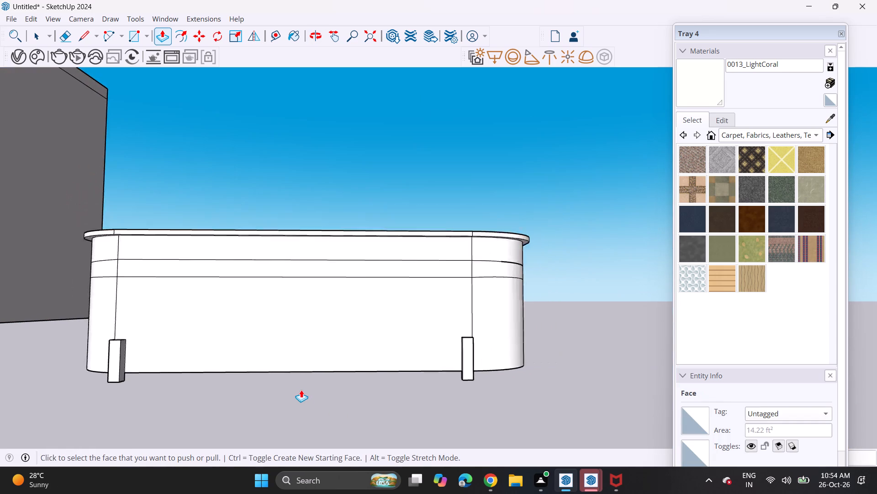
middle_click_drag(309, 374, 349, 370, "shift")
middle_click_drag(351, 369, 349, 378)
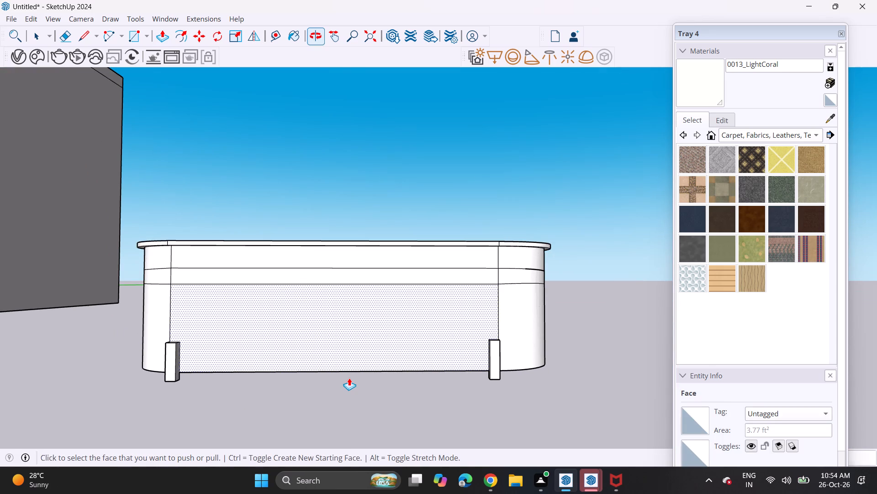
middle_click_drag(324, 275, 326, 327)
scroll(328, 322, "down", 1)
scroll(328, 322, "up", 1)
scroll(328, 322, "down", 8)
middle_click_drag(280, 264, 280, 369)
scroll(264, 323, "up", 7)
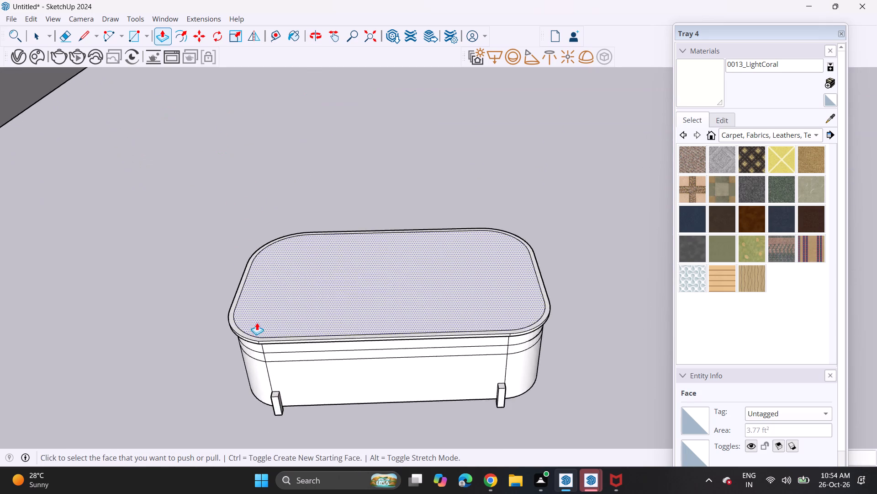
scroll(257, 322, "up", 8)
left_click(63, 36)
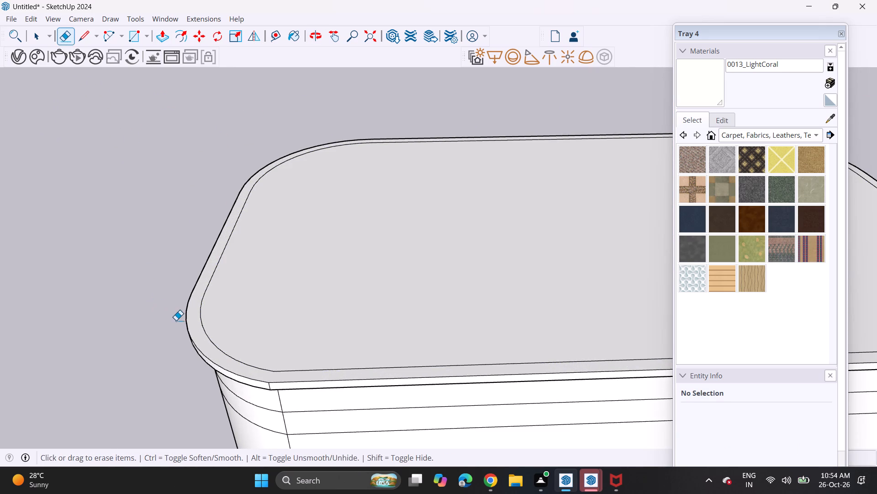
left_click(200, 324)
left_click(286, 370)
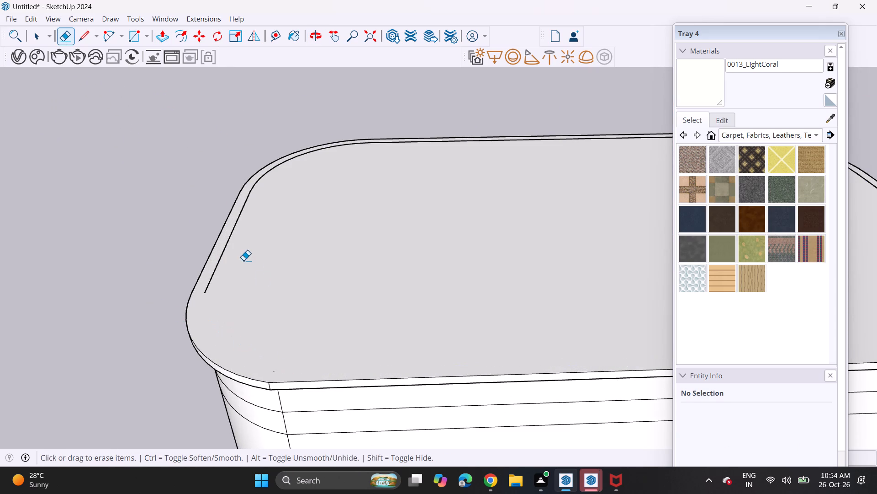
left_click(229, 243)
scroll(232, 243, "down", 2)
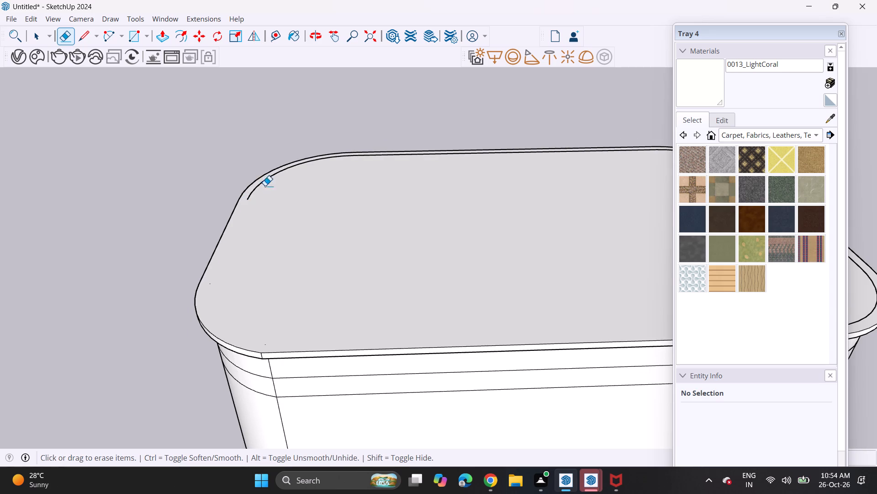
left_click(255, 183)
key("ctrl+z")
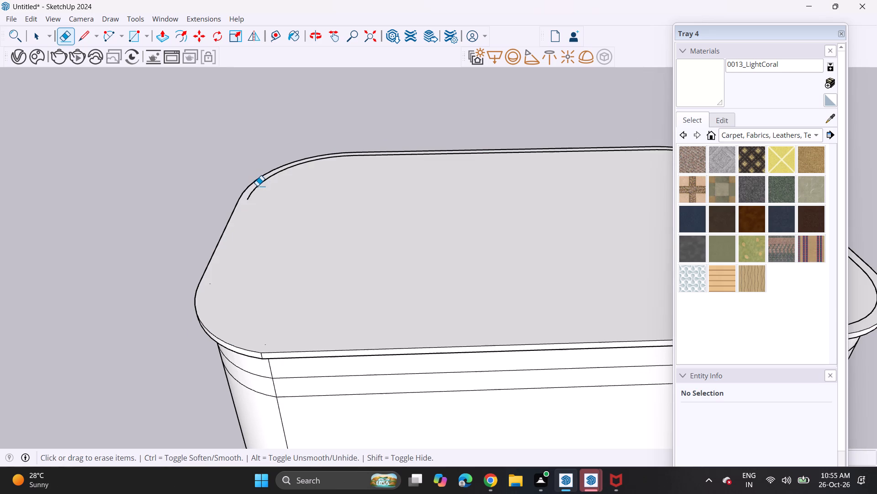
left_click(257, 186)
scroll(258, 215, "down", 6)
scroll(353, 180, "up", 10)
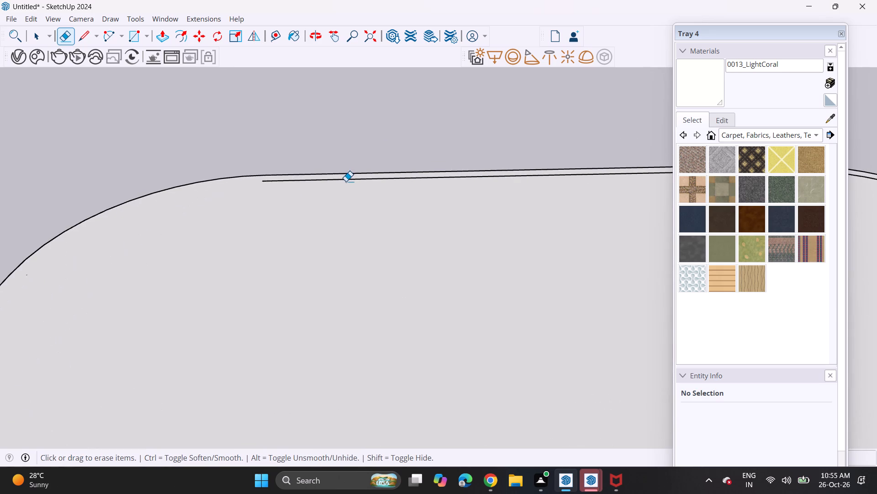
left_click(346, 177)
left_click(345, 180)
Erase the remaining inset outline around the tabletop's opposite end, including its straight edge and both rounded corners.
scroll(342, 189, "down", 6)
scroll(342, 194, "up", 1)
scroll(342, 195, "down", 1)
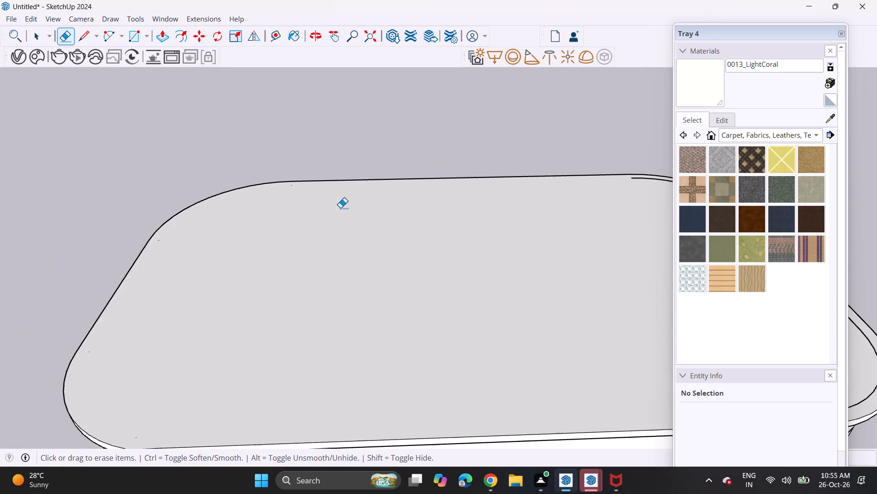
scroll(328, 243, "down", 6)
middle_click_drag(378, 266, 245, 266)
scroll(402, 279, "up", 1)
scroll(406, 279, "down", 1)
scroll(412, 281, "up", 4)
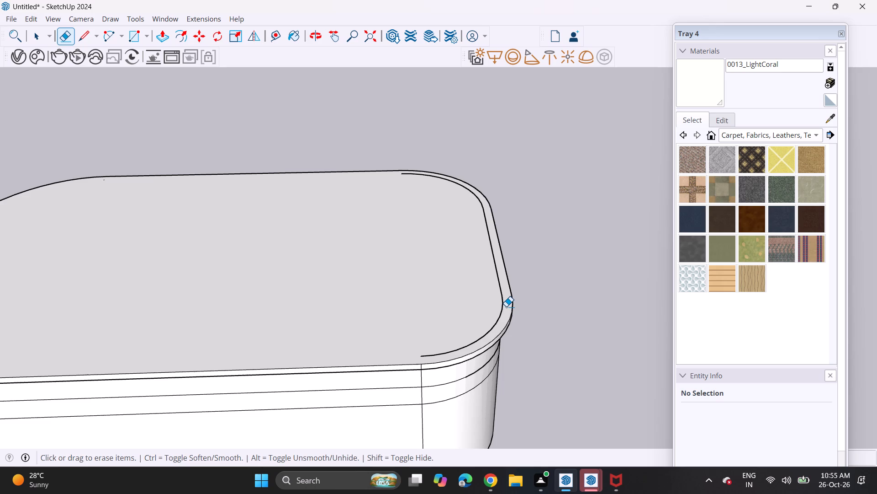
left_click(505, 305)
left_click(502, 302)
left_click(502, 298)
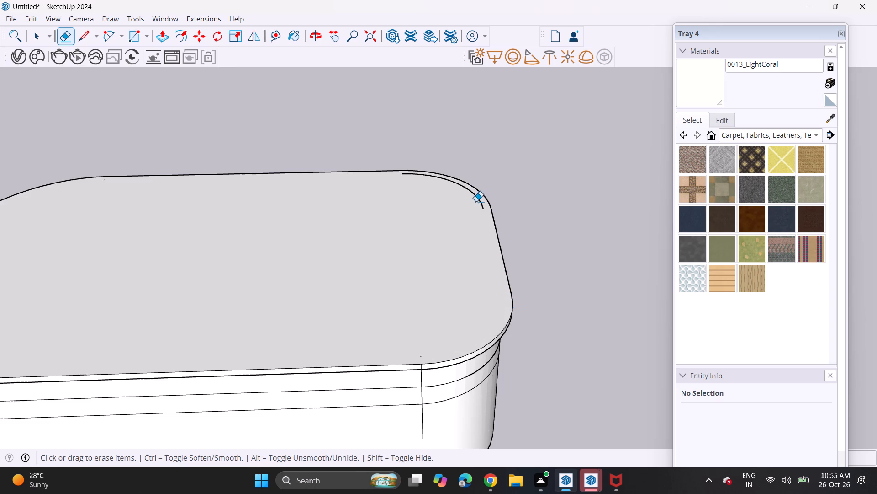
left_click(479, 197)
Draw a straight line across the tabletop's width, from the near long edge to the far one around the middle.
scroll(470, 219, "down", 6)
middle_click_drag(349, 240, 421, 236, "shift")
left_click(84, 38)
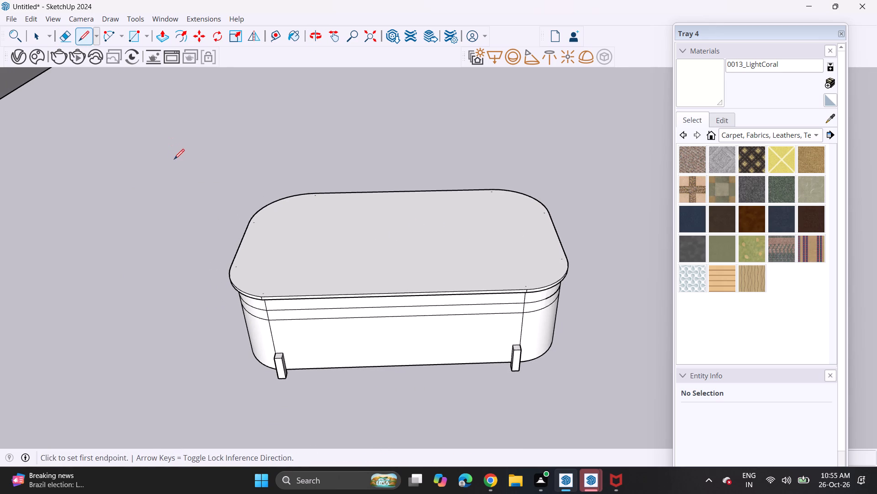
left_click(375, 295)
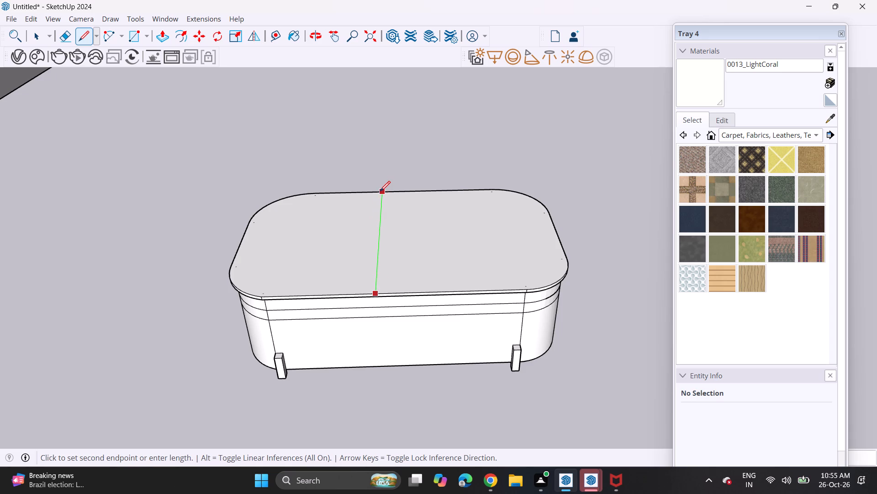
left_click(380, 191)
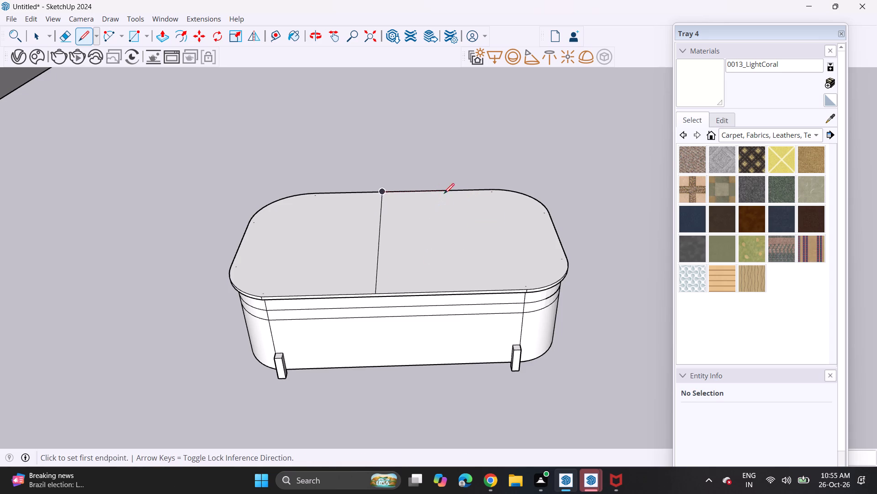
Draw a freehand rectangle flat on the ground beside the table, beyond the end away from the wall.
scroll(472, 247, "down", 1)
scroll(472, 249, "up", 2)
scroll(472, 250, "down", 2)
scroll(472, 252, "up", 1)
scroll(472, 253, "down", 1)
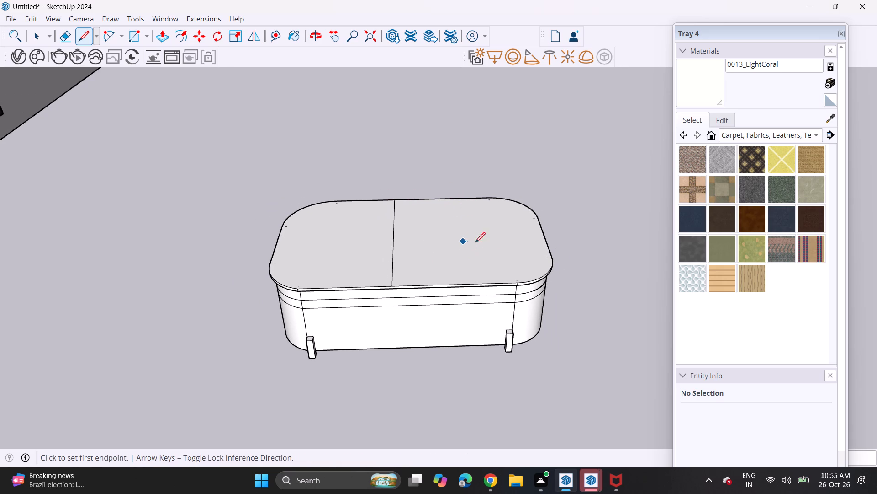
middle_click_drag(497, 243, 249, 272, "shift")
scroll(249, 272, "down", 4)
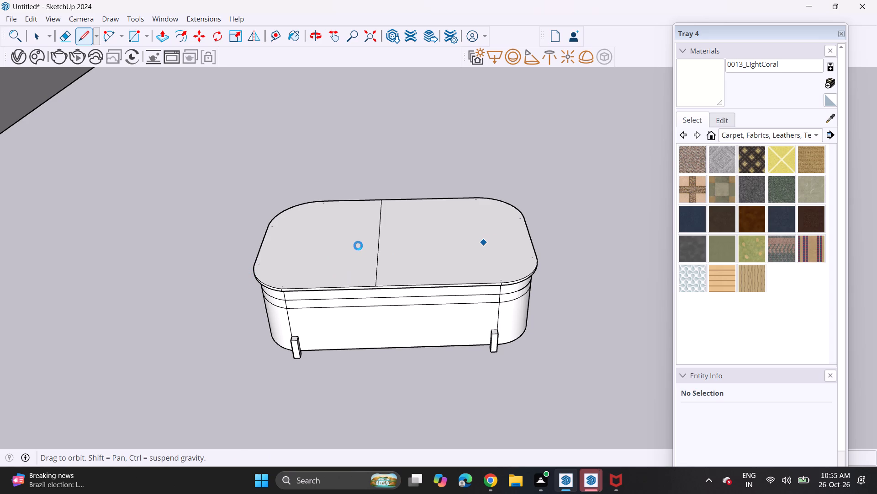
scroll(434, 239, "down", 1)
middle_click_drag(434, 239, 335, 261, "shift")
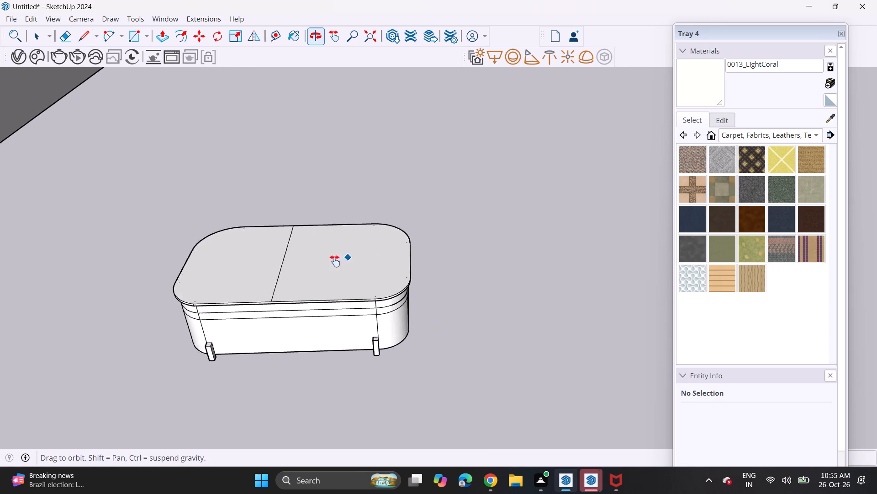
middle_click_drag(335, 261, 296, 279, "shift")
left_click(133, 35)
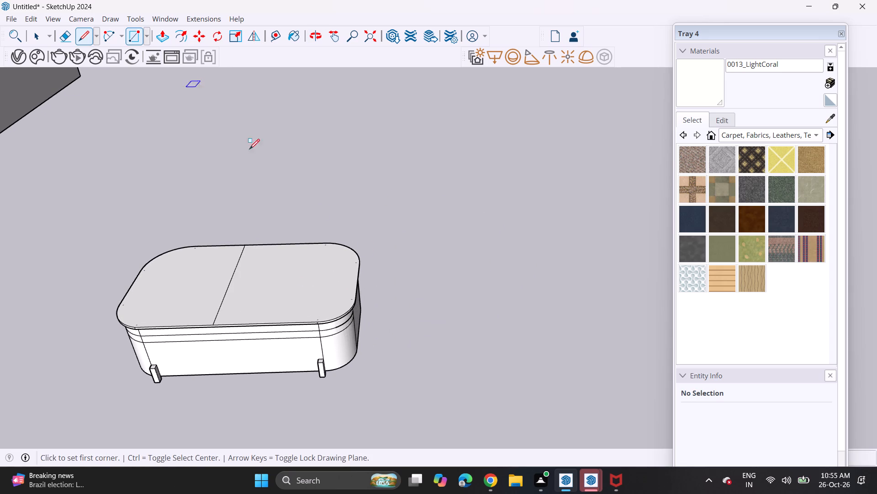
left_click(511, 336)
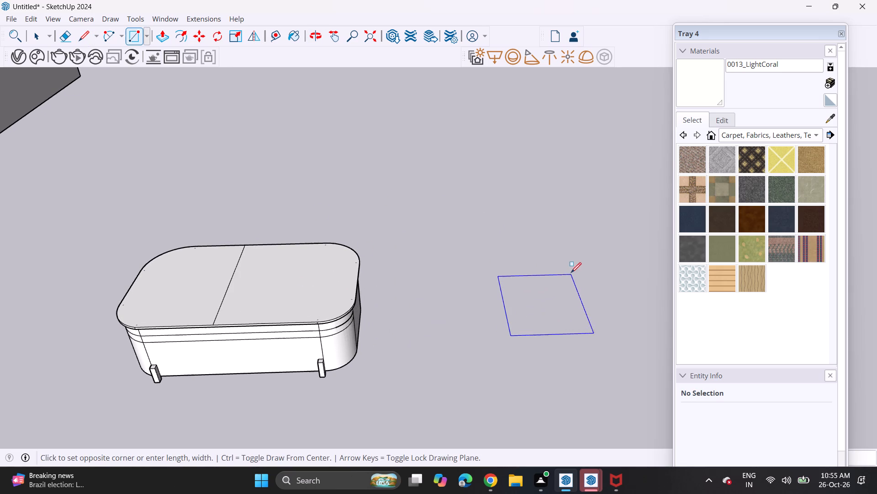
left_click(573, 261)
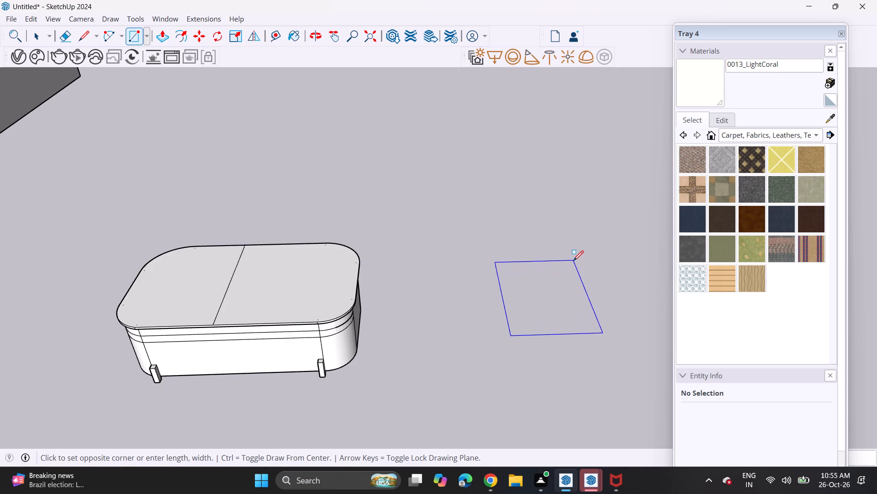
Draw tangent arcs across the two near corners of the flat rectangle on the ground beside the table.
middle_click_drag(569, 292, 472, 257, "shift")
middle_click_drag(455, 273, 477, 372)
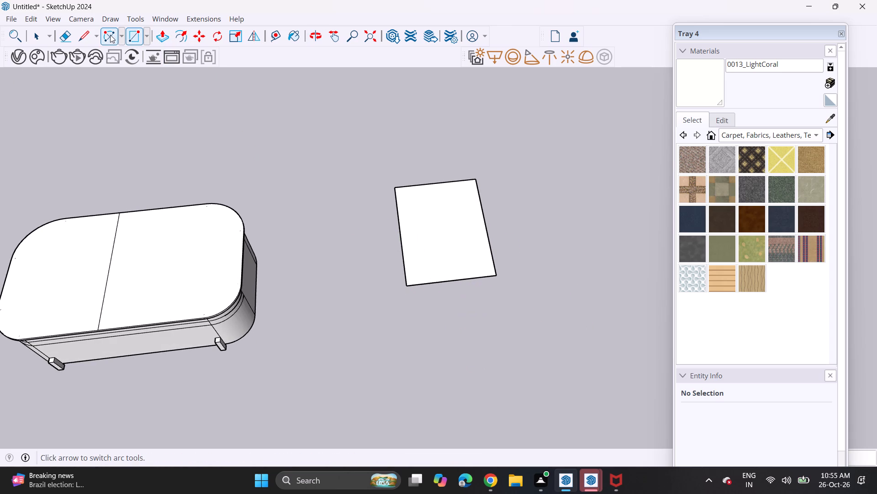
left_click(110, 35)
scroll(367, 275, "up", 1)
scroll(368, 274, "down", 1)
scroll(371, 272, "up", 4)
left_click(417, 264)
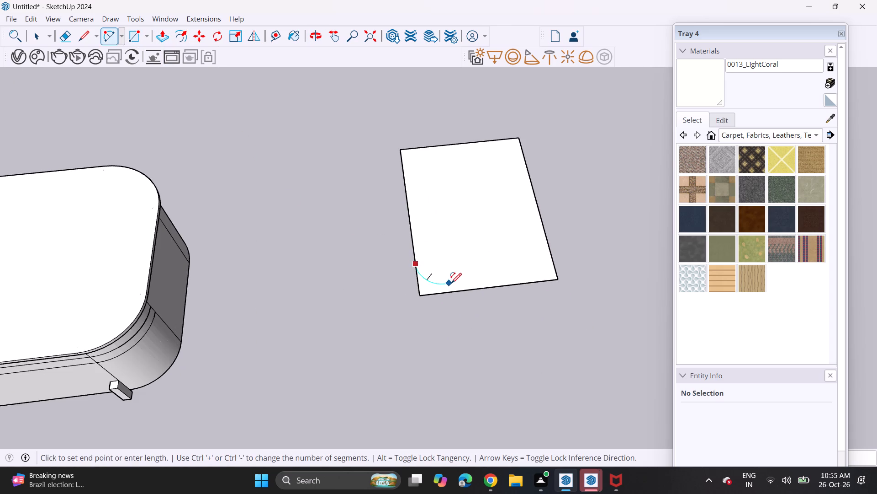
left_click(456, 293)
left_click(438, 287)
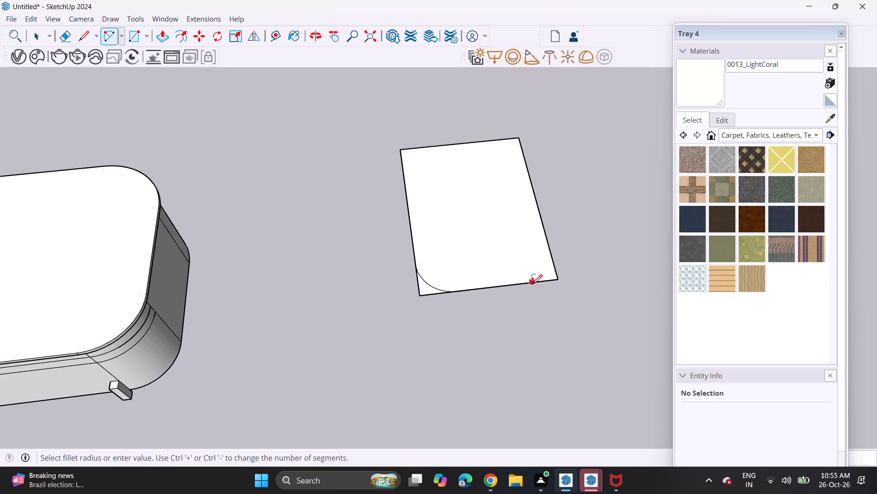
left_click(523, 283)
left_click(550, 245)
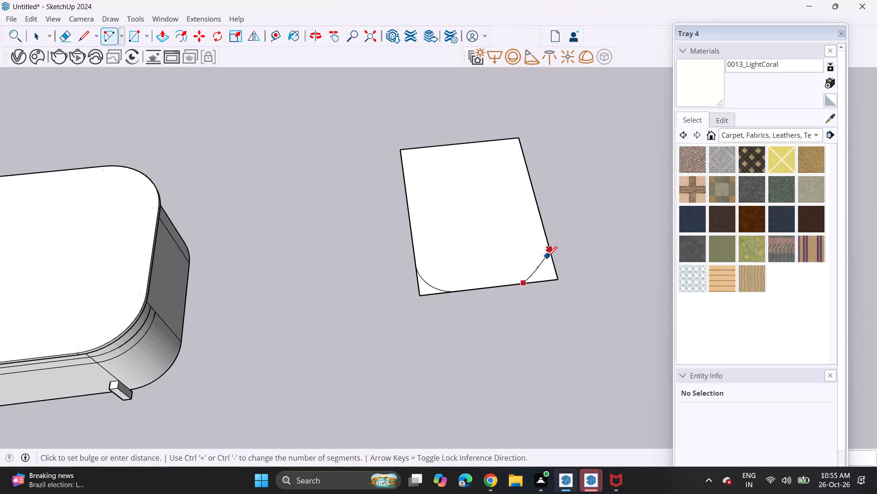
left_click(547, 265)
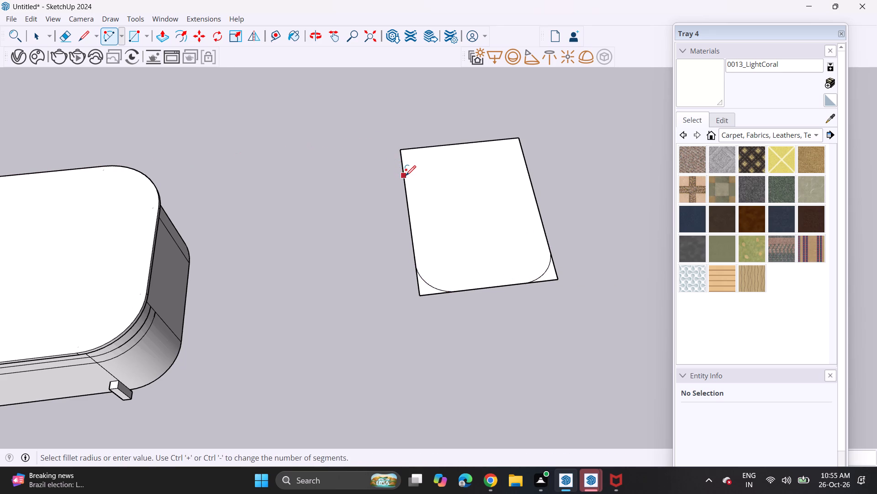
Draw matching tangent arcs across the rectangle's two far corners.
left_click(406, 176)
left_click(434, 145)
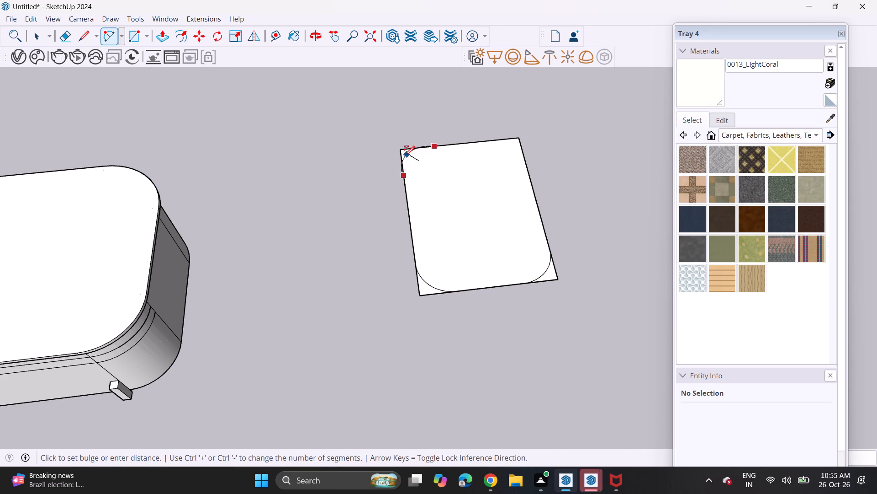
left_click(408, 156)
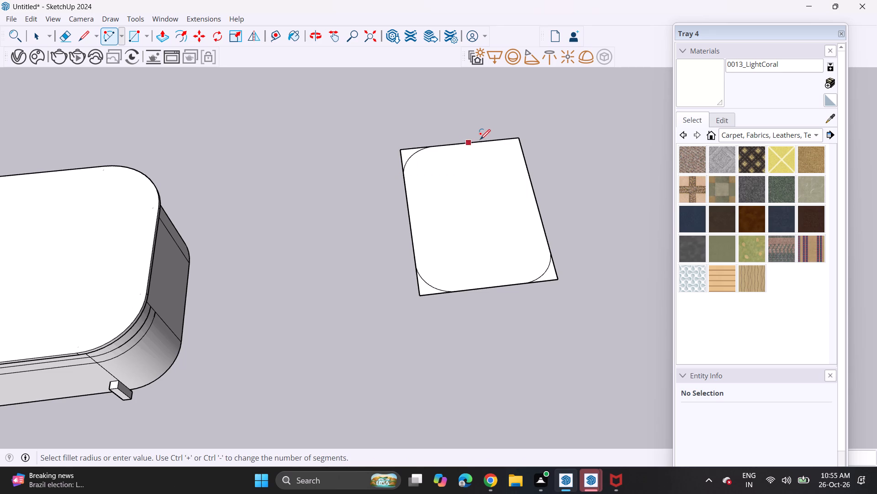
left_click(486, 140)
left_click(525, 162)
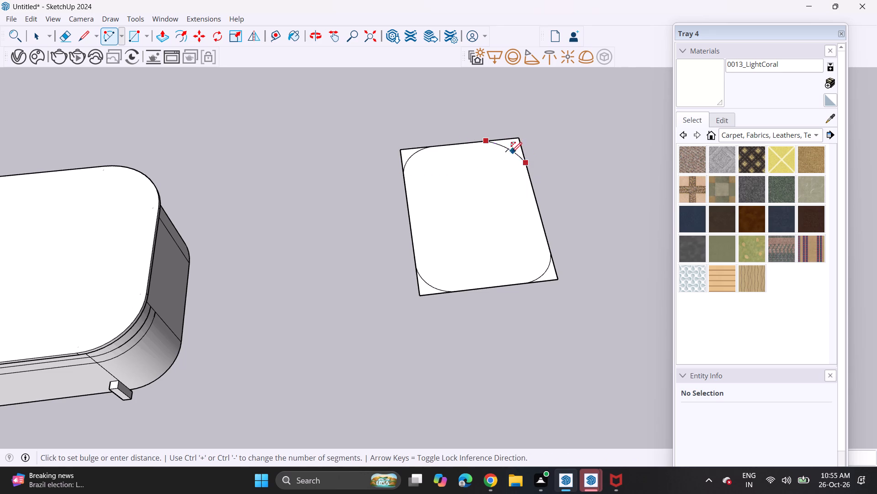
left_click(517, 146)
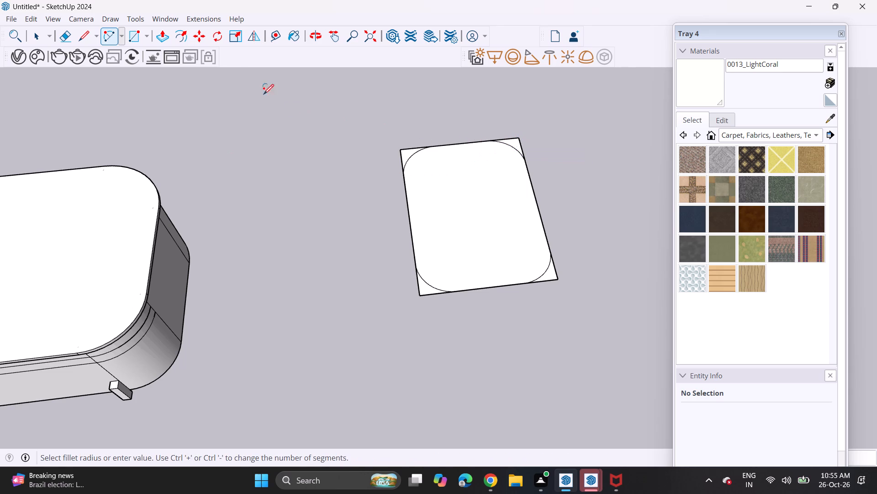
Erase the sharp corner edges outside the four arcs, leaving a rounded rectangle.
left_click(56, 40)
left_click(67, 36)
left_click_drag(405, 153, 402, 145)
left_click_drag(401, 147, 401, 151)
left_click_drag(503, 137, 516, 139)
left_click_drag(516, 139, 519, 144)
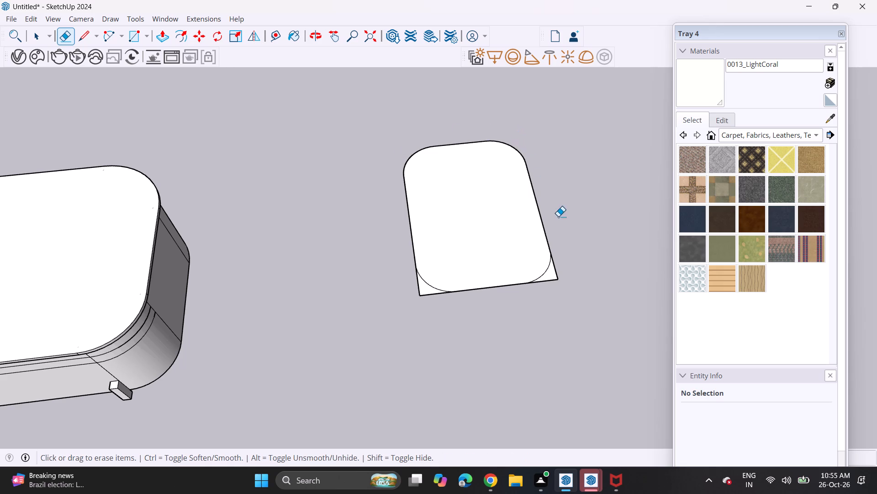
left_click_drag(565, 274, 560, 279)
left_click_drag(559, 281, 554, 289)
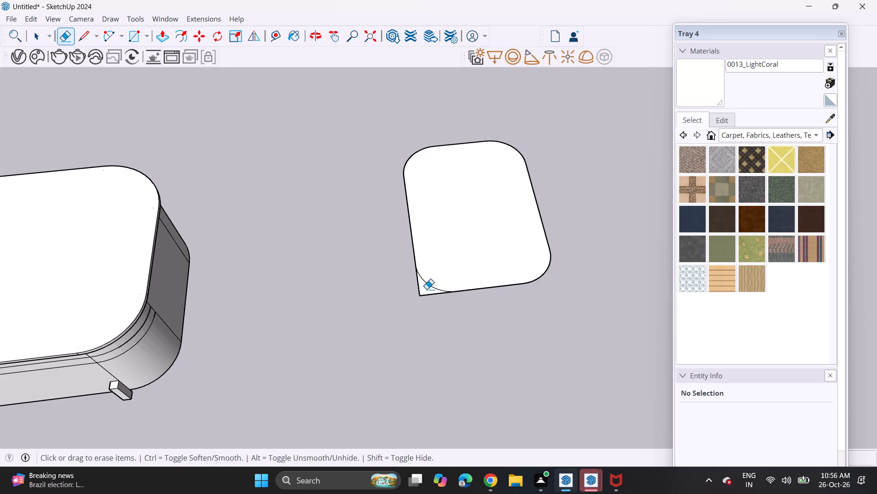
left_click_drag(418, 295, 423, 297)
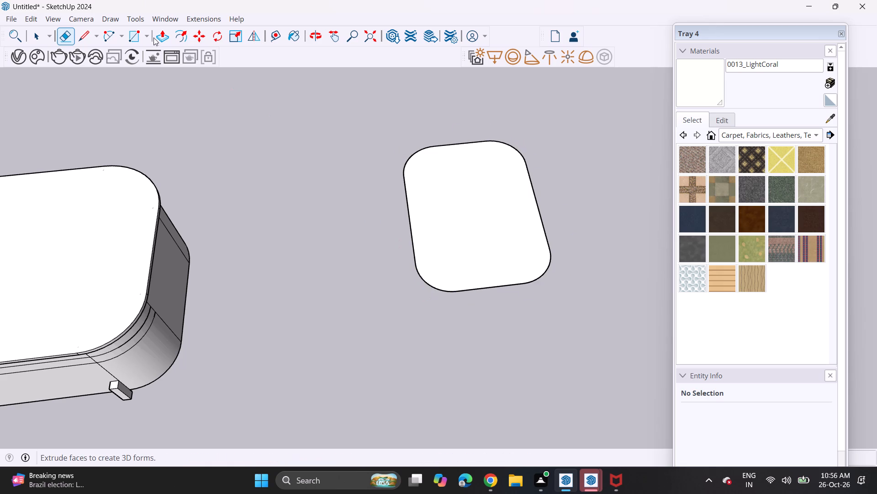
Push/Pull the rounded rectangle upward slightly into a thin slab.
left_click(156, 40)
left_click(440, 258)
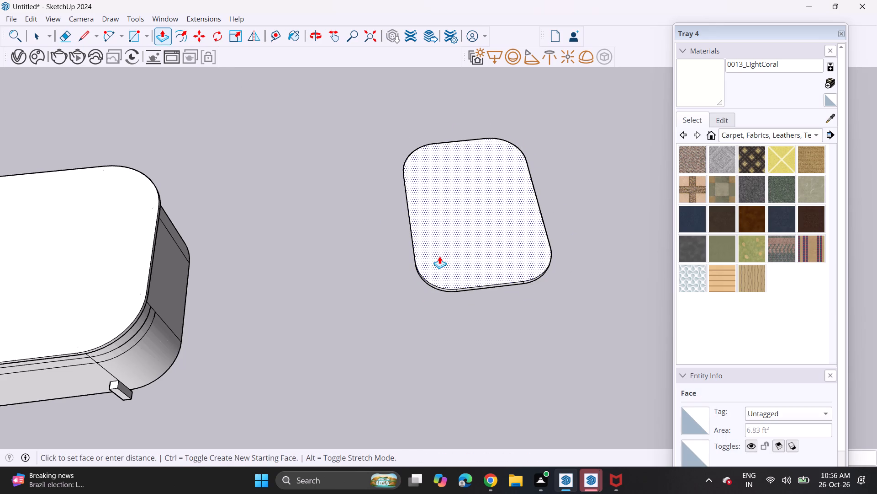
left_click(439, 256)
Paint the slab's top face with Carrera Marble from the Stone materials.
scroll(439, 256, "up", 1)
scroll(439, 256, "down", 2)
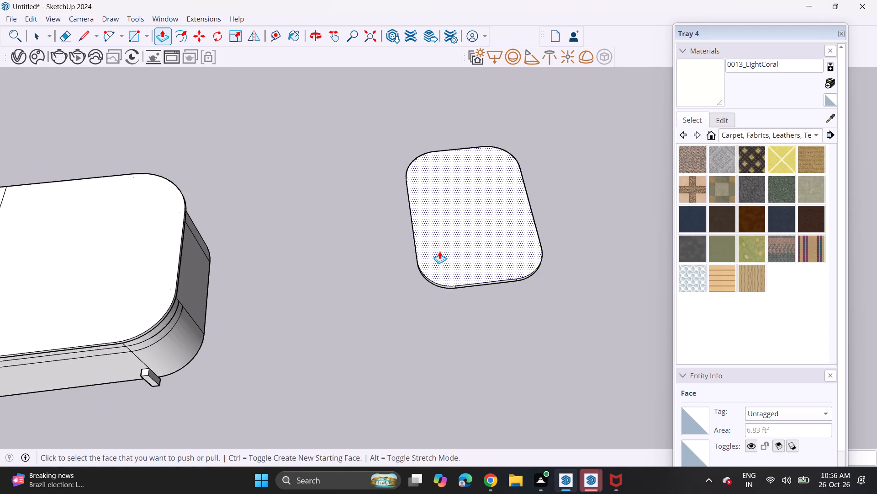
middle_click_drag(475, 246, 471, 237)
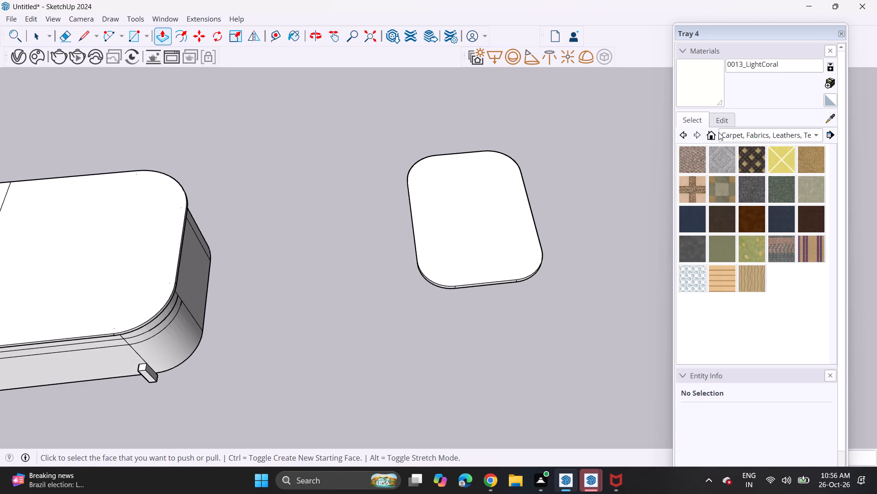
left_click(715, 122)
left_click(692, 124)
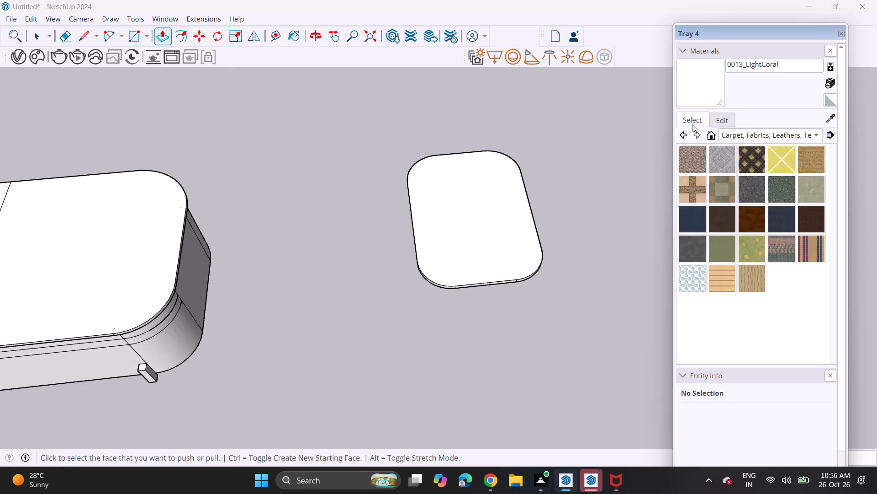
left_click(751, 135)
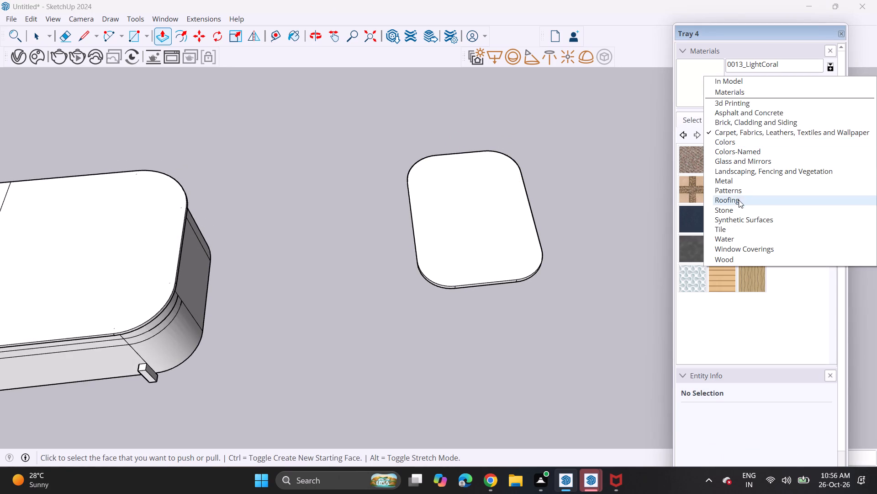
left_click(736, 212)
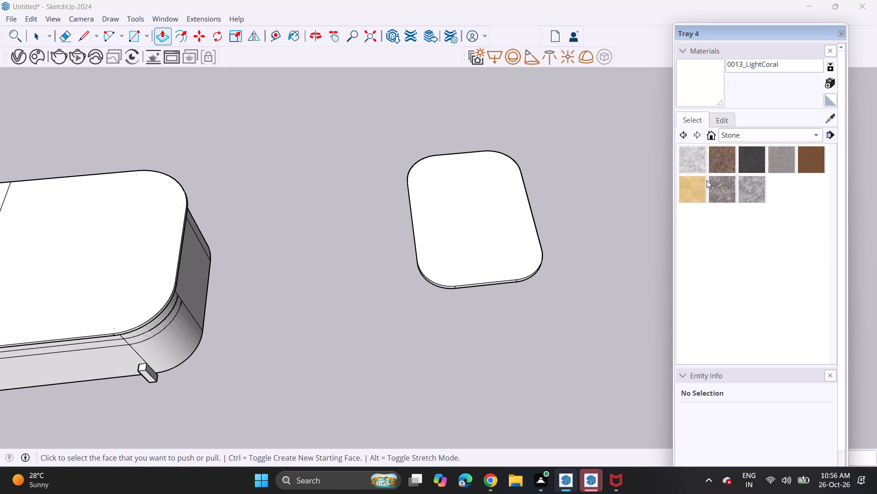
left_click(691, 153)
left_click(480, 250)
Paint the slab's near side face and both adjoining rounded corner faces with Carrera Marble.
scroll(501, 280, "up", 4)
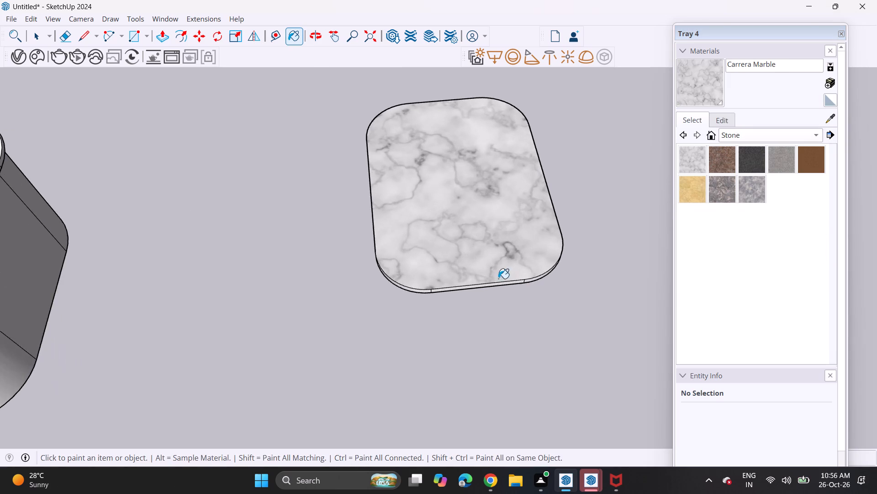
middle_click_drag(484, 256, 470, 220)
scroll(454, 286, "up", 3)
scroll(453, 289, "down", 2)
scroll(453, 289, "up", 4)
left_click(451, 271)
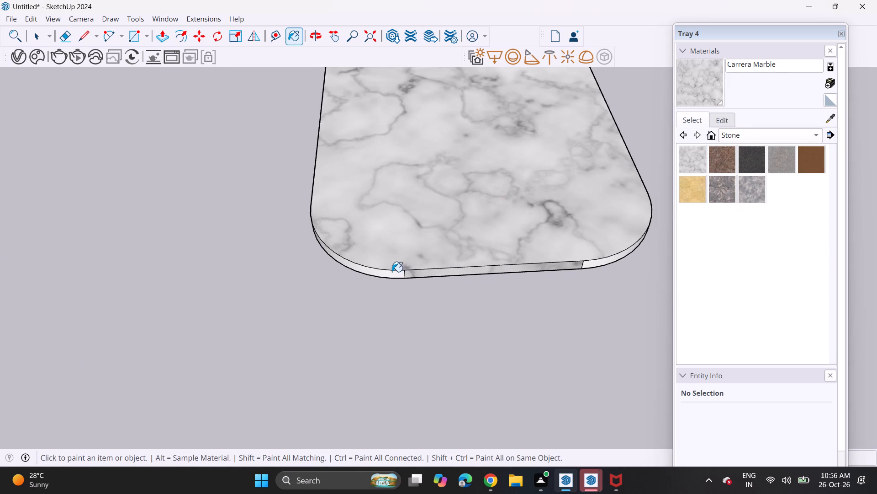
left_click(392, 273)
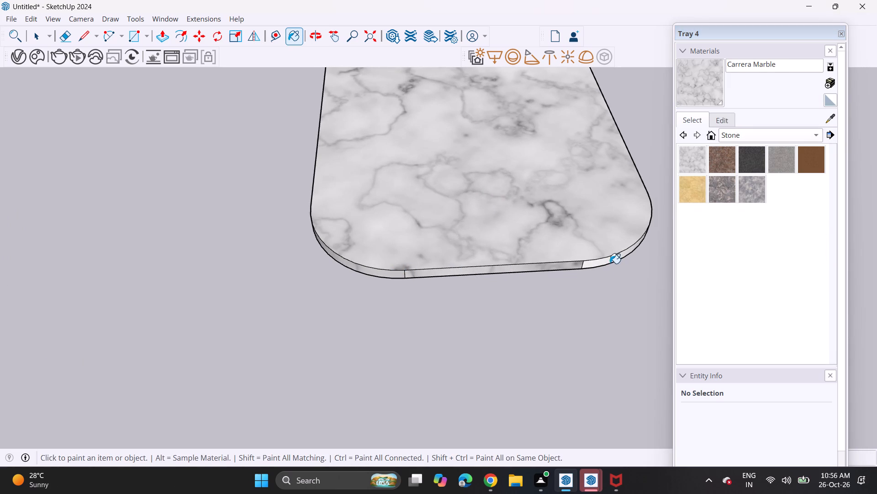
left_click(609, 260)
Select the whole marble slab and make it a group.
scroll(583, 261, "down", 19)
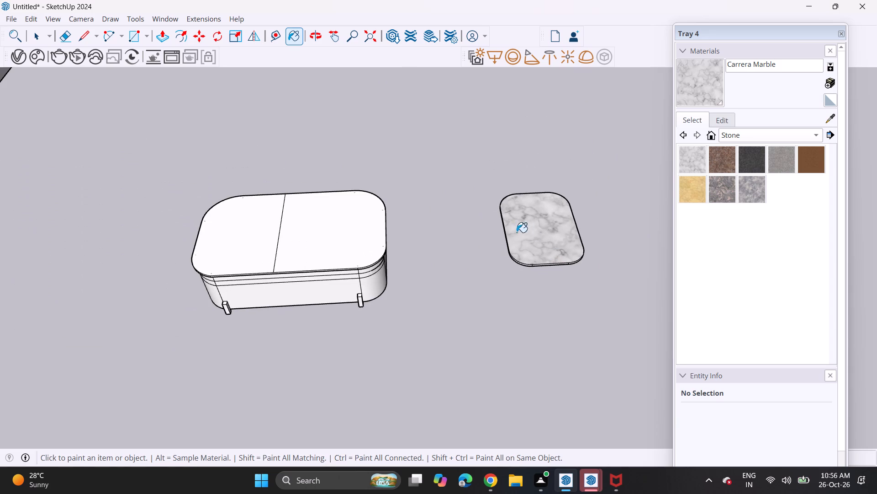
key("space")
left_click_drag(483, 185, 620, 311)
right_click(548, 262)
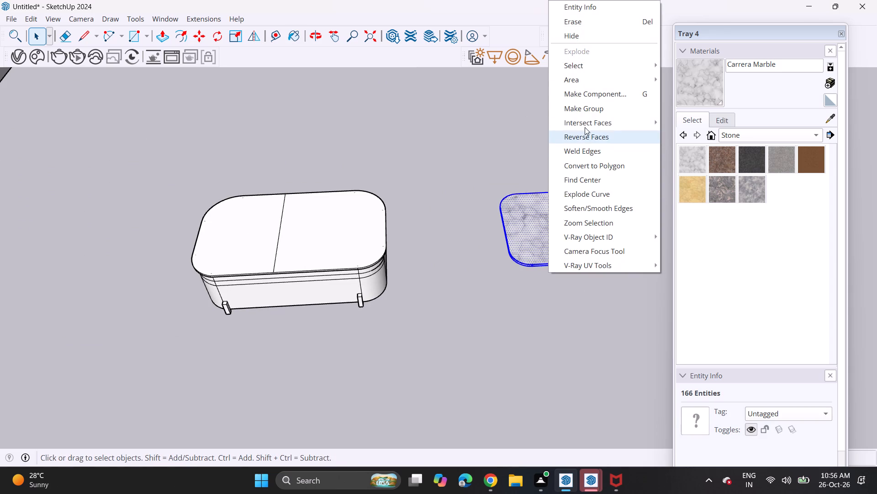
left_click(586, 102)
Move the marble slab group onto the tabletop half away from the wall, resting along the near long edge.
key("m")
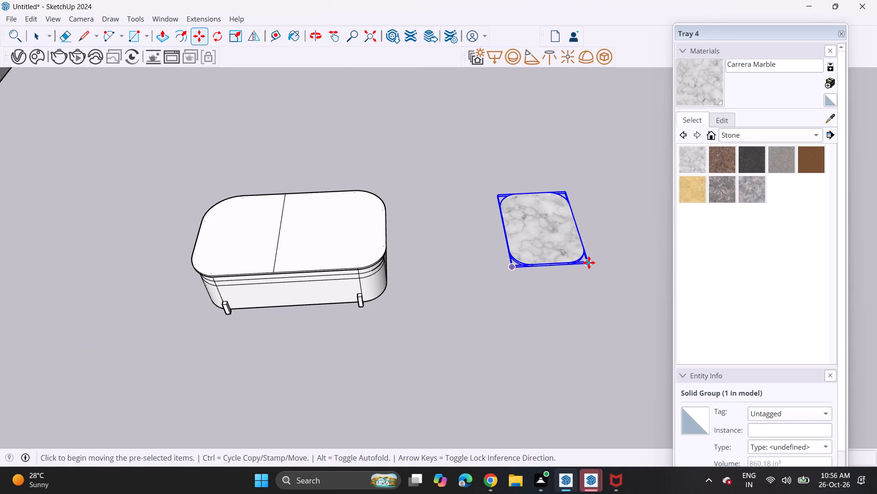
left_click(589, 263)
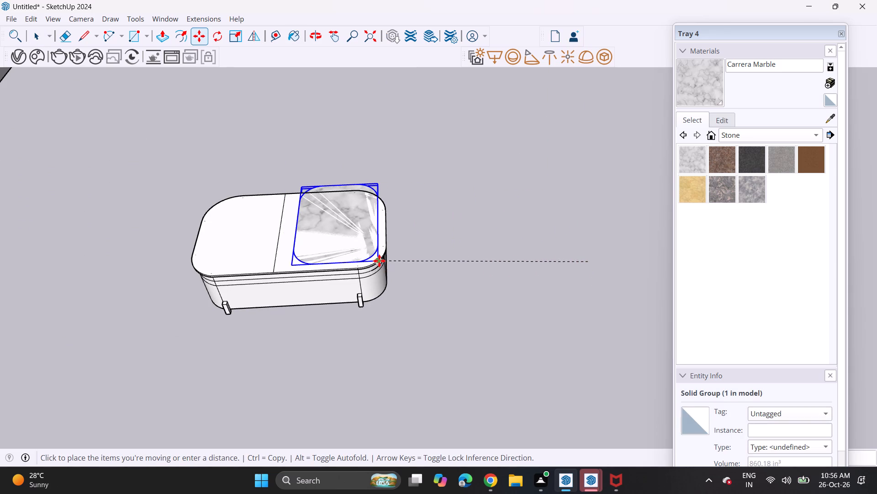
left_click(379, 261)
middle_click_drag(369, 268, 358, 154)
scroll(256, 256, "up", 14)
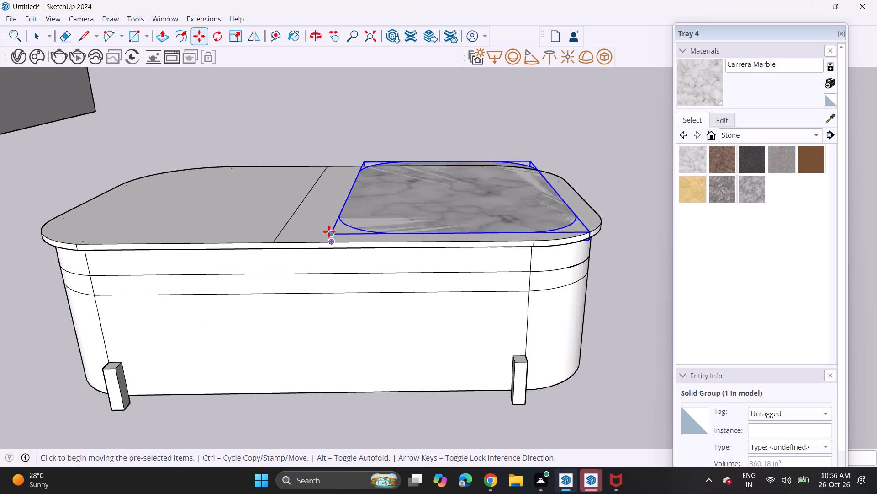
scroll(329, 231, "up", 3)
left_click(329, 248)
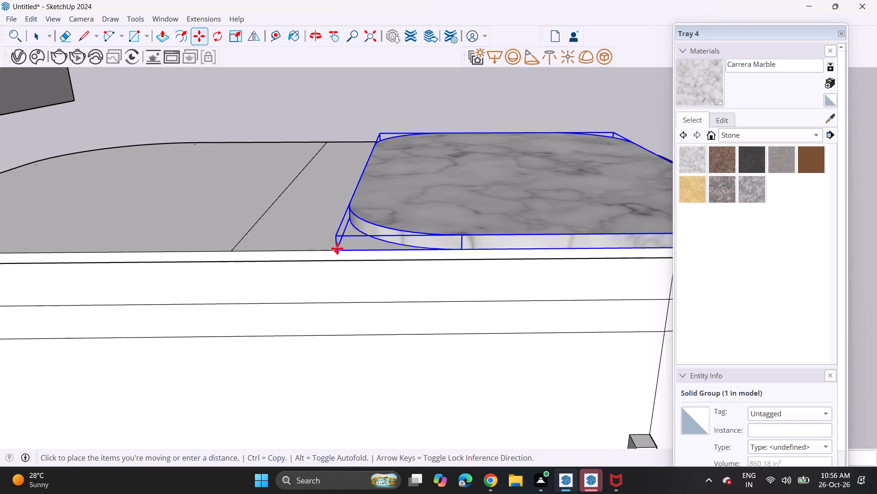
left_click(337, 248)
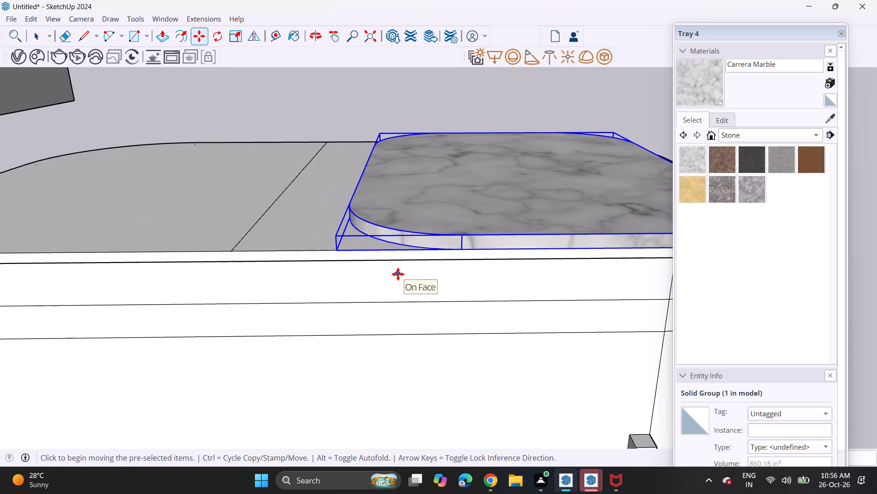
Paint the tabletop half nearer the wall with the Granite Dark Gray stone material.
scroll(398, 274, "down", 5)
middle_click_drag(405, 268, 407, 273)
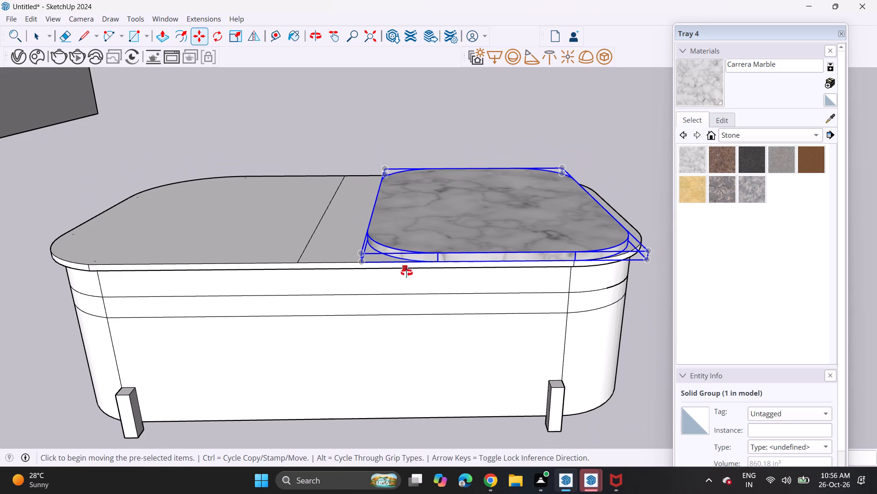
middle_click_drag(407, 273, 413, 323)
key("space")
left_click(638, 175)
scroll(541, 218, "down", 6)
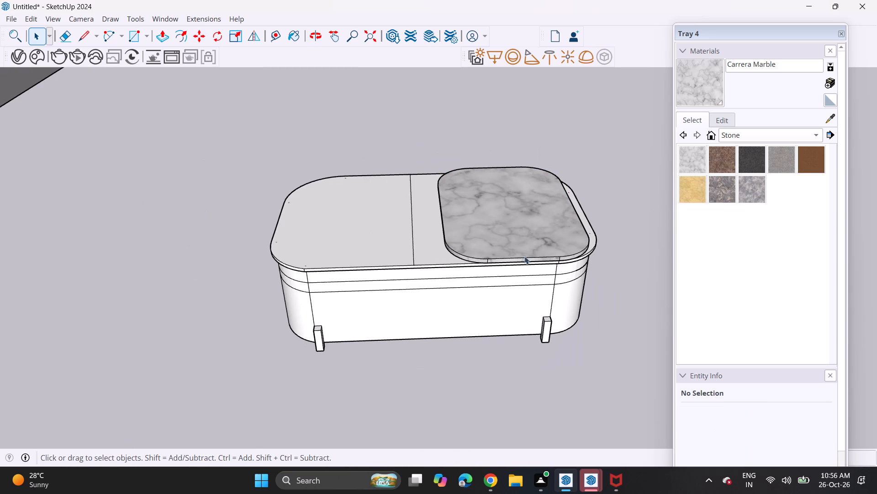
middle_click_drag(496, 276, 527, 300, "shift")
middle_click_drag(518, 301, 513, 317)
left_click(748, 155)
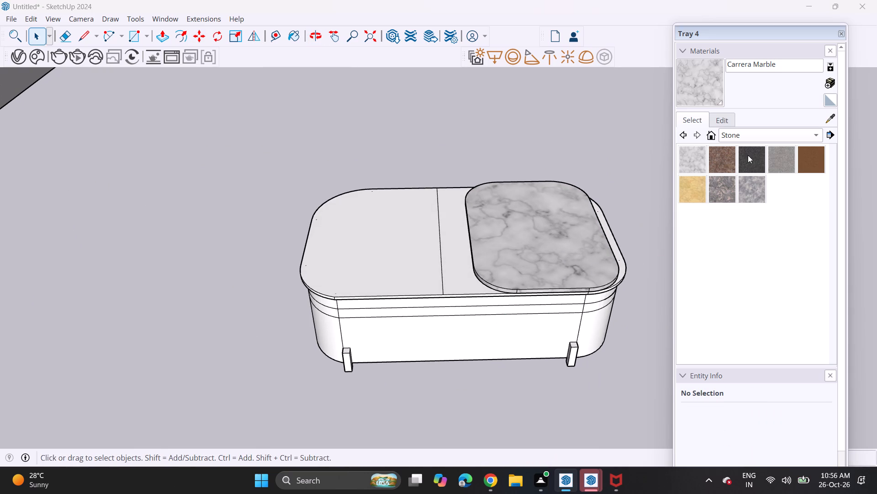
left_click(354, 270)
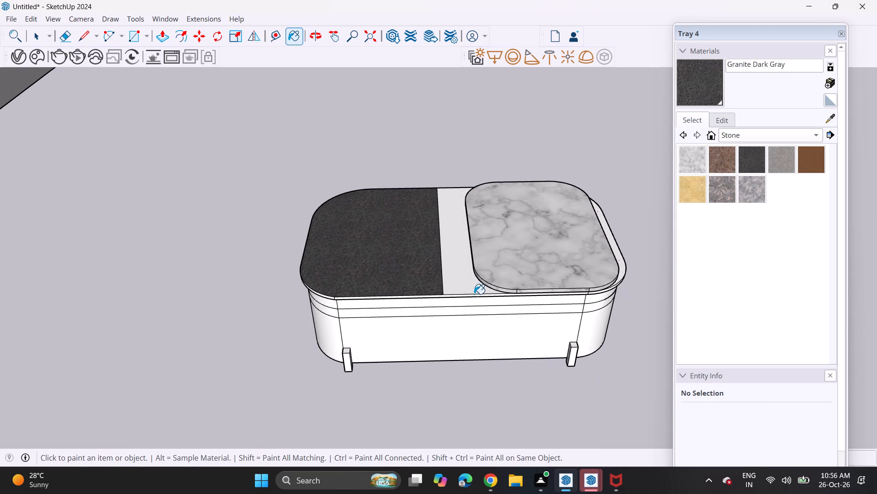
Paint the remaining tabletop area beneath and beside the marble slab with the Granite Light Gray stone material.
middle_click_drag(454, 297, 449, 256)
middle_click_drag(462, 270, 365, 285, "shift")
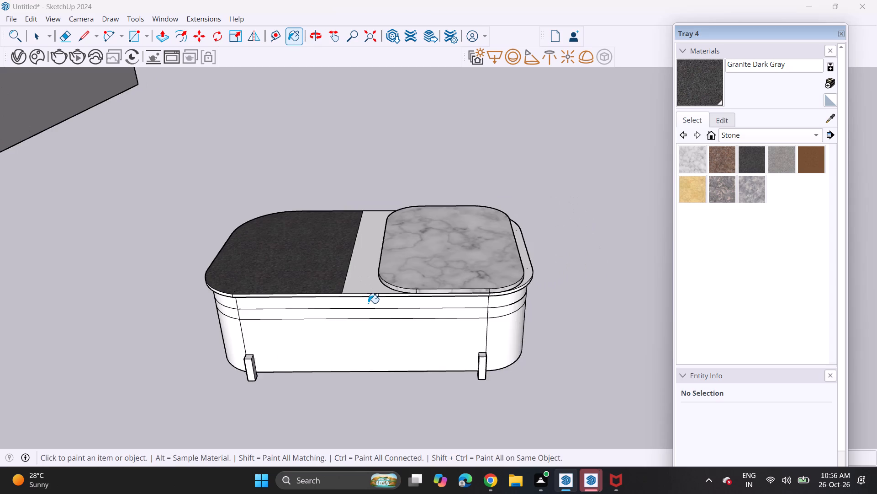
scroll(368, 303, "up", 1)
middle_click_drag(368, 278, 387, 238)
scroll(273, 308, "up", 4)
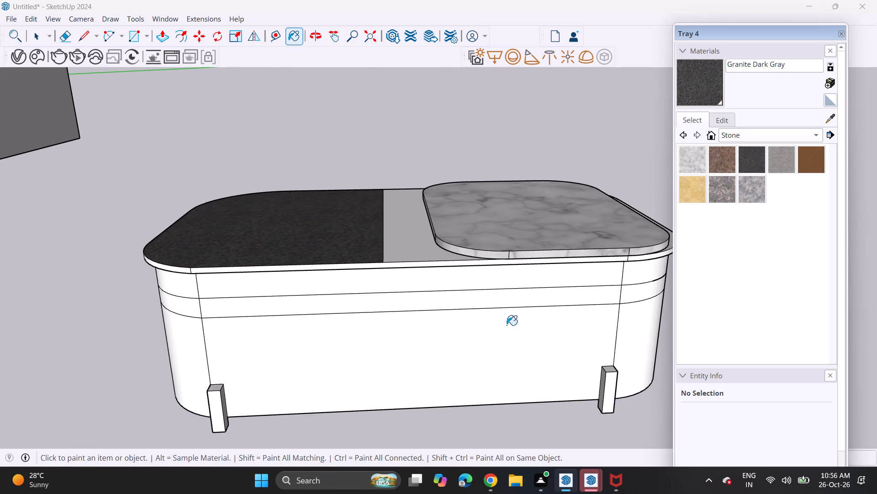
left_click(774, 162)
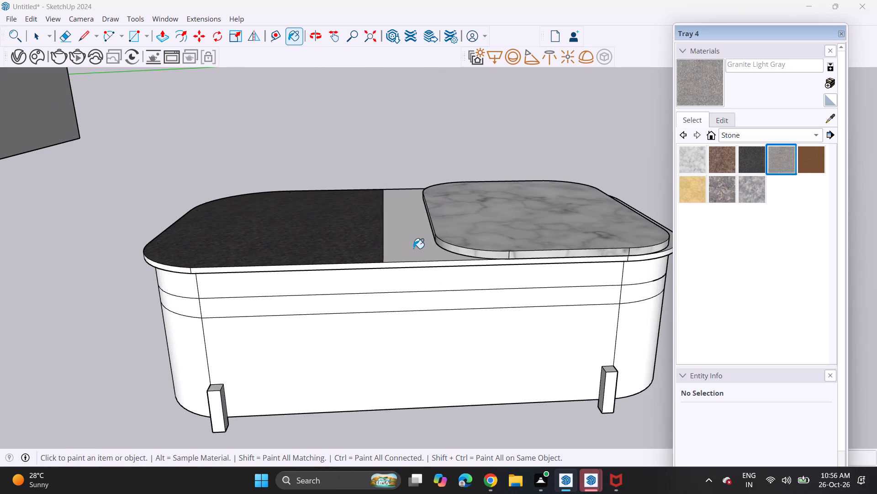
left_click(413, 248)
Import the Component_1 (2) gold panel from Downloads and place it on the open ground behind the table.
middle_click_drag(483, 267, 440, 324)
scroll(438, 314, "down", 5)
scroll(448, 358, "down", 1)
middle_click_drag(460, 358, 485, 330)
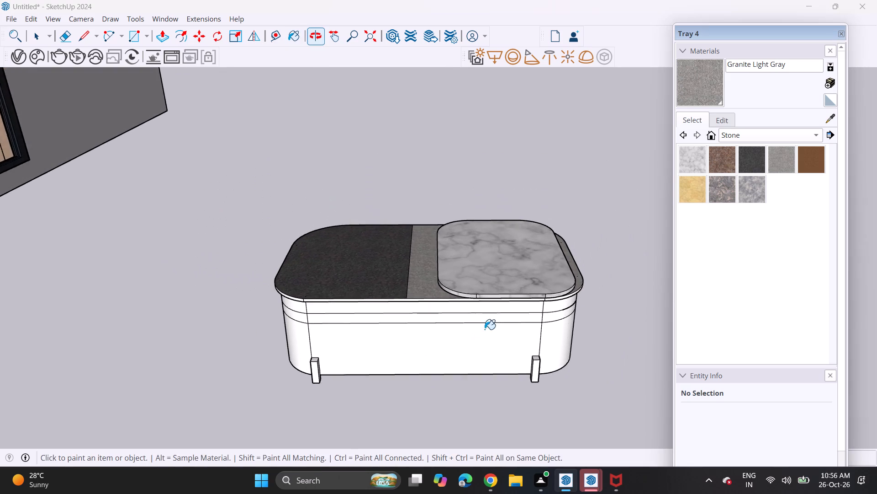
scroll(485, 328, "up", 1)
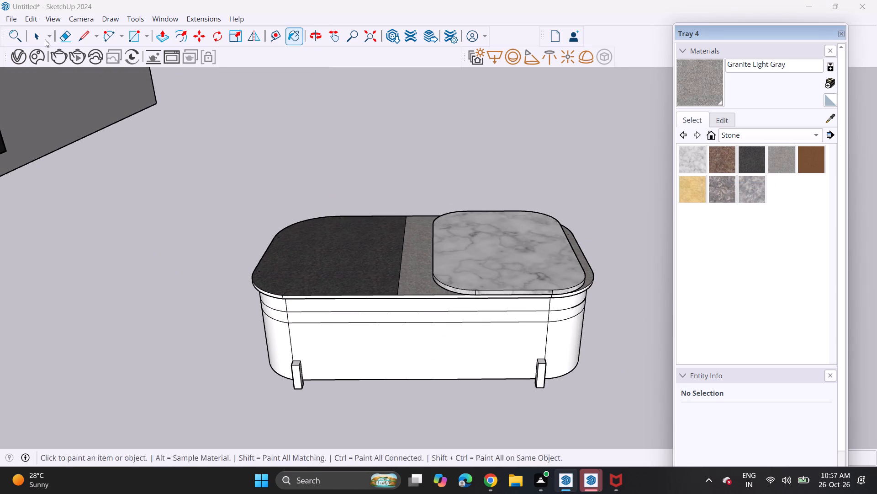
left_click(10, 16)
left_click(40, 177)
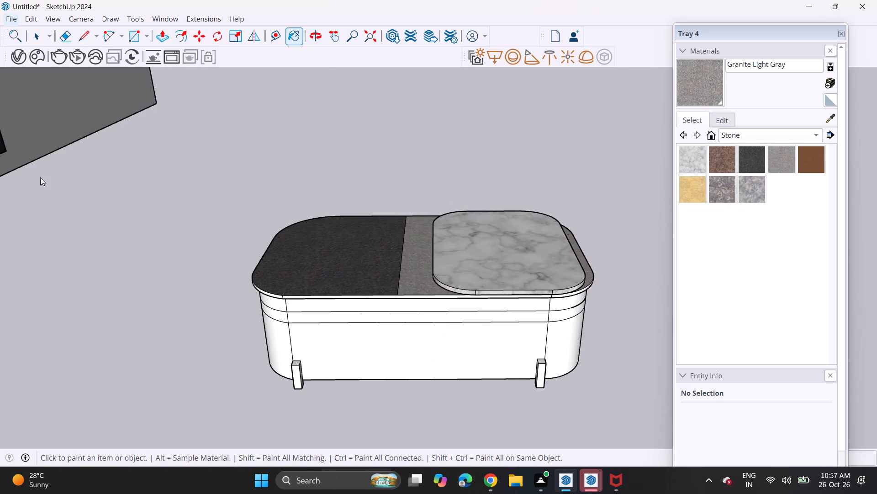
scroll(224, 166, "down", 2)
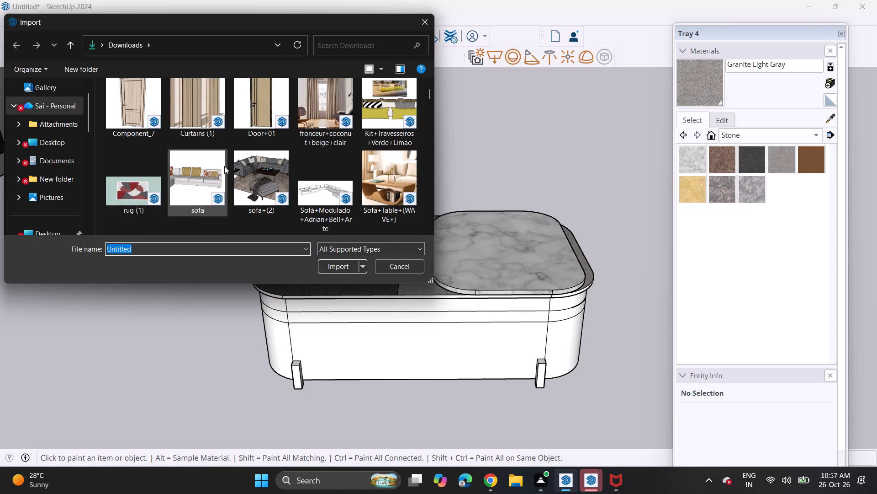
scroll(224, 166, "down", 3)
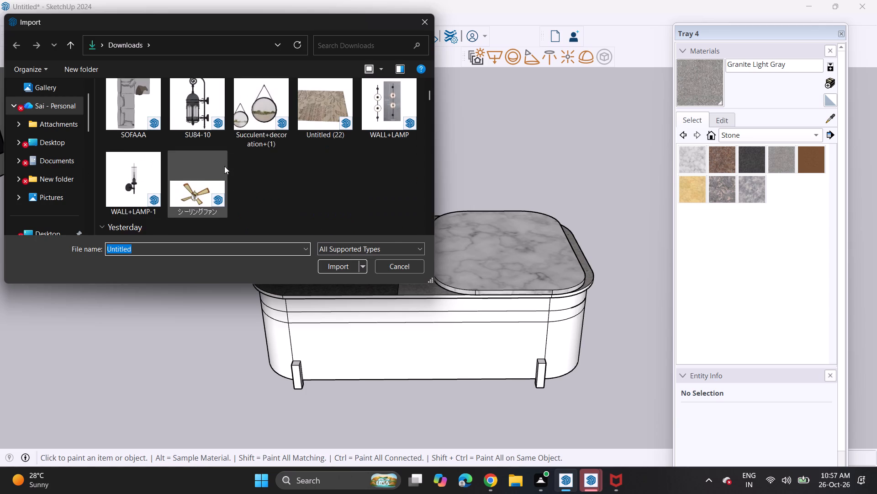
scroll(224, 166, "down", 1)
left_click(311, 170)
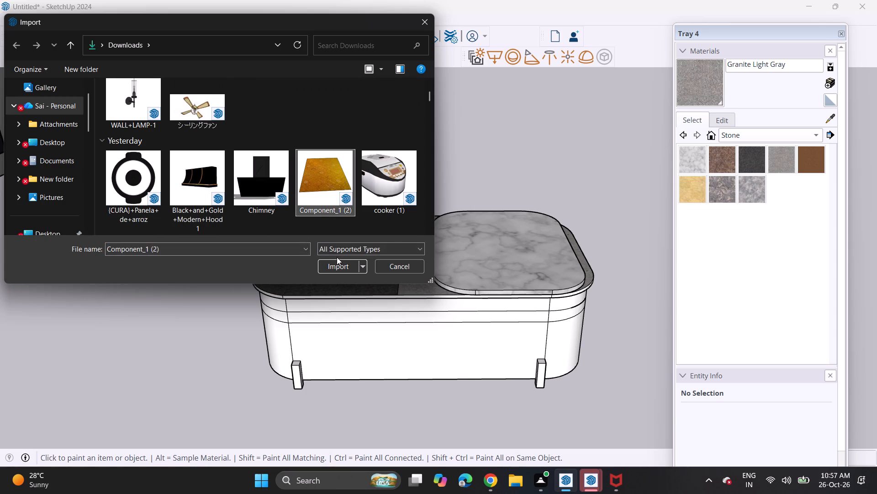
left_click(336, 262)
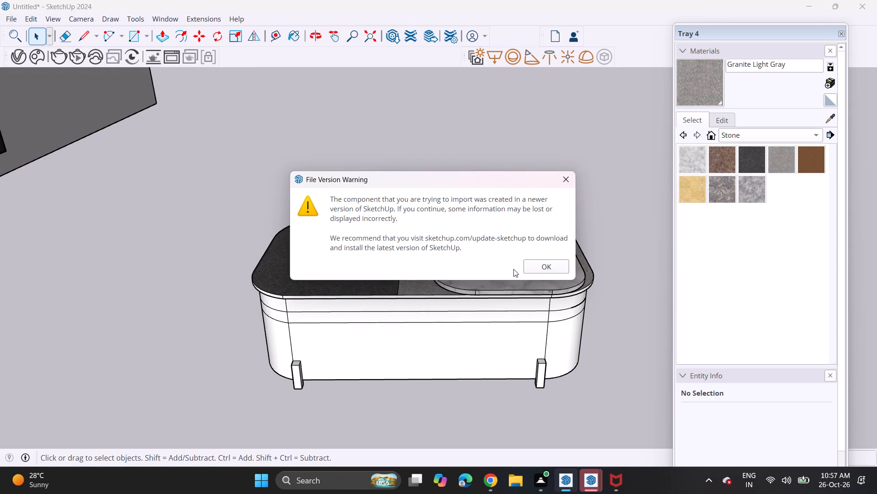
left_click(542, 266)
left_click(404, 178)
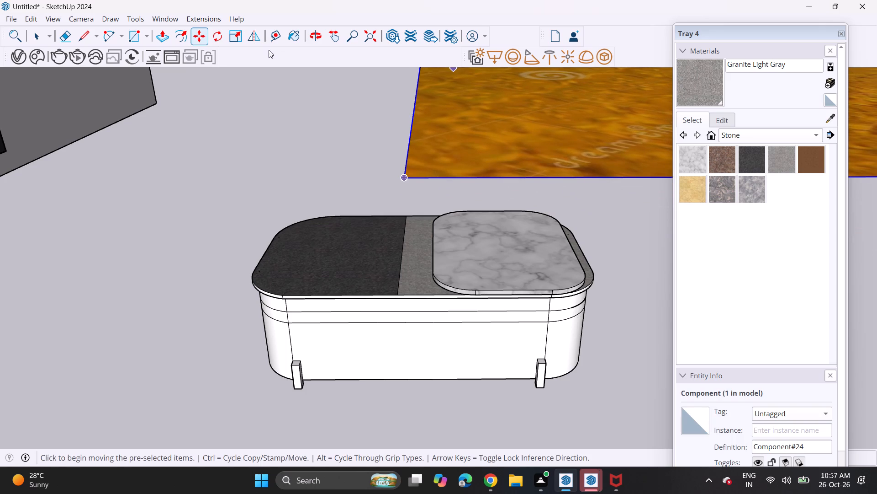
Sample Picture1 from the imported panel and paint the long-side band, its adjoining rounded corners and the marble-end leg's front face.
left_click(835, 114)
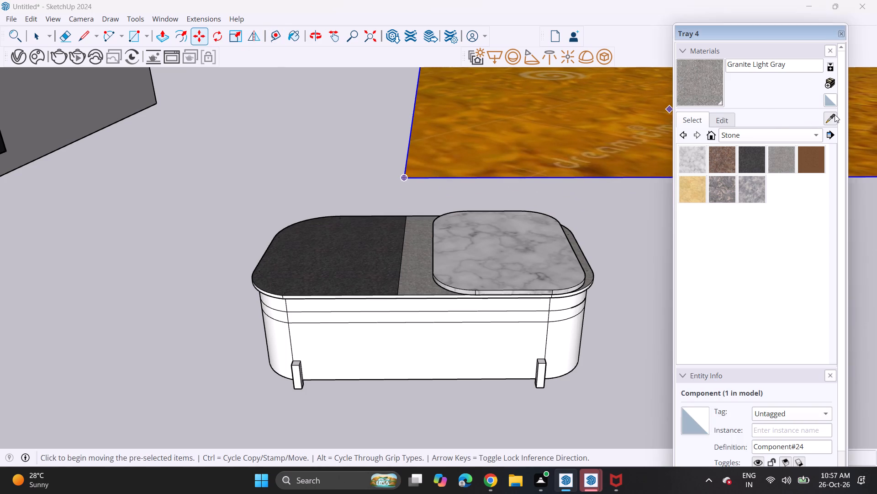
left_click(414, 164)
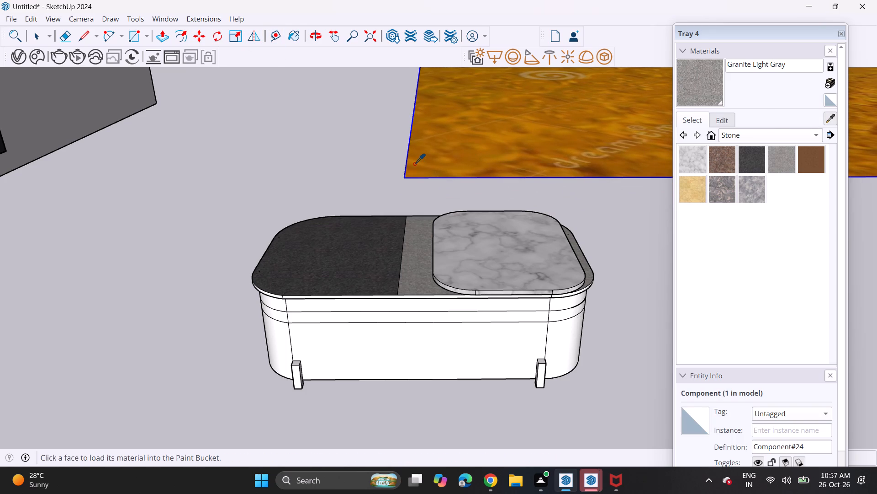
left_click(391, 317)
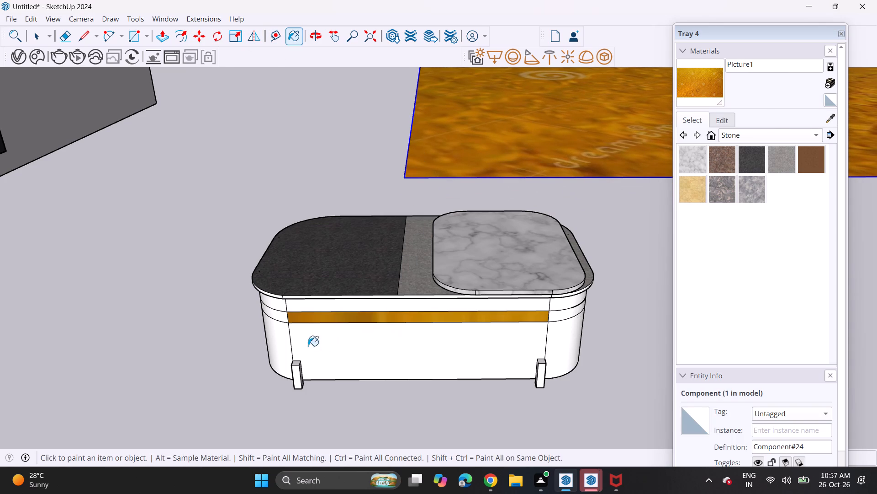
left_click(278, 314)
left_click(566, 316)
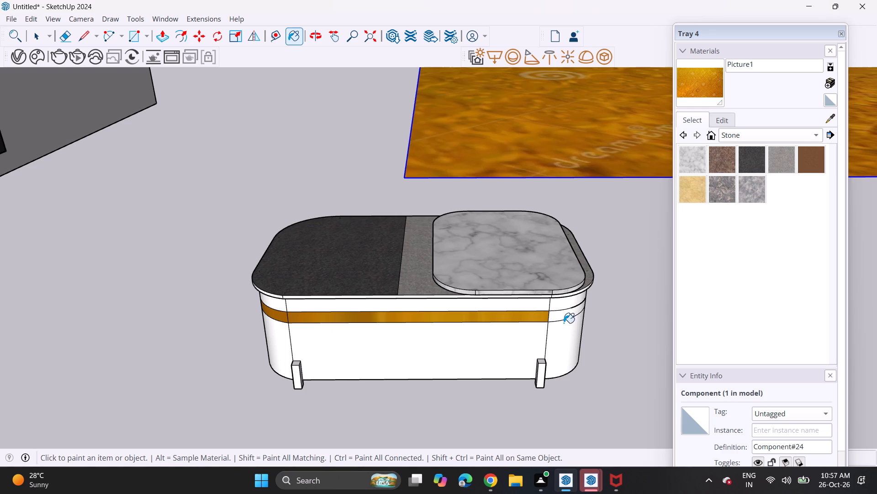
left_click(561, 315)
left_click(545, 373)
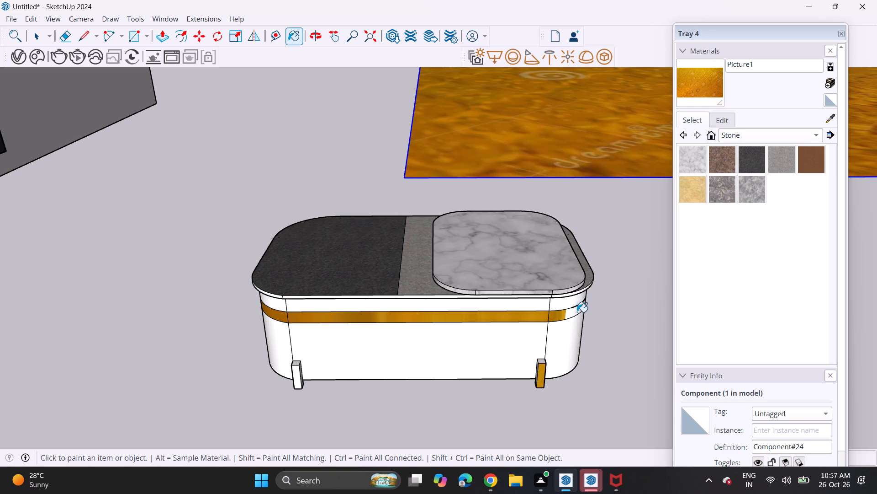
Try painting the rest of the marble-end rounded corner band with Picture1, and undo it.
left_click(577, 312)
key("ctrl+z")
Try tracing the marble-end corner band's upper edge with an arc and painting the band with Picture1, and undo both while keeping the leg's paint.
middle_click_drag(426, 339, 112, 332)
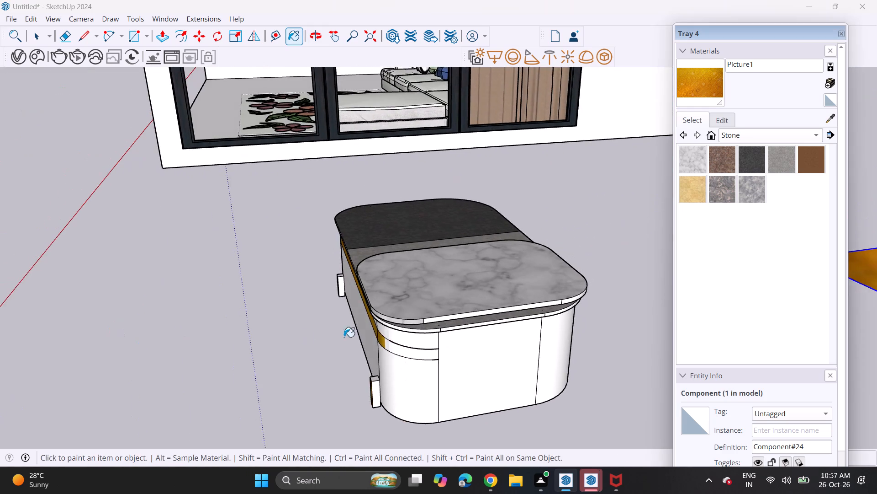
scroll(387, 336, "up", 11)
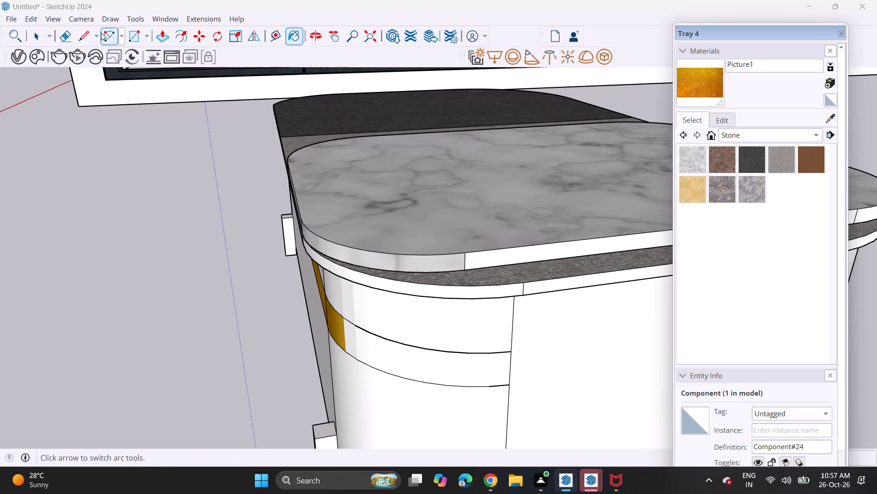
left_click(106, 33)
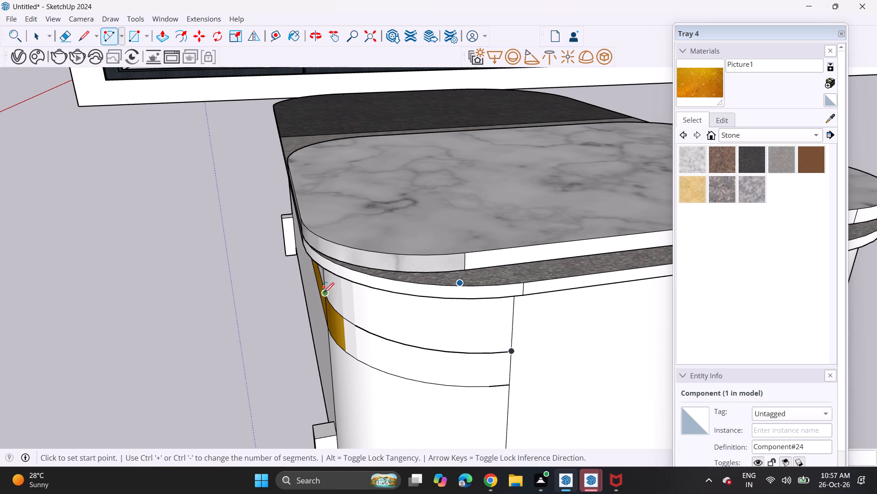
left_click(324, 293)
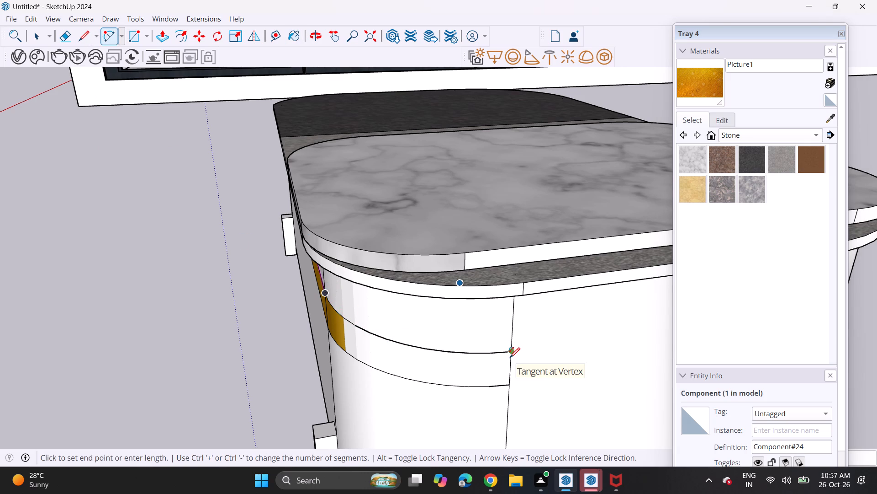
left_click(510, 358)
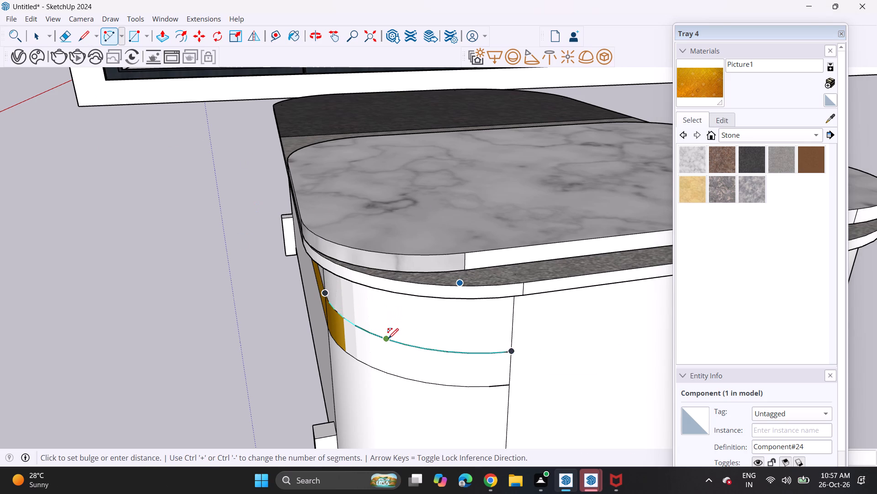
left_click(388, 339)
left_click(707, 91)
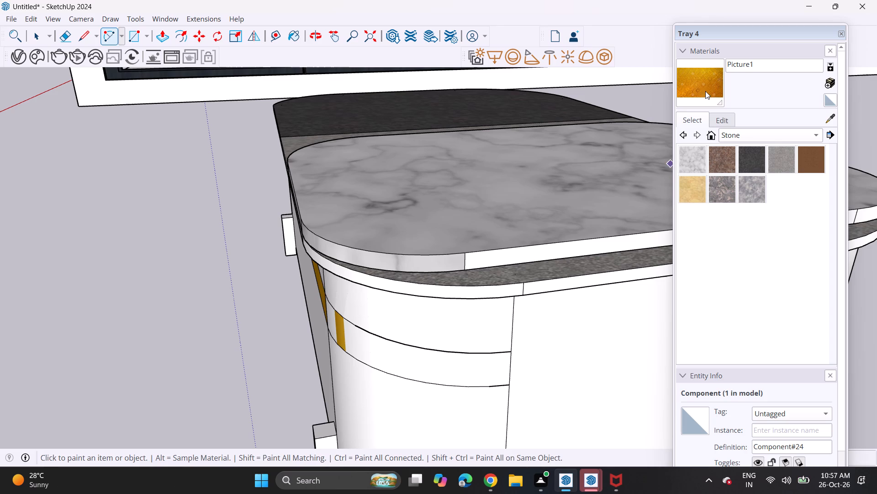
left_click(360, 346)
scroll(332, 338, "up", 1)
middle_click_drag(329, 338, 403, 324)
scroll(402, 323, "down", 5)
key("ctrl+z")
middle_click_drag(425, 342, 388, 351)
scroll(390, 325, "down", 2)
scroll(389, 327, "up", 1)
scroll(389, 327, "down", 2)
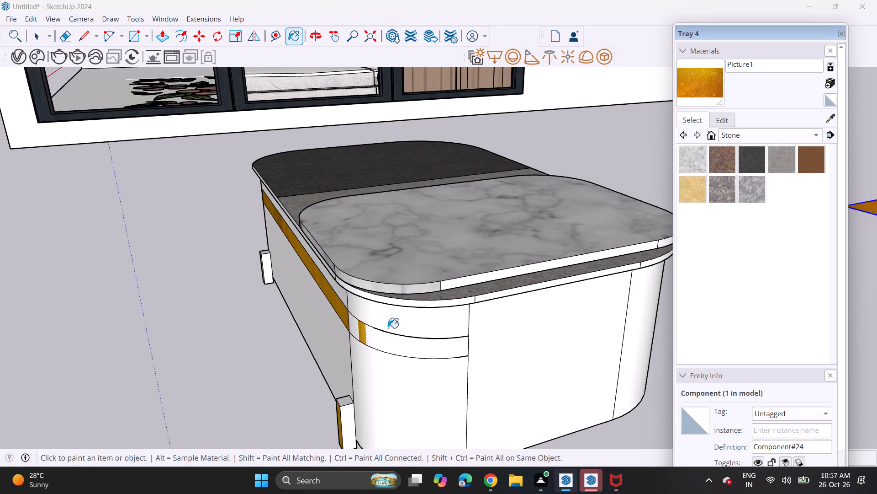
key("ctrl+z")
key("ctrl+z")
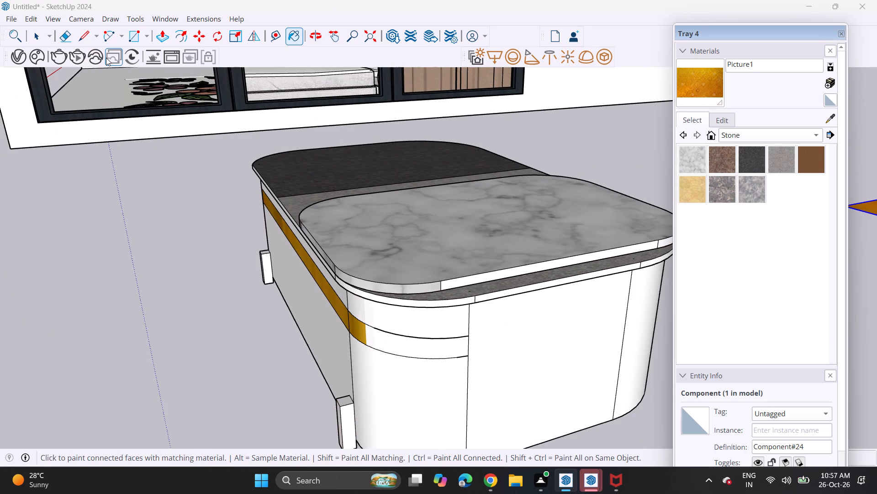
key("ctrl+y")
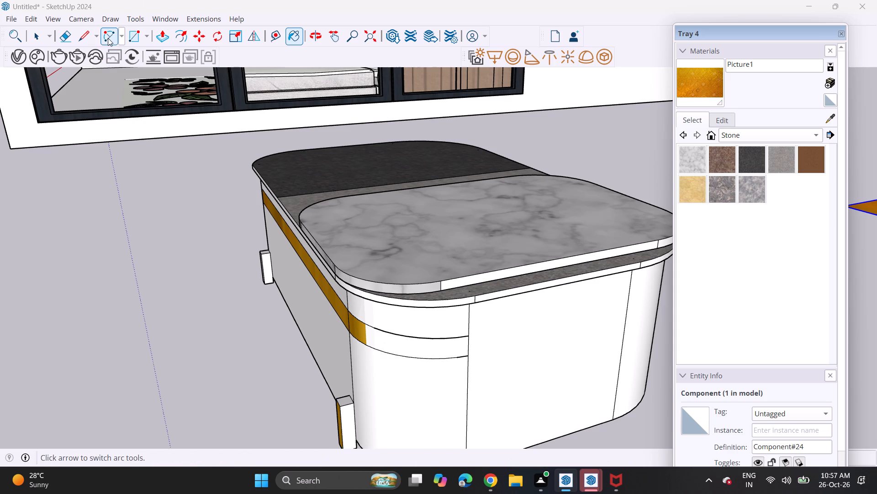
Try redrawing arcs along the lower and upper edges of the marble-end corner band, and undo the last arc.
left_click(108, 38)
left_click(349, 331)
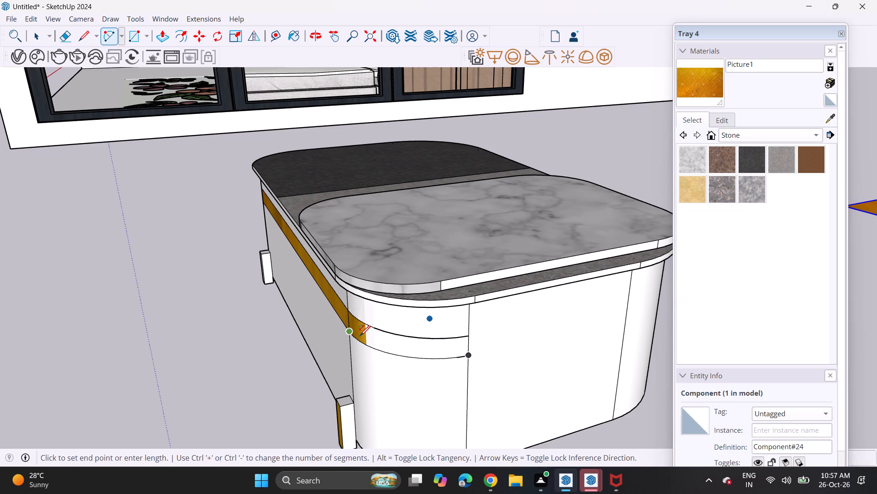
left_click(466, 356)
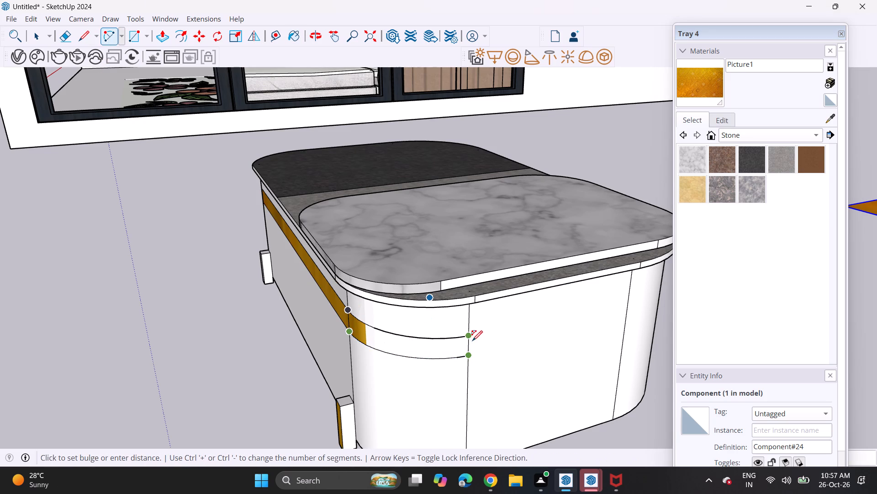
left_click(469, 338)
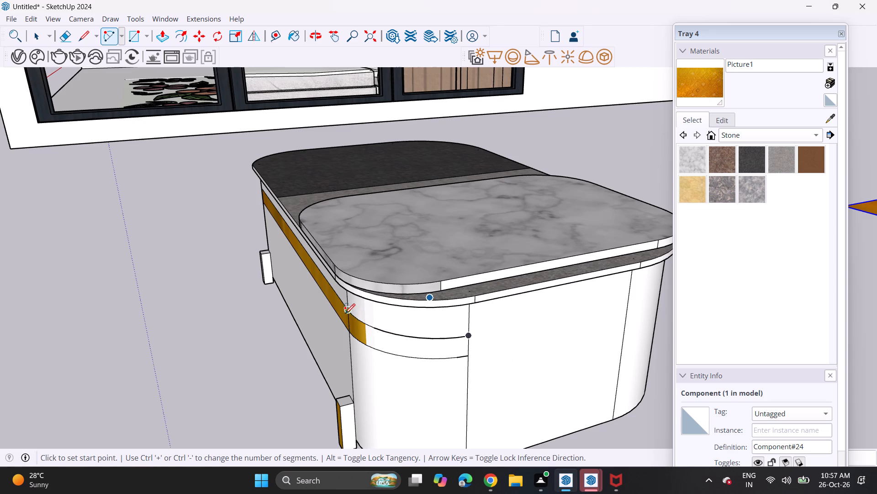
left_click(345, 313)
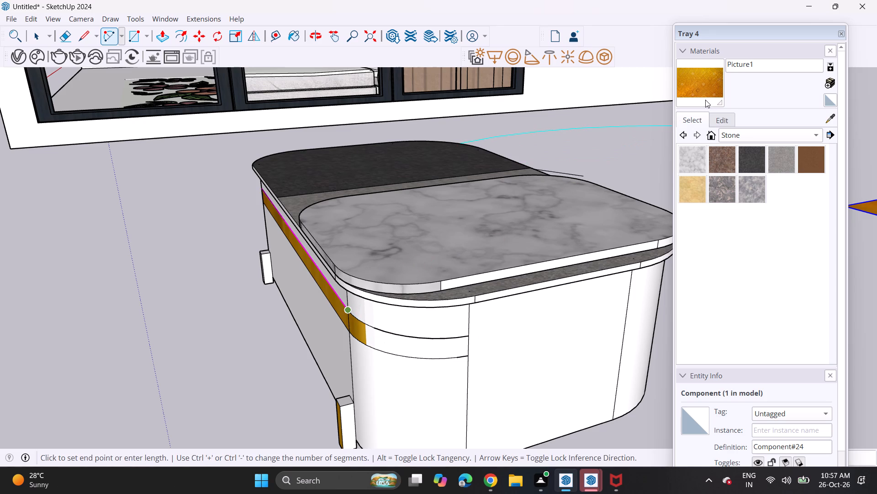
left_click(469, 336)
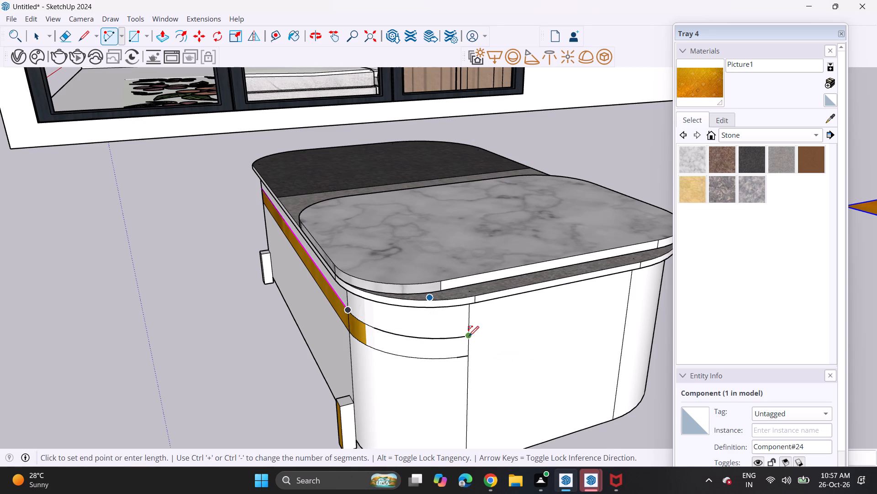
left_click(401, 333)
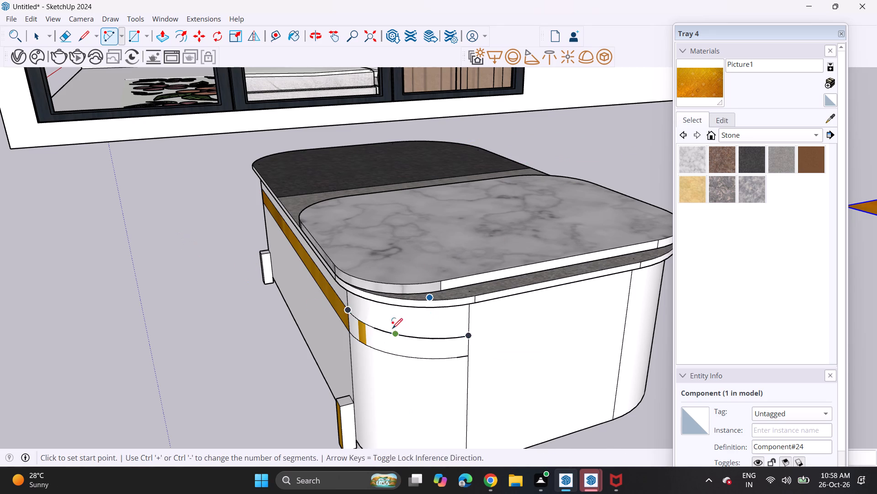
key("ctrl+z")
Examine the gold band along the table's long side and around its rounded corners.
middle_click_drag(365, 331, 545, 293)
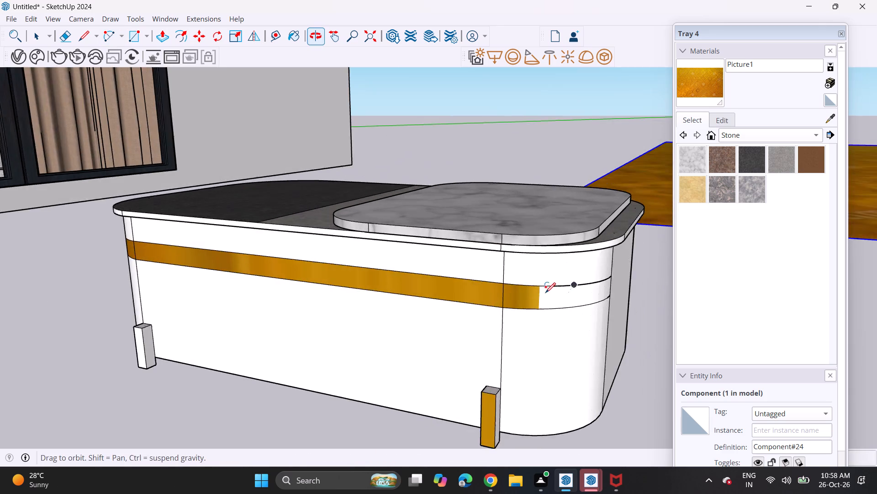
middle_click_drag(545, 293, 542, 294)
scroll(456, 293, "down", 5)
middle_click_drag(382, 337, 582, 311)
middle_click_drag(352, 324, 316, 324)
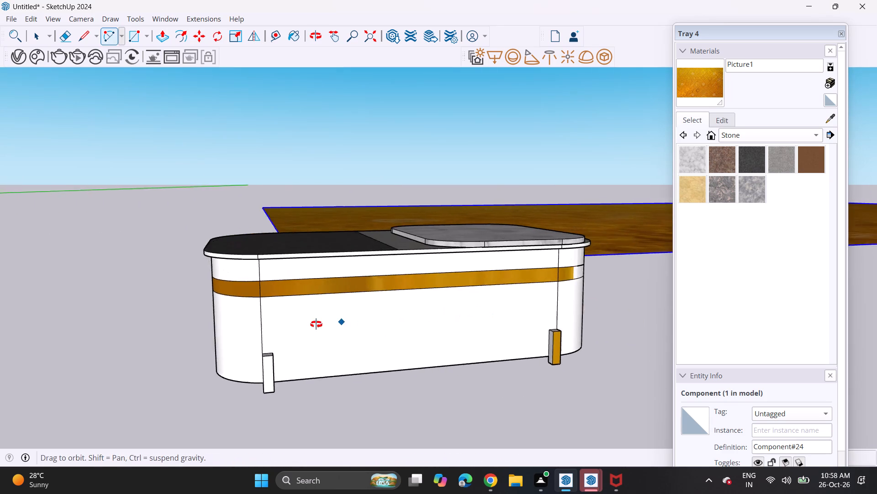
middle_click_drag(316, 324, 242, 329)
middle_click_drag(342, 326, 248, 338, "shift")
scroll(465, 302, "up", 4)
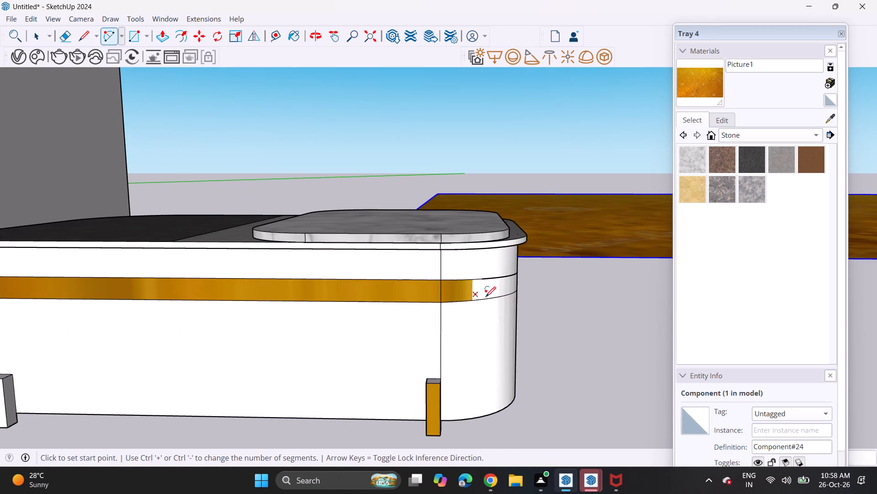
Undo the last action and erase the upper and lower band arcs on the table's marble-end rounded corner.
scroll(485, 295, "up", 1)
middle_click_drag(475, 294, 337, 354)
key("ctrl+z")
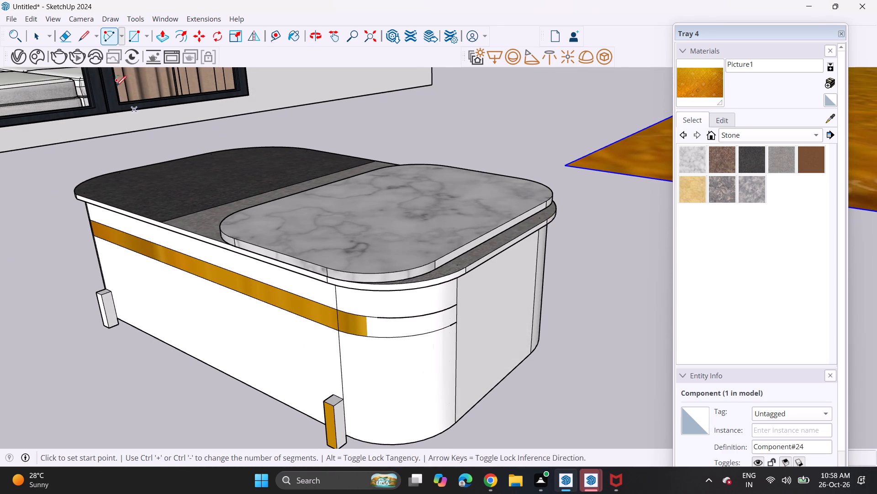
left_click(64, 37)
left_click_drag(422, 319, 421, 349)
left_click_drag(426, 309, 424, 331)
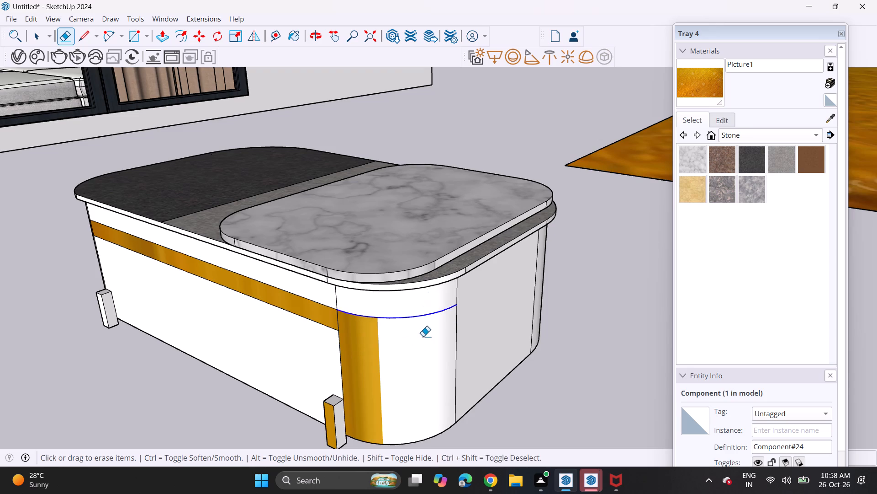
left_click_drag(375, 342, 386, 354)
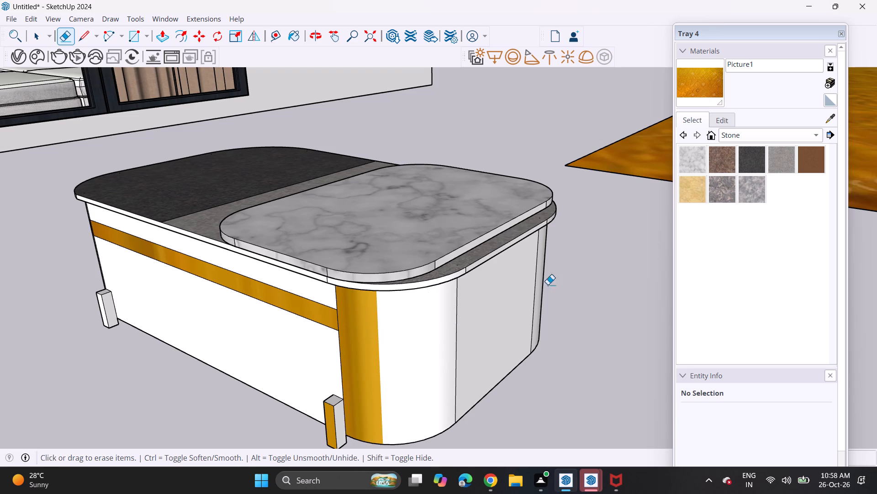
Sample the Default material from the white corner face and repaint the gold part of the marble-end corner with it.
left_click(835, 116)
left_click(470, 323)
left_click(365, 348)
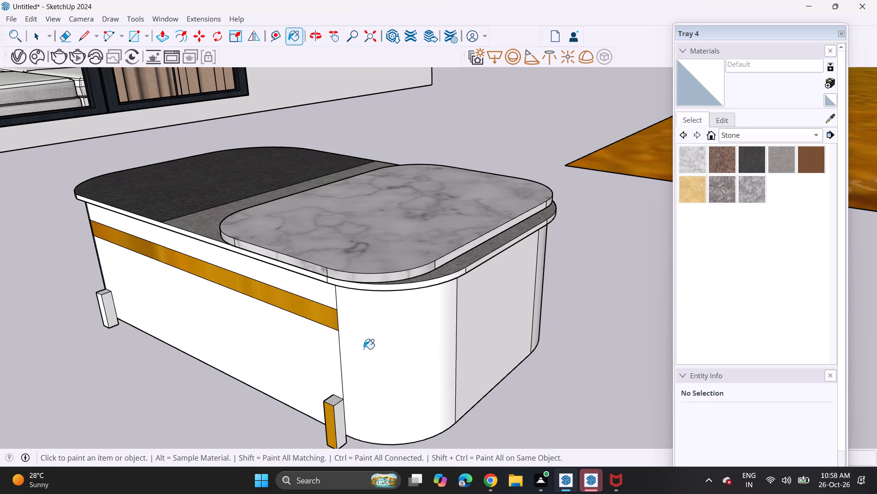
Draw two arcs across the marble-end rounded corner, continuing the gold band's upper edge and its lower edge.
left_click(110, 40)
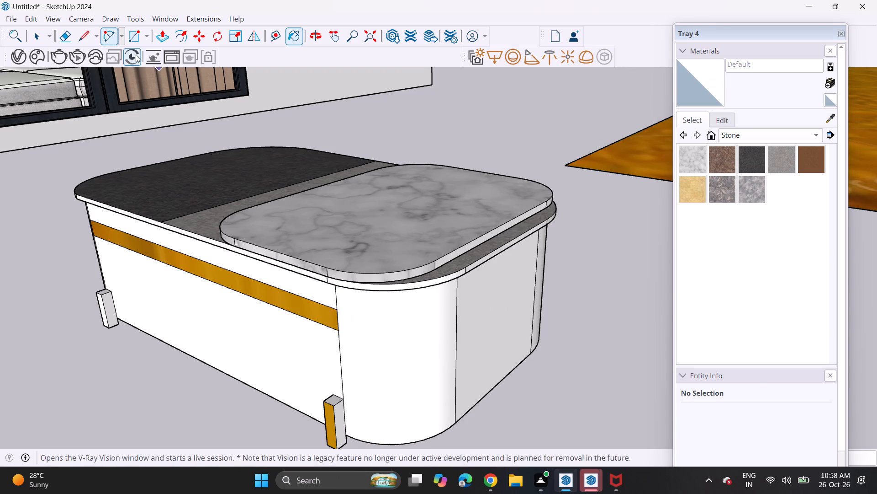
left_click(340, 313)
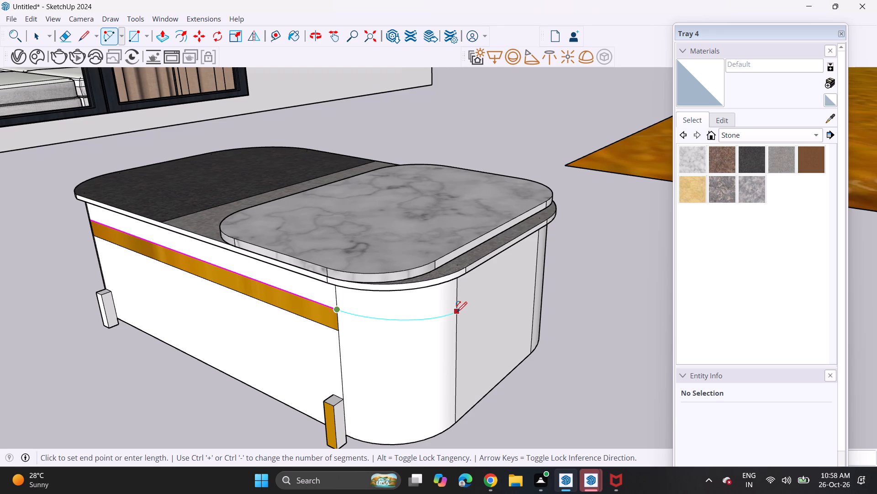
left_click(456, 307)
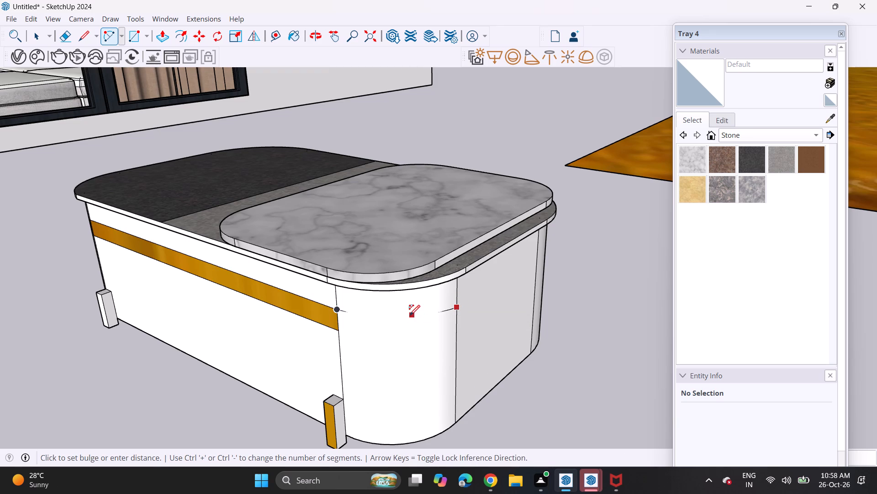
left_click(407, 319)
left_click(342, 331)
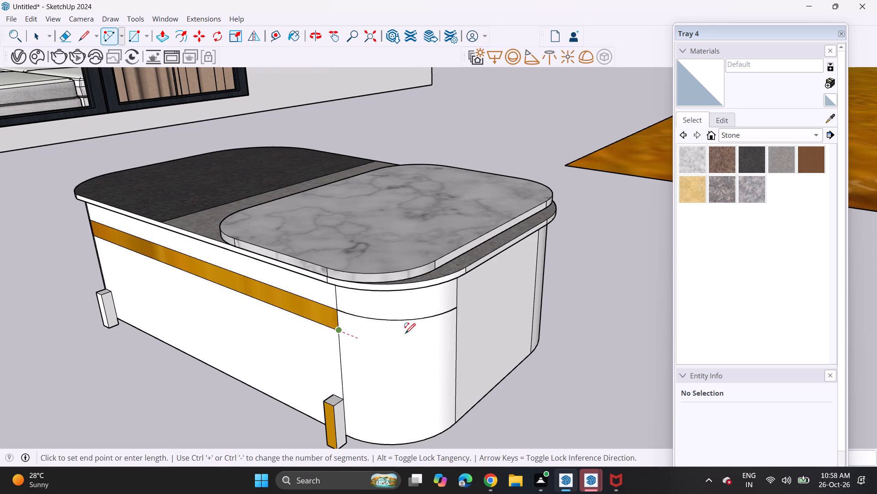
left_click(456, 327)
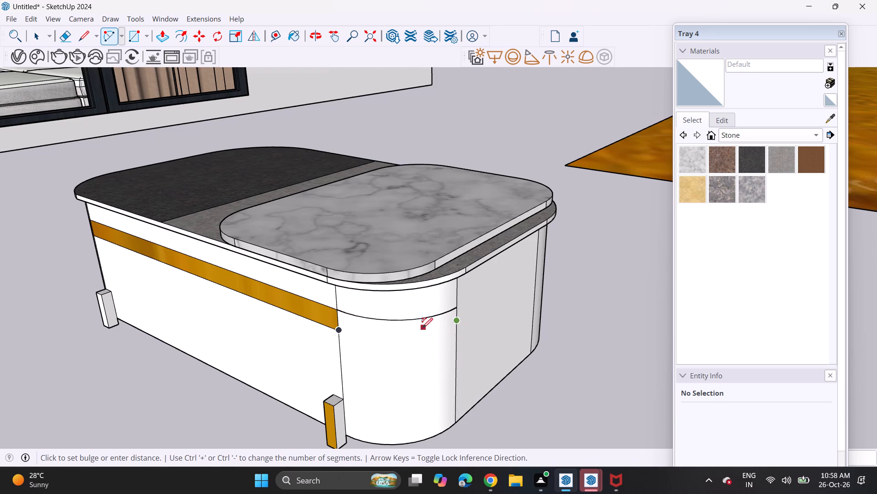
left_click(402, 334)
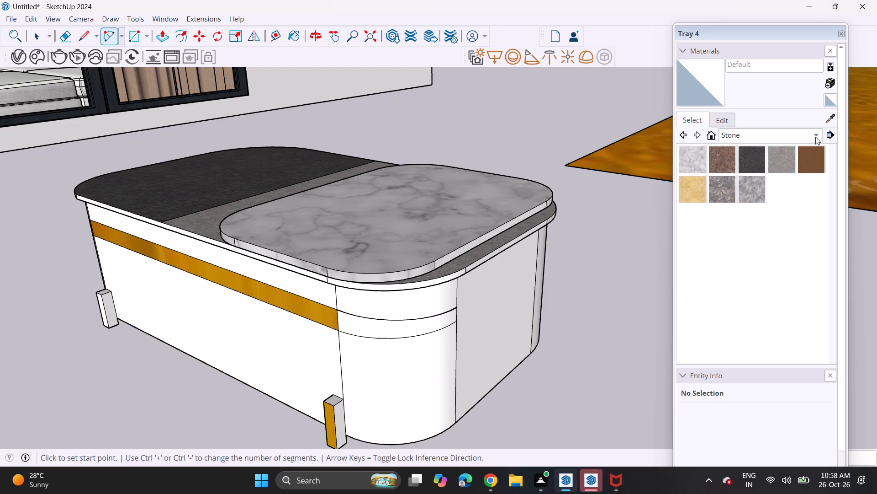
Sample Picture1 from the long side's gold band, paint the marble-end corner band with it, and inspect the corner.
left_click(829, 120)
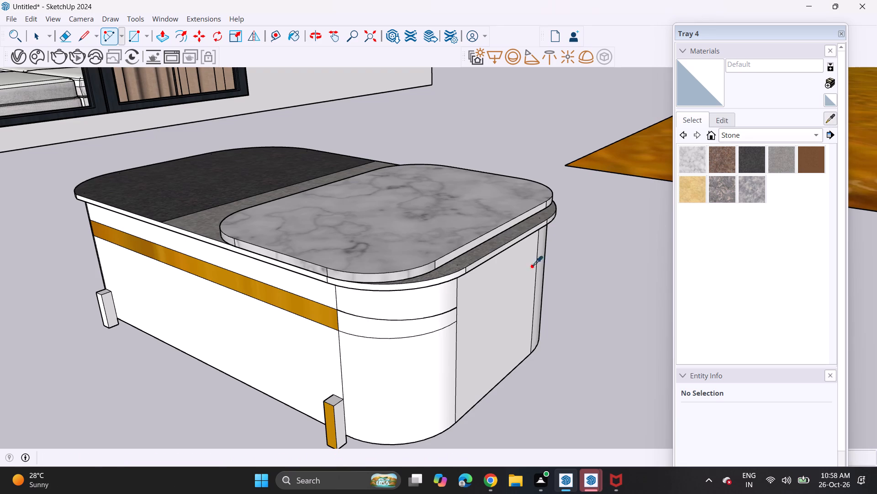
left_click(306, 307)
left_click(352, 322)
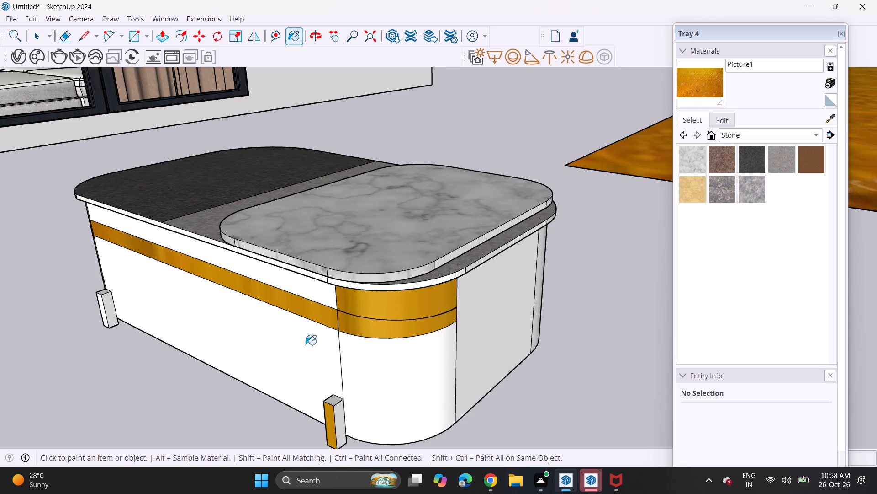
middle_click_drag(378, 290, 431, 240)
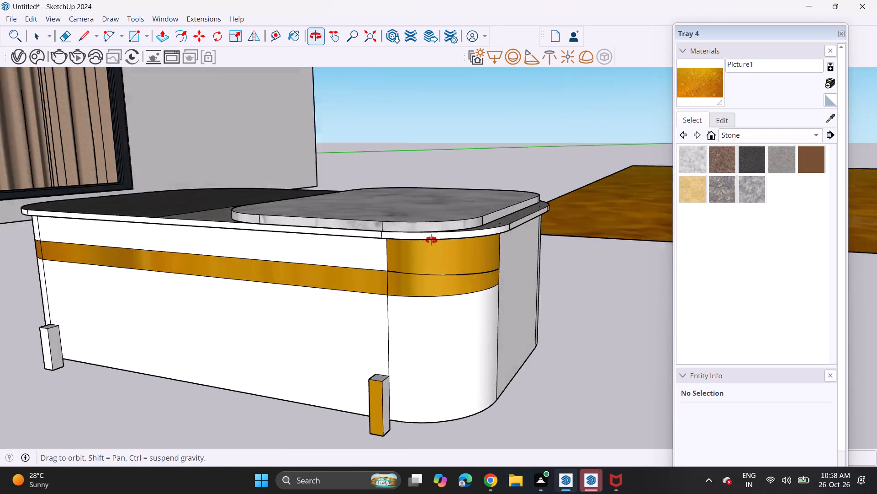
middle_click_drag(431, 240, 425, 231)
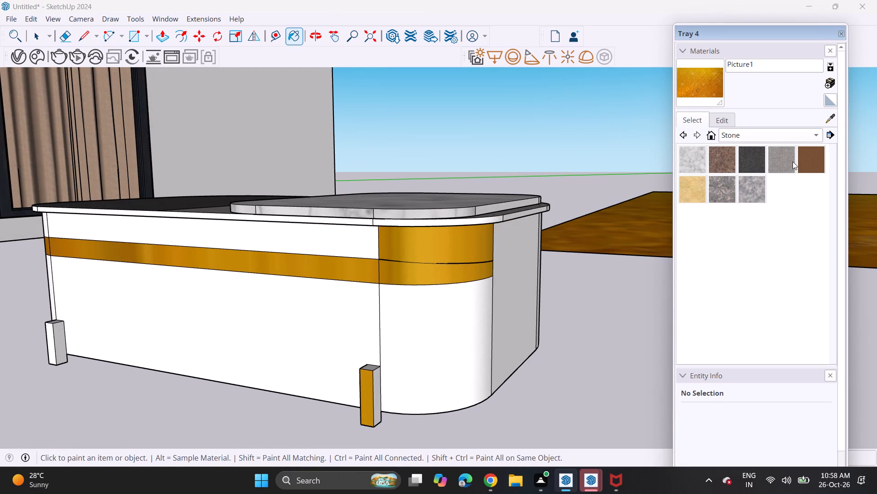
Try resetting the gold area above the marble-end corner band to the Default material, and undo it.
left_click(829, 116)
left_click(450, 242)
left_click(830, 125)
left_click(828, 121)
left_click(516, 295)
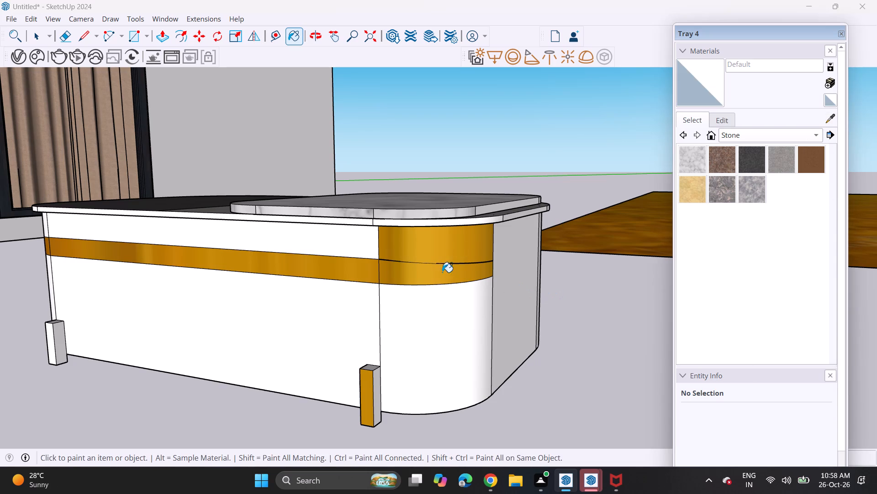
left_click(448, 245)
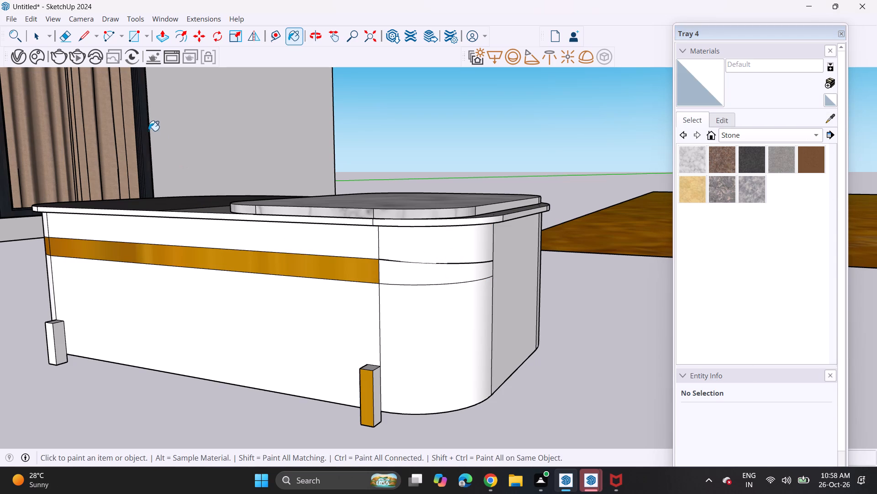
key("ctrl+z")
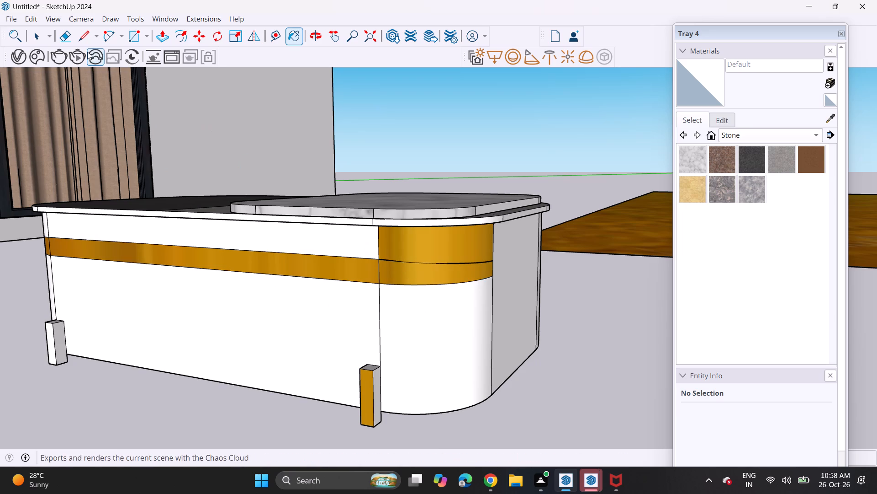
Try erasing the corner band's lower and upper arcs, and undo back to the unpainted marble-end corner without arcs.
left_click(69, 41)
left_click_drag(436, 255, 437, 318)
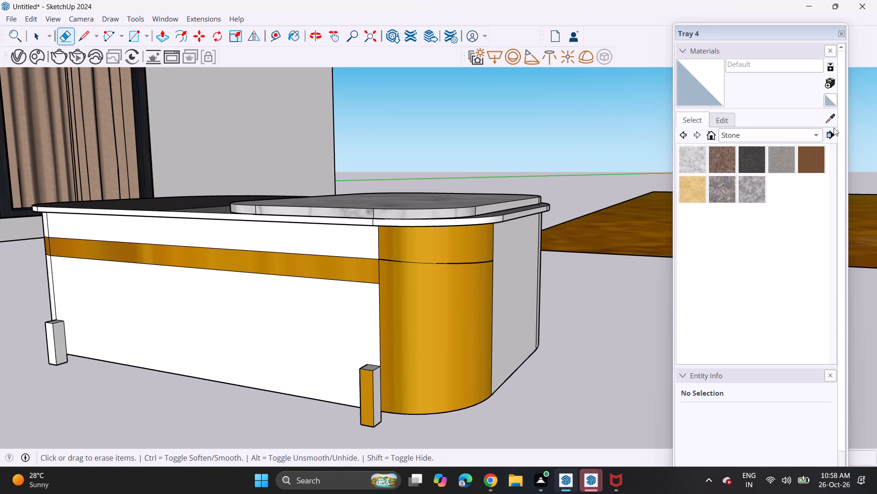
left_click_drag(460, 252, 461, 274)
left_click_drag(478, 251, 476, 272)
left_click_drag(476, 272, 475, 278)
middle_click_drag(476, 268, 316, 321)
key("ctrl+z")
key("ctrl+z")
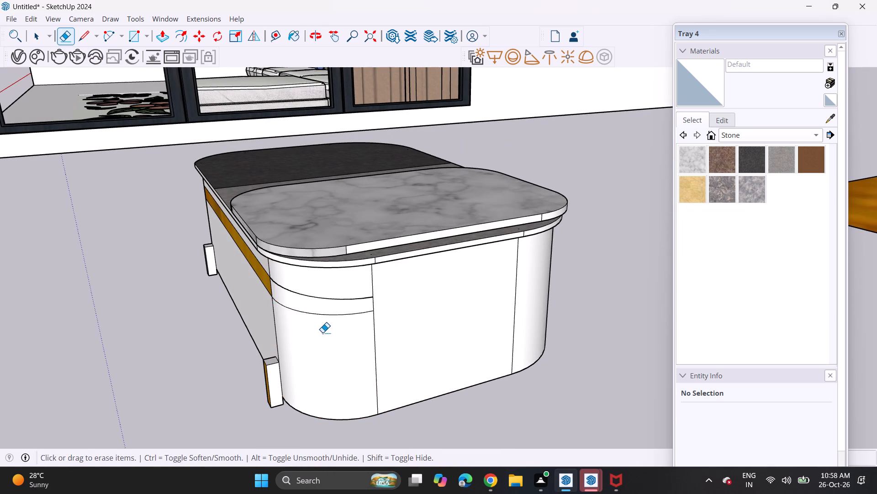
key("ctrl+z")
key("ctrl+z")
Redraw two arcs across the marble-end rounded corner, continuing the gold band's lower edge first and its upper edge second.
middle_click_drag(289, 336, 340, 337)
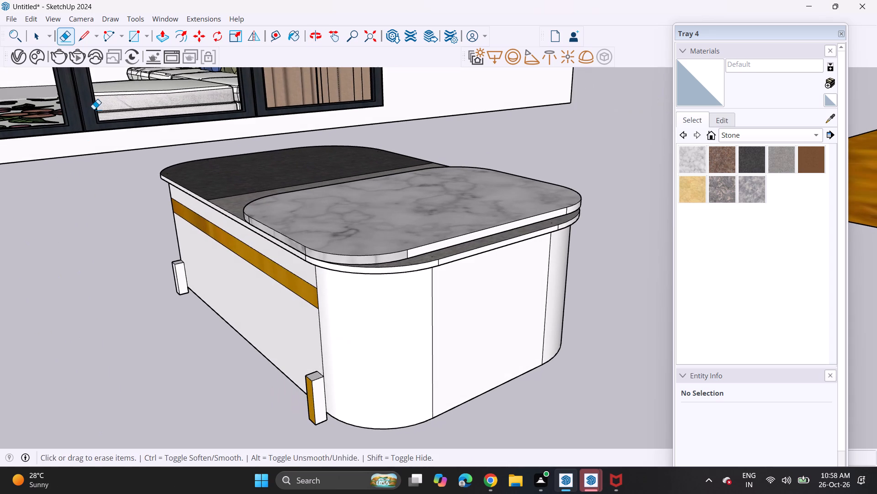
left_click(99, 38)
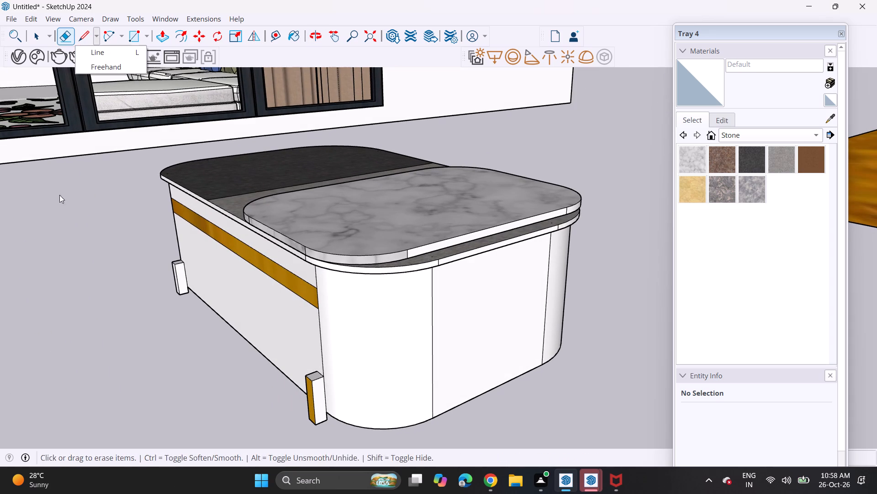
left_click(106, 35)
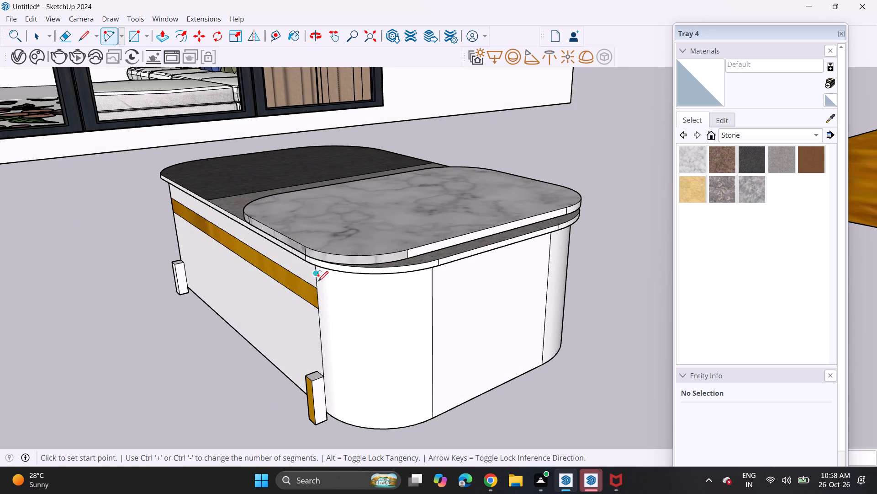
left_click(318, 310)
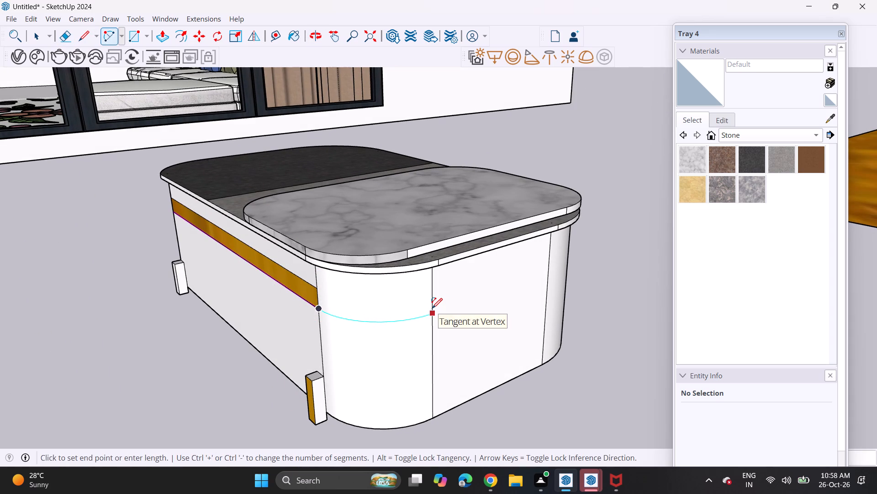
left_click(432, 308)
left_click(363, 318)
left_click(317, 294)
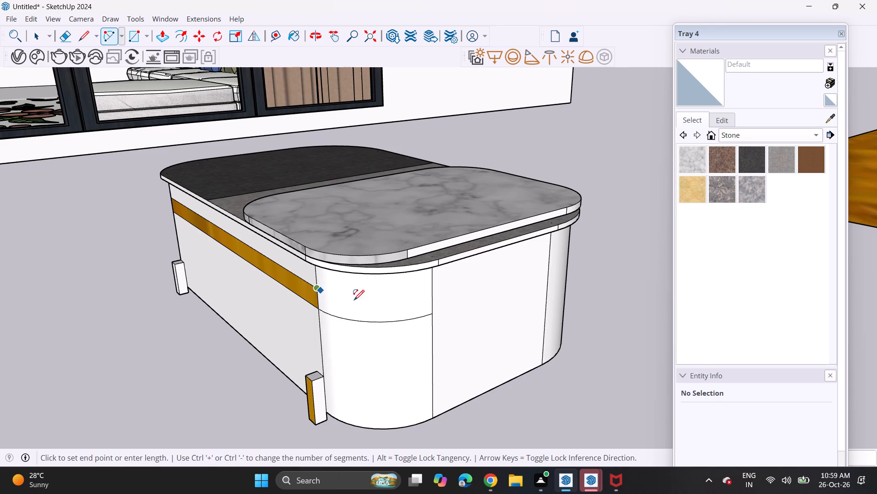
left_click(433, 293)
left_click(376, 296)
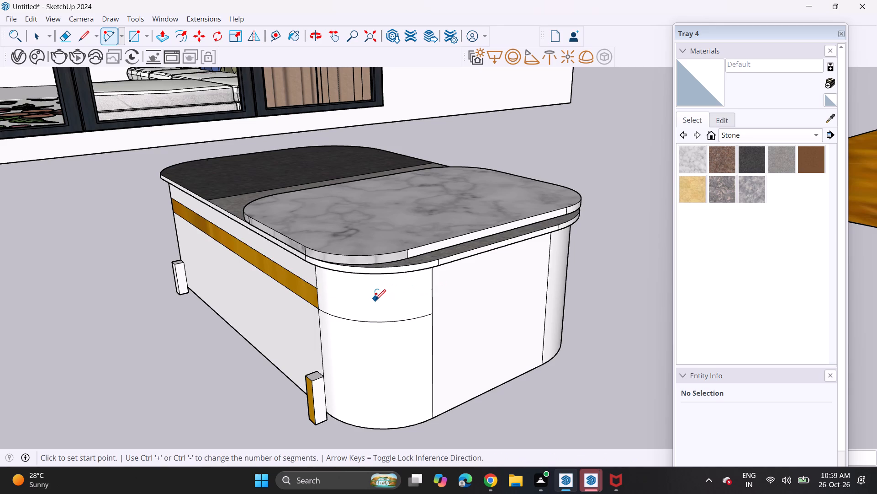
key("ctrl+z")
left_click(317, 291)
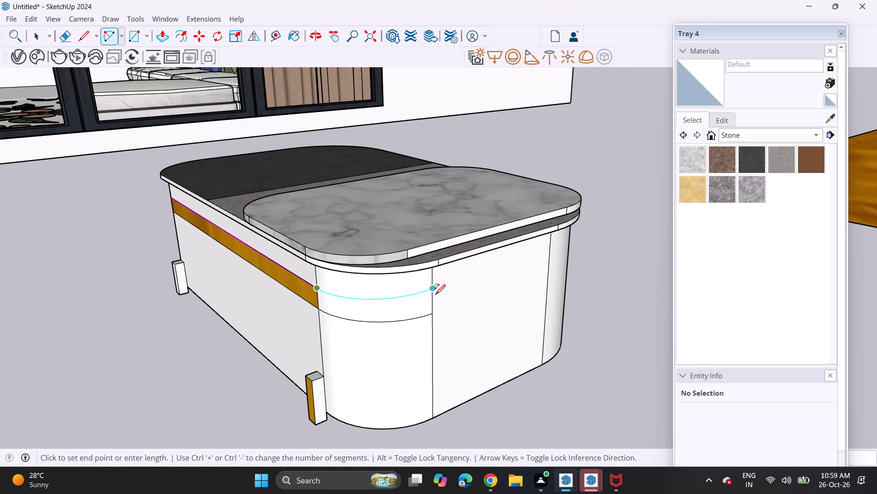
left_click(435, 295)
left_click(389, 298)
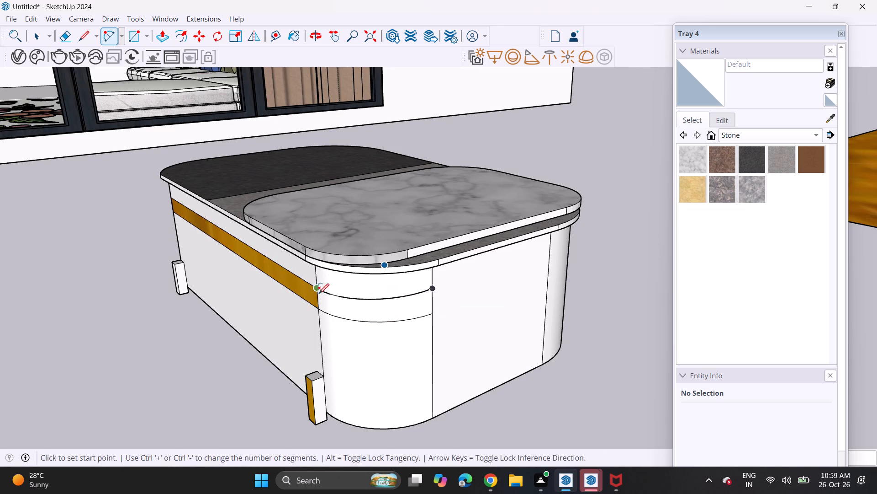
Sample Picture1 from the large gold sheet behind the table, paint the marble-end corner band, and inspect the corner.
middle_click_drag(320, 294, 475, 312)
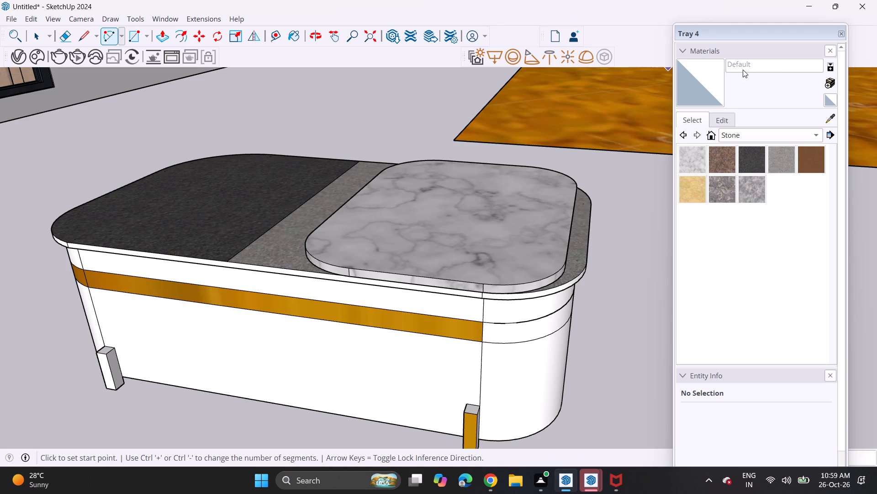
left_click(829, 119)
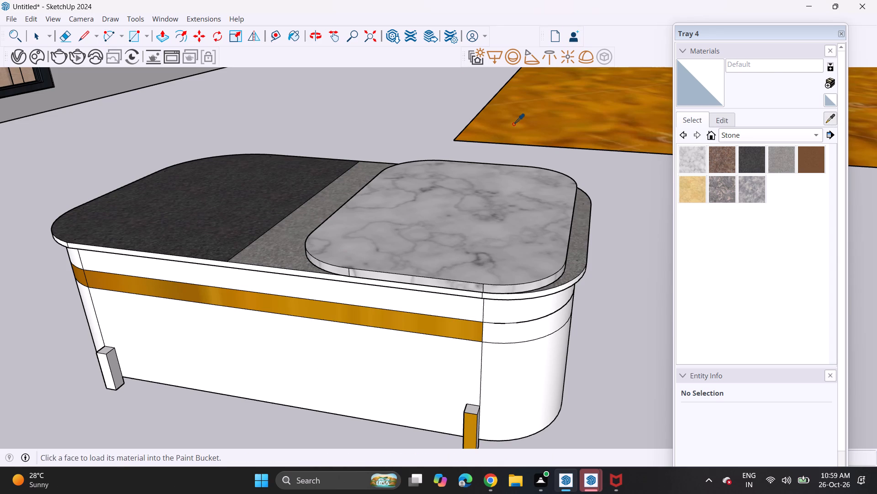
left_click(513, 124)
left_click(526, 330)
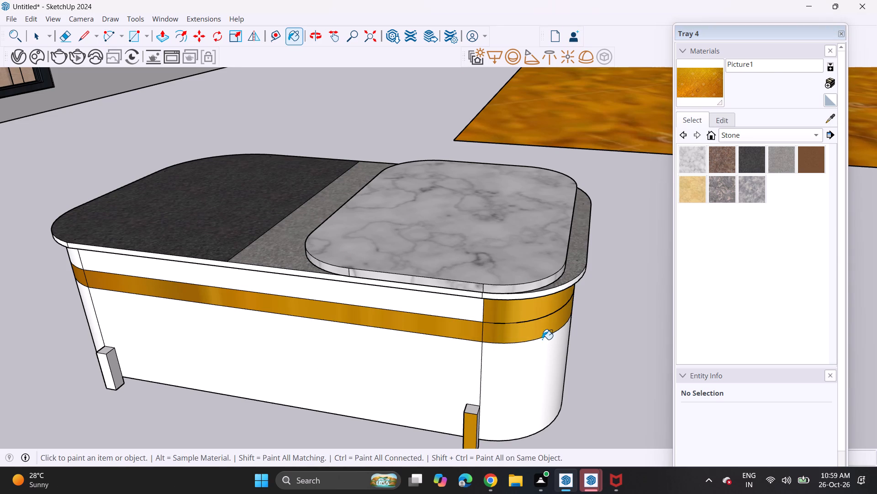
middle_click_drag(542, 339, 508, 265)
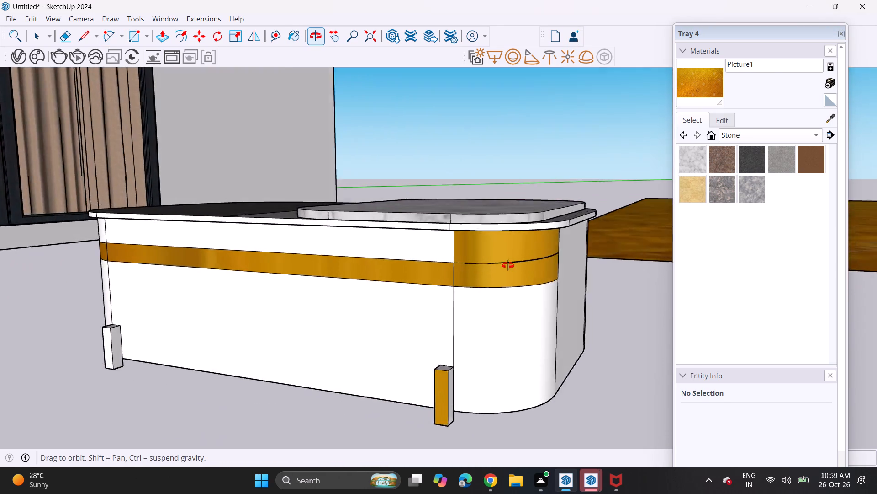
middle_click_drag(508, 265, 579, 303)
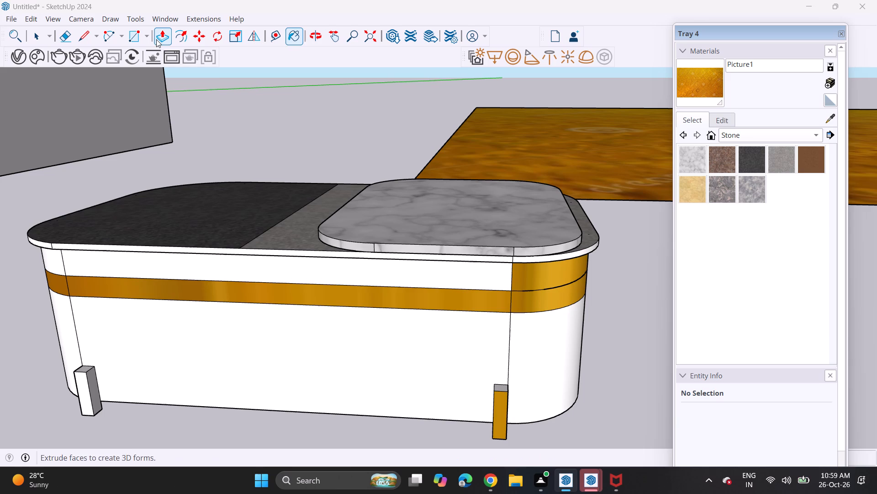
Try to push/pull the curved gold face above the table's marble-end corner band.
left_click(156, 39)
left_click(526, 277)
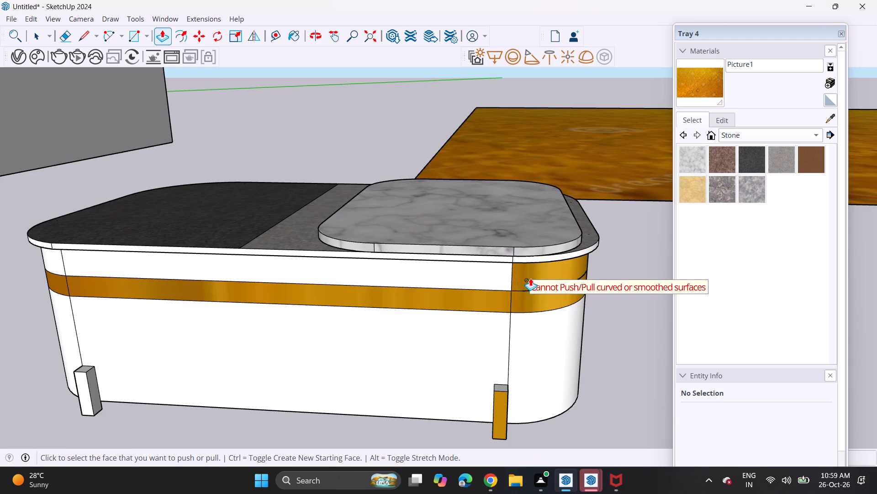
Undo the marble-end corner's gold paint and arcs, and restore only the arc continuing the gold band's lower edge.
key("ctrl+z")
scroll(498, 279, "down", 3)
middle_click_drag(328, 332, 331, 332)
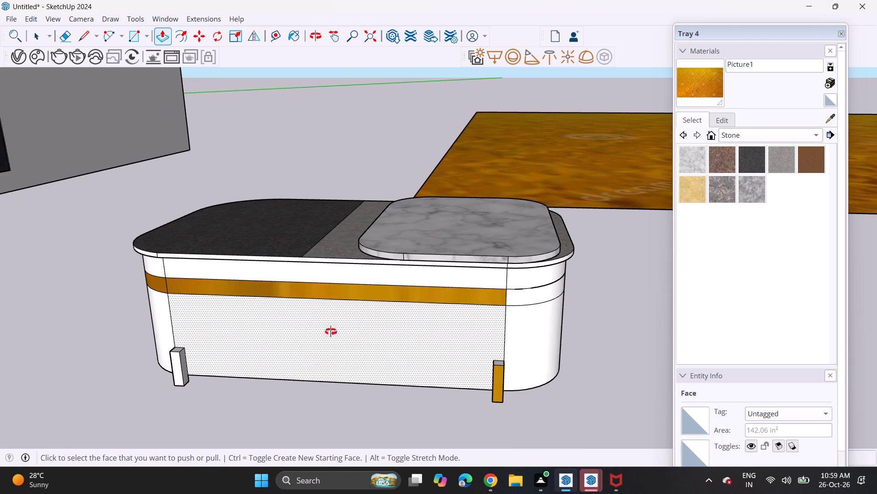
middle_click_drag(331, 332, 391, 310)
scroll(400, 303, "down", 1)
scroll(398, 305, "up", 2)
scroll(395, 307, "down", 2)
middle_click_drag(384, 309, 127, 340)
key("ctrl+z")
key("ctrl+z")
scroll(355, 292, "up", 5)
scroll(342, 279, "down", 1)
scroll(342, 279, "up", 2)
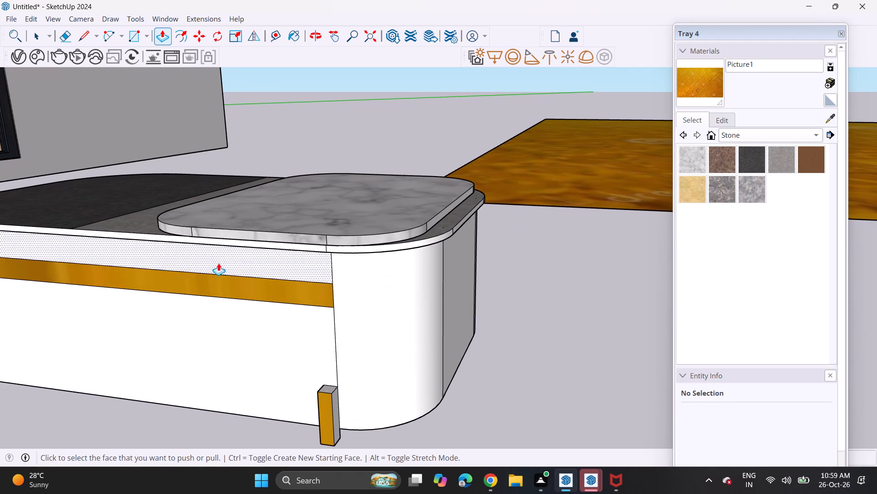
key("ctrl+y")
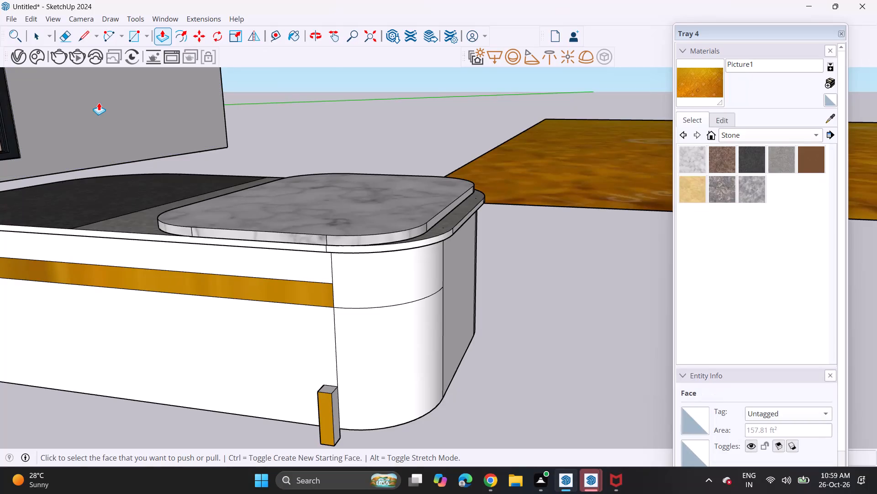
Copy the lower arc on the marble-end corner up to the top edge of the front gold band.
key("space")
left_click(351, 311)
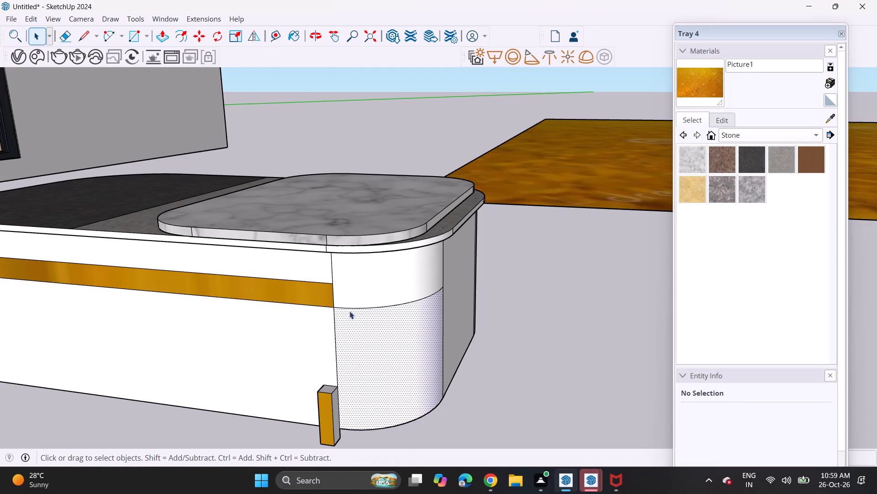
scroll(348, 319, "up", 5)
left_click(356, 298)
left_click(356, 301)
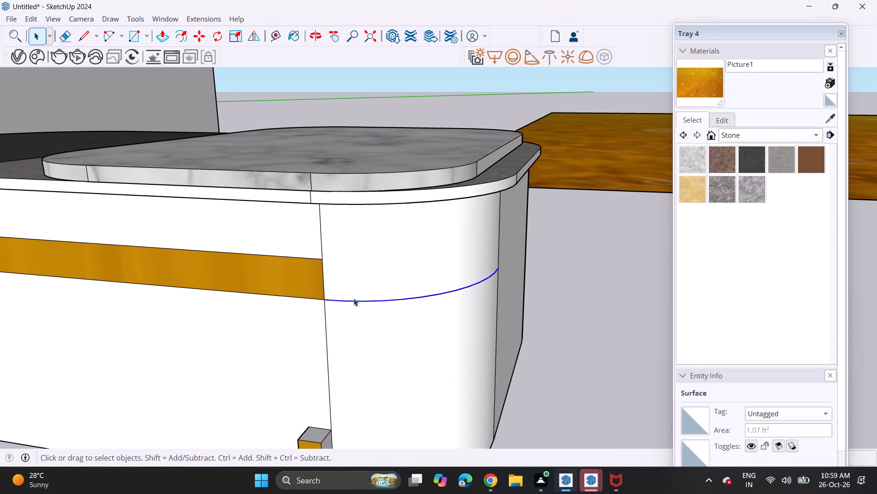
key("m")
left_click(320, 299)
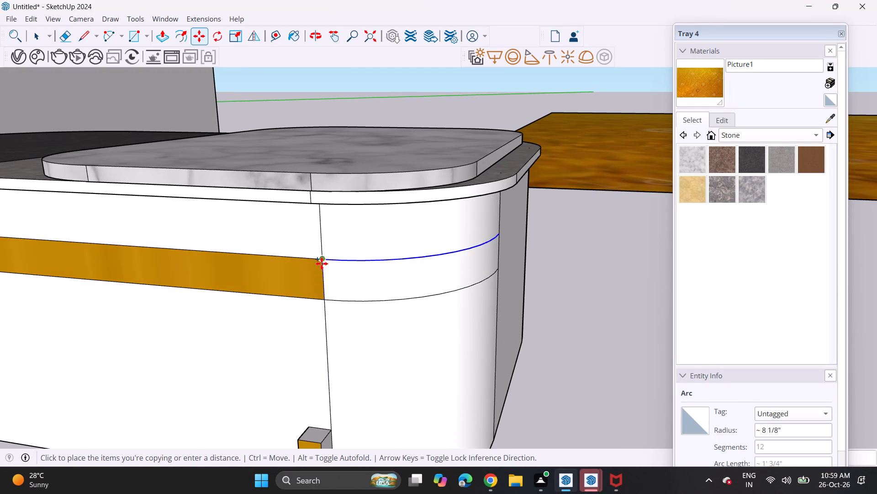
left_click(322, 263)
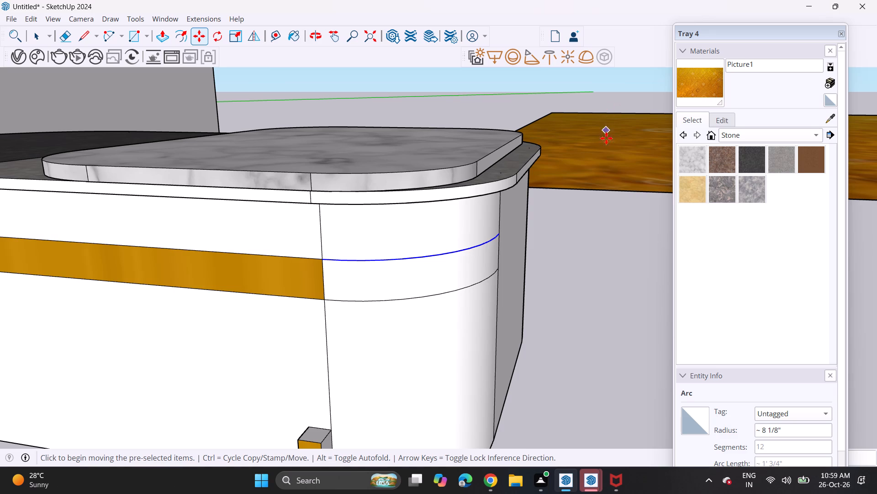
Sample Picture1 from the front gold band and paint the strip between the two arcs on the marble-end corner.
left_click(831, 118)
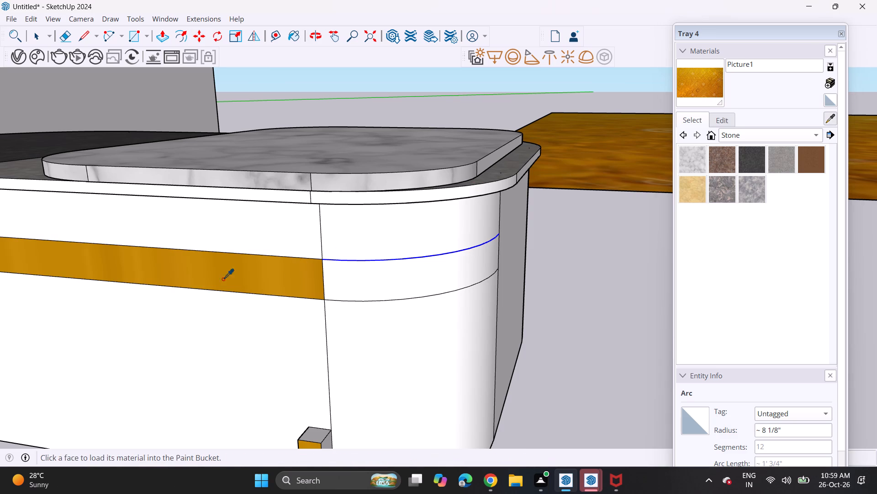
left_click(261, 273)
left_click(353, 276)
scroll(221, 309, "down", 2)
scroll(221, 312, "up", 1)
scroll(221, 314, "down", 8)
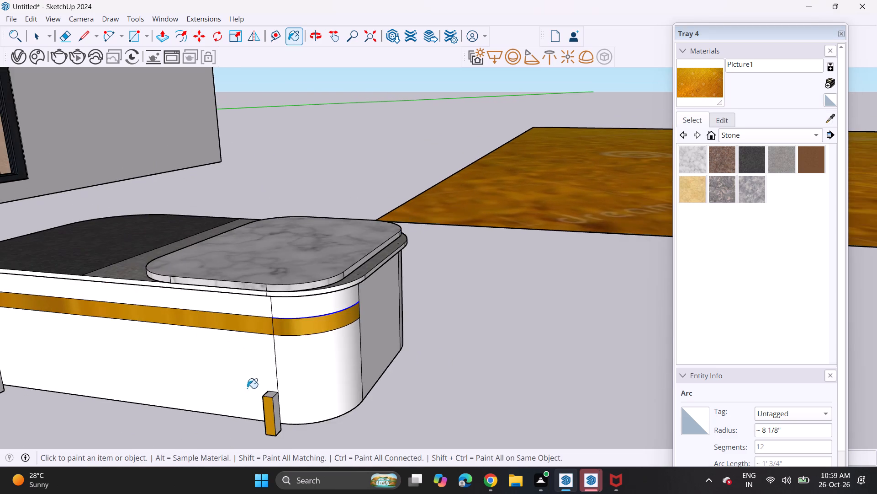
Paint the remaining side and top faces of the front leg at the marble end with Picture1.
middle_click_drag(247, 388, 343, 351)
scroll(351, 369, "up", 2)
middle_click_drag(348, 370, 298, 398)
scroll(333, 401, "up", 2)
scroll(332, 396, "down", 1)
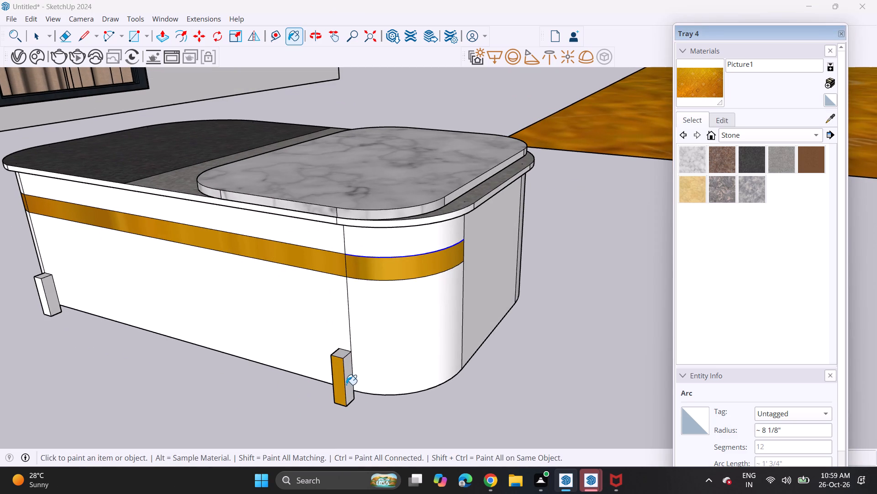
left_click(346, 385)
left_click(338, 356)
middle_click_drag(291, 366, 486, 323)
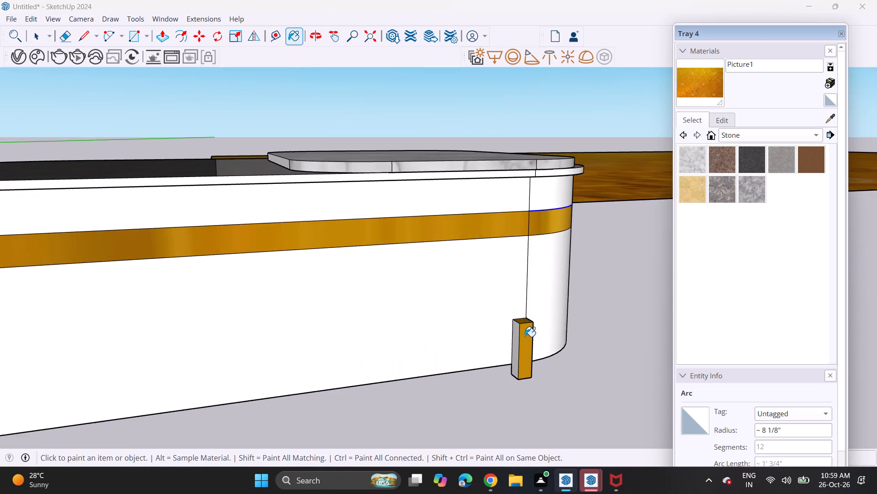
scroll(525, 337, "up", 1)
scroll(525, 337, "down", 1)
scroll(525, 337, "up", 4)
left_click(513, 338)
scroll(444, 357, "down", 1)
scroll(435, 362, "up", 1)
scroll(432, 363, "down", 5)
scroll(167, 400, "up", 1)
scroll(166, 401, "down", 8)
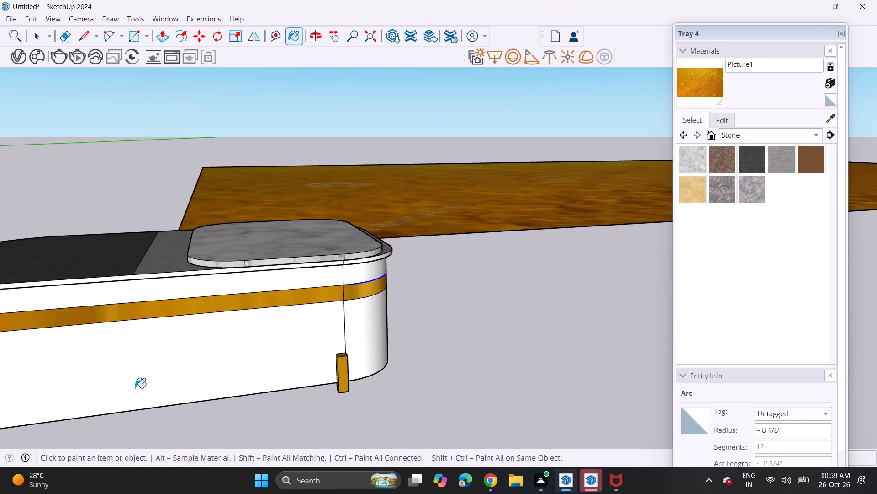
Paint the front, sides and top of the front leg at the dark end with Picture1.
middle_click_drag(107, 388, 331, 318, "shift")
scroll(350, 322, "down", 1, "shift")
scroll(174, 338, "up", 1)
middle_click_drag(236, 342, 100, 363)
scroll(185, 330, "up", 6)
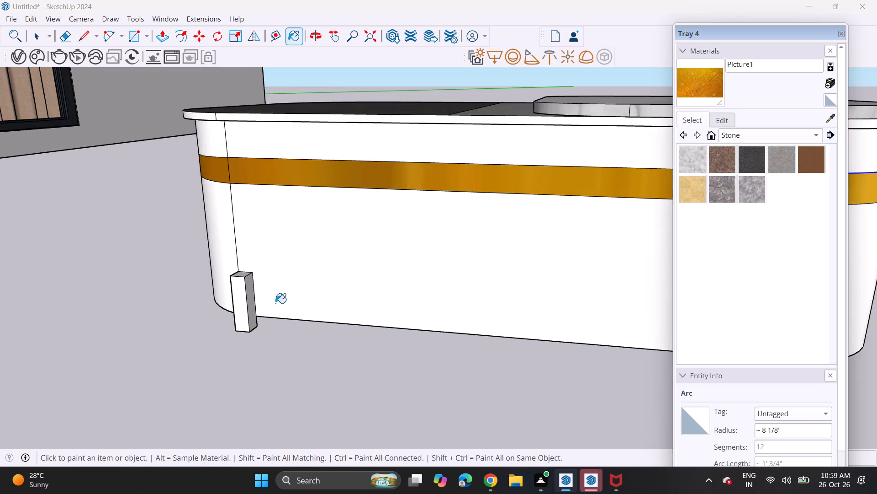
scroll(275, 303, "up", 3)
left_click(244, 298)
left_click(227, 319)
middle_click_drag(206, 316, 423, 310)
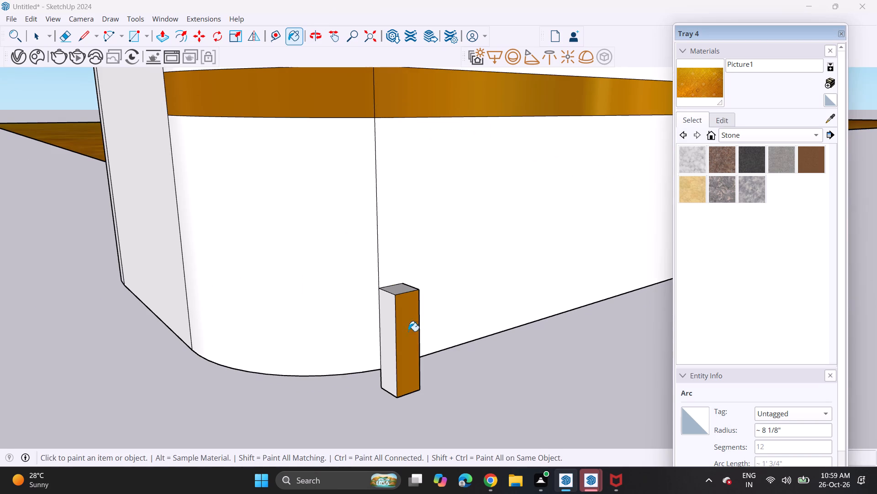
left_click(387, 340)
left_click(396, 290)
scroll(380, 311, "down", 11)
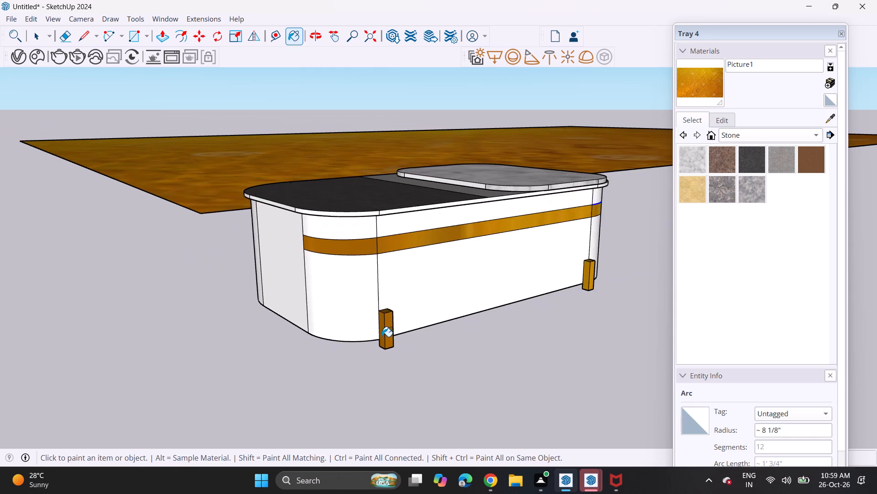
Examine the table's gold band and painted legs from several sides and from farther away.
middle_click_drag(407, 339, 313, 341, "shift")
scroll(390, 339, "down", 1, "shift")
middle_click_drag(316, 350, 194, 317)
scroll(199, 320, "up", 1)
scroll(180, 296, "down", 4)
middle_click_drag(330, 309, 329, 360)
scroll(329, 333, "down", 1, "shift")
middle_click_drag(338, 342, 333, 387)
scroll(330, 384, "down", 2)
scroll(337, 350, "up", 1)
scroll(335, 350, "down", 7)
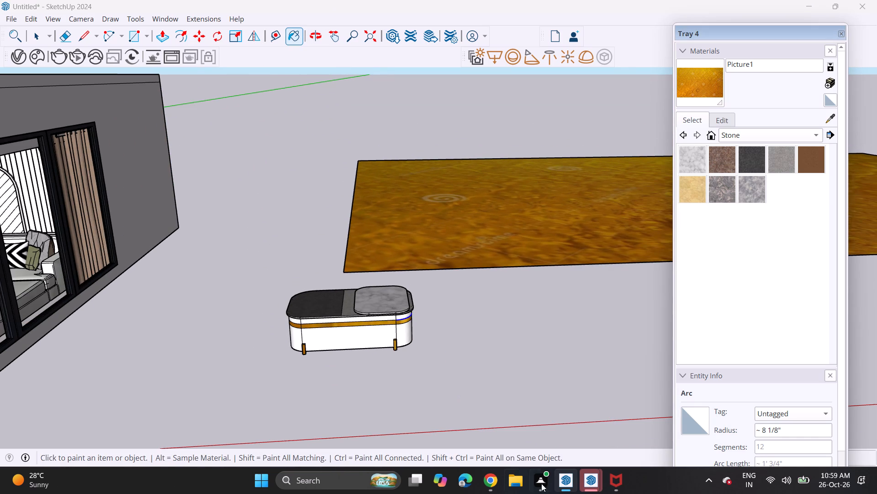
Switch to Chrome and search 3D Warehouse for FLOWER WAZ.
left_click(490, 481)
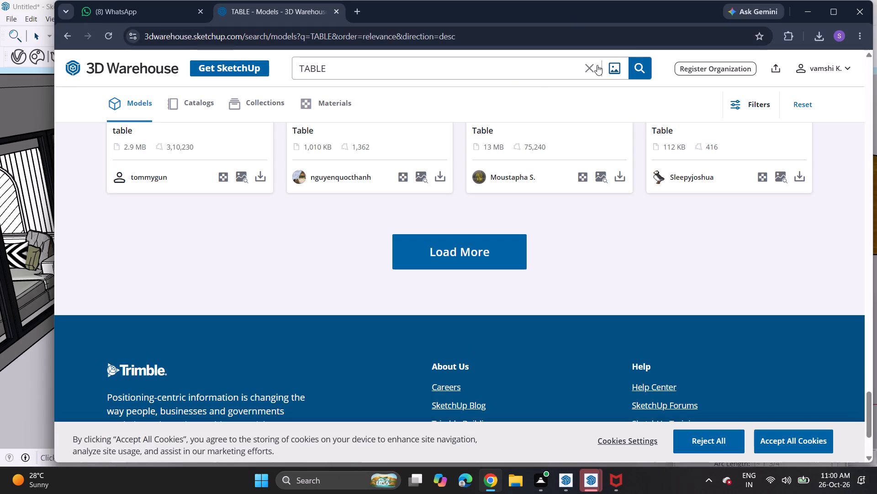
left_click(592, 67)
type("FLOWER")
key("space")
type("WA")
key("z")
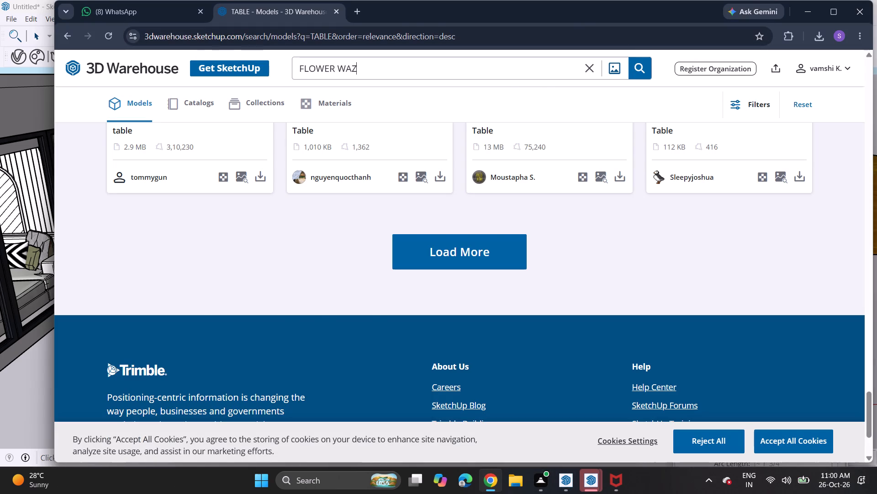
key("Return")
scroll(443, 209, "up", 18)
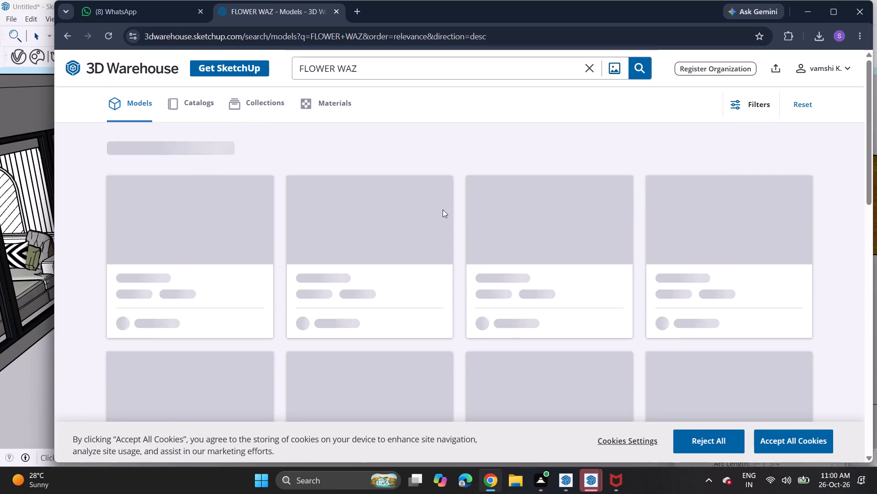
scroll(443, 209, "up", 6)
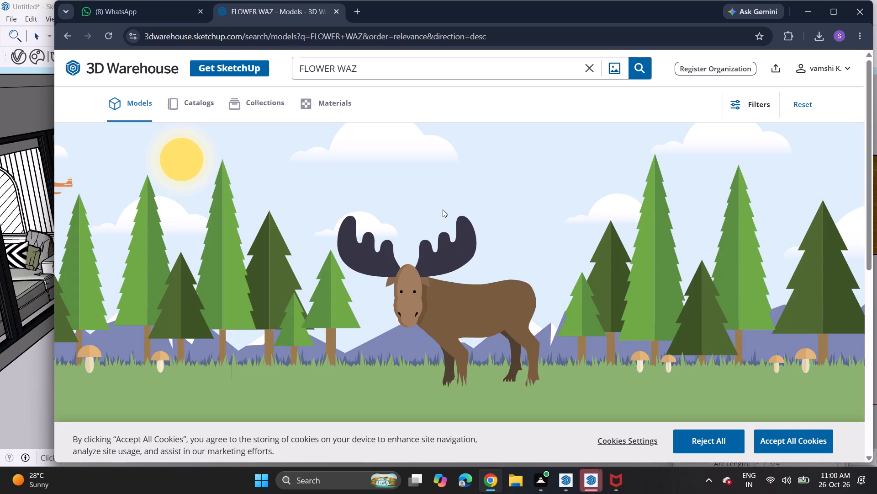
Search 3D Warehouse for FLOWER GLASS instead.
left_click(404, 69)
key("BackSpace")
key("BackSpace")
key("BackSpace")
type("GLASS")
key("Return")
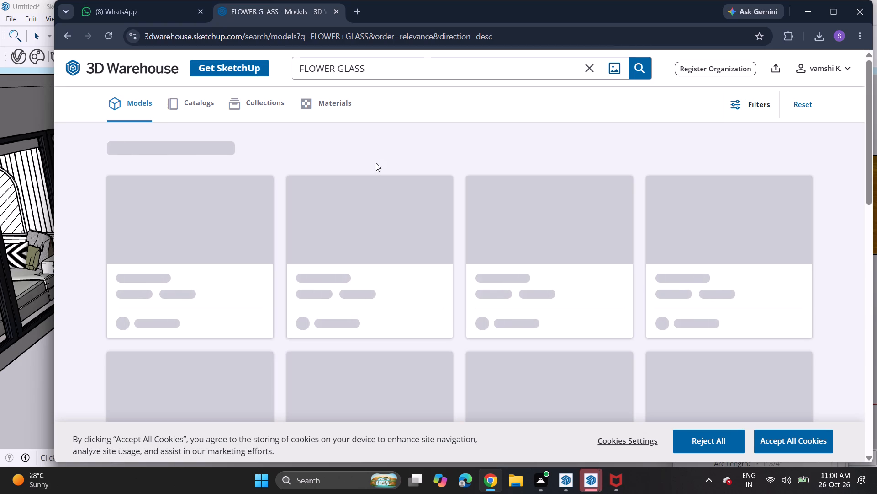
scroll(370, 178, "up", 4)
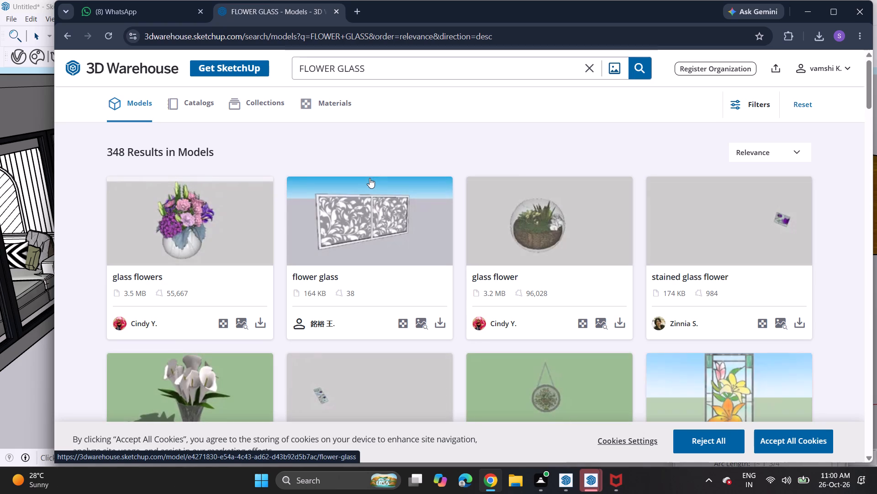
Download the Flower Vase Glass model of white flowers as a SketchUp file.
scroll(311, 258, "down", 2)
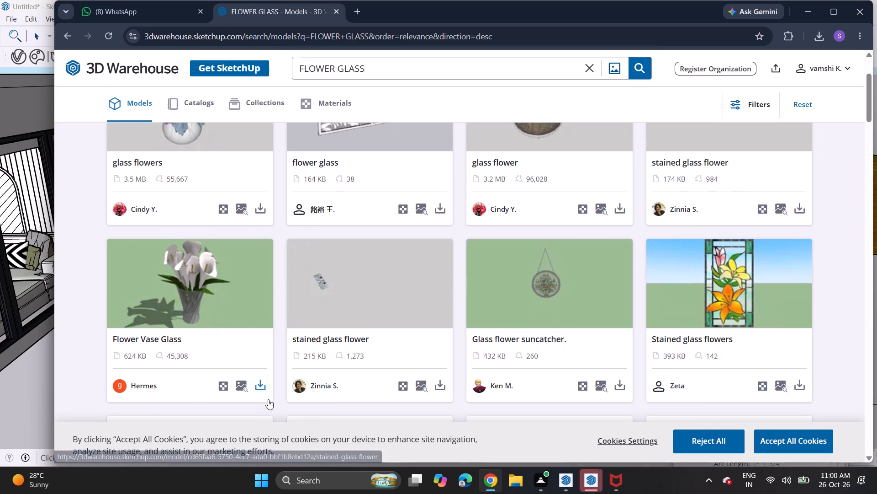
left_click(261, 384)
left_click(306, 296)
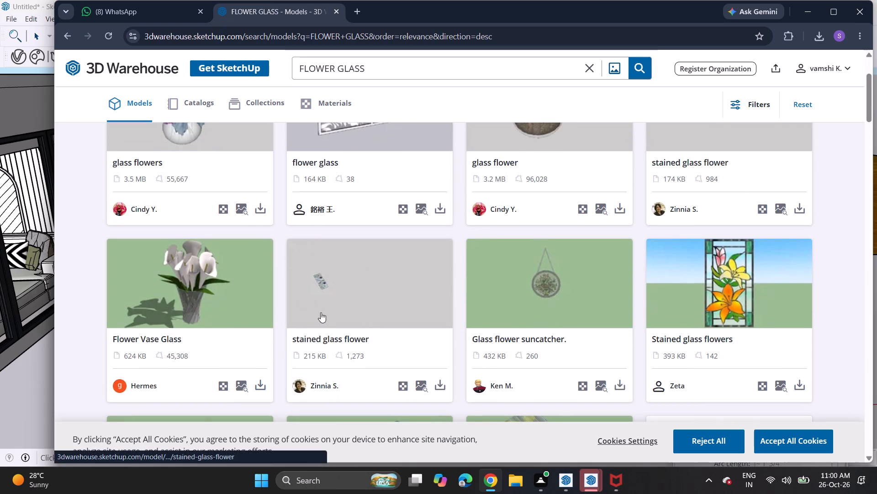
Download the glass flowers model with the pink and purple bouquet as a SketchUp file.
scroll(325, 317, "down", 7)
scroll(326, 318, "up", 1)
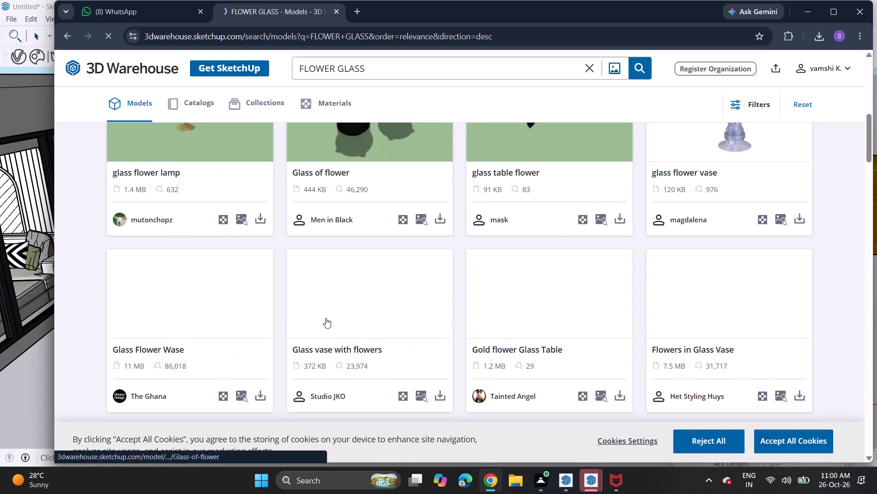
scroll(326, 318, "up", 8)
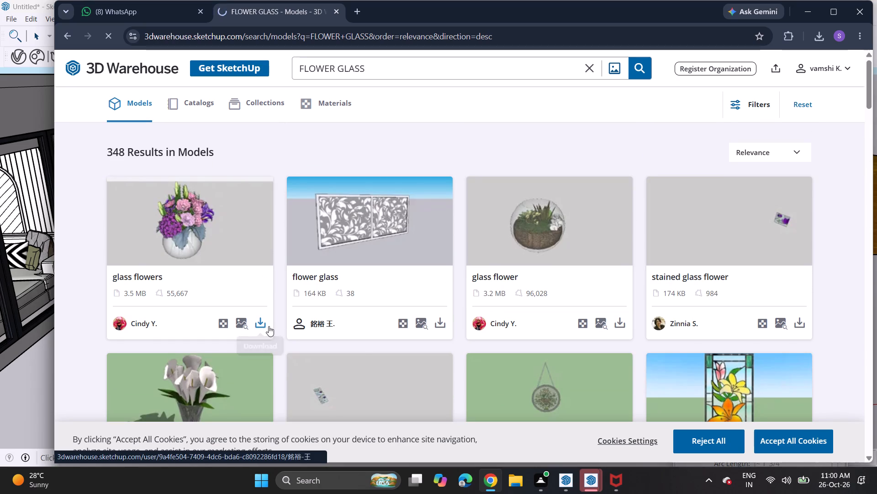
left_click(263, 325)
left_click(272, 340)
Browse the FLOWER GLASS results for more flower vase models suited to the center table.
scroll(298, 343, "down", 4)
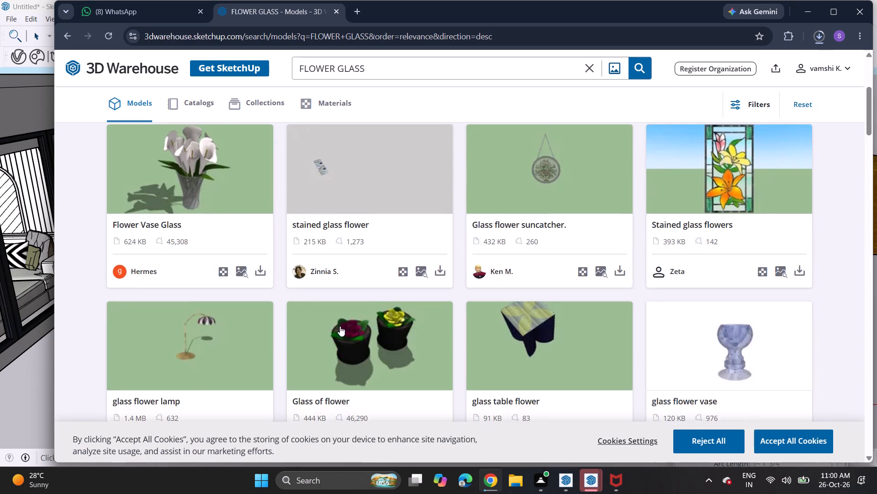
scroll(341, 326, "down", 3)
scroll(343, 326, "up", 1)
scroll(344, 326, "down", 2)
scroll(399, 308, "down", 4)
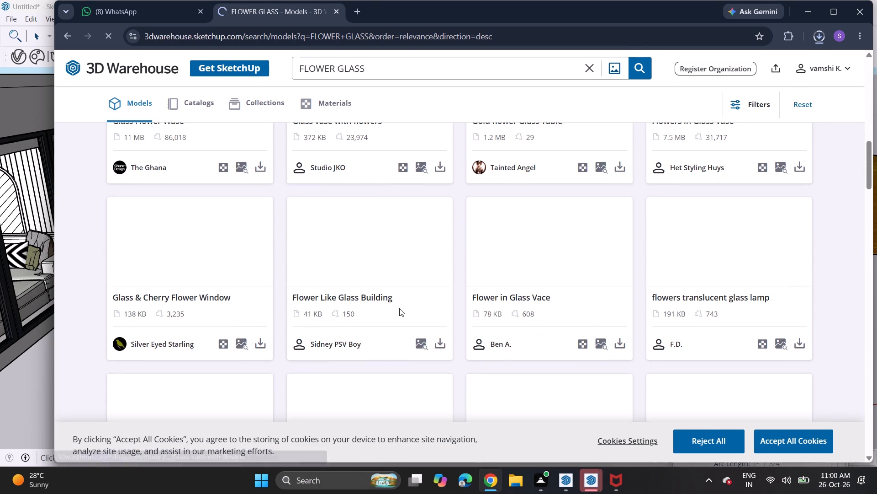
scroll(405, 307, "up", 10)
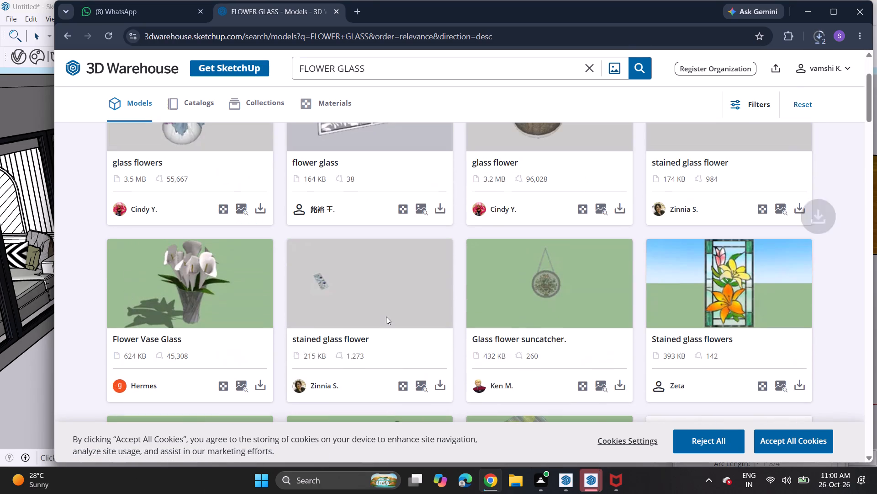
scroll(386, 317, "down", 8)
scroll(384, 317, "up", 2)
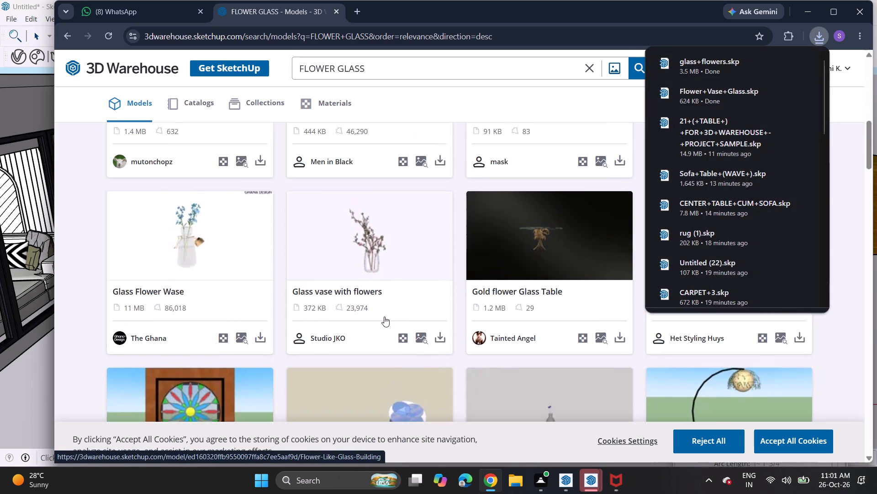
scroll(384, 317, "up", 2)
scroll(382, 323, "down", 3)
scroll(383, 324, "up", 1)
scroll(383, 324, "down", 2)
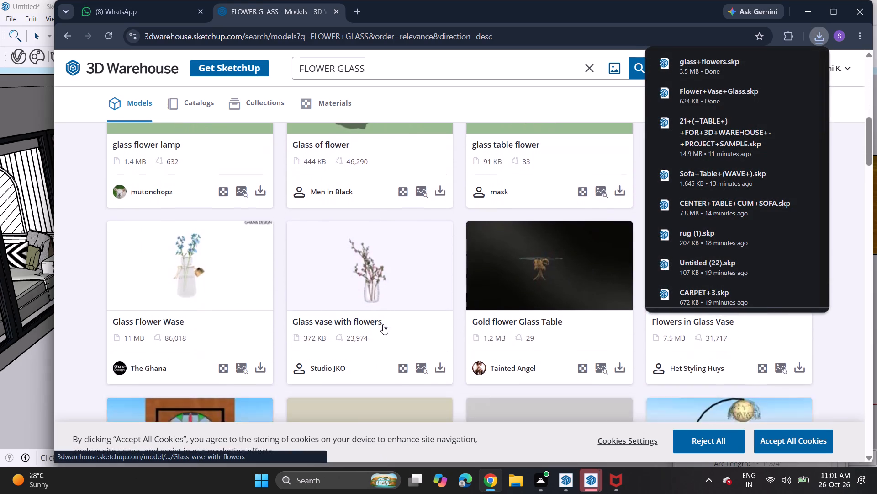
scroll(383, 324, "down", 3)
scroll(383, 325, "up", 1)
scroll(383, 325, "down", 6)
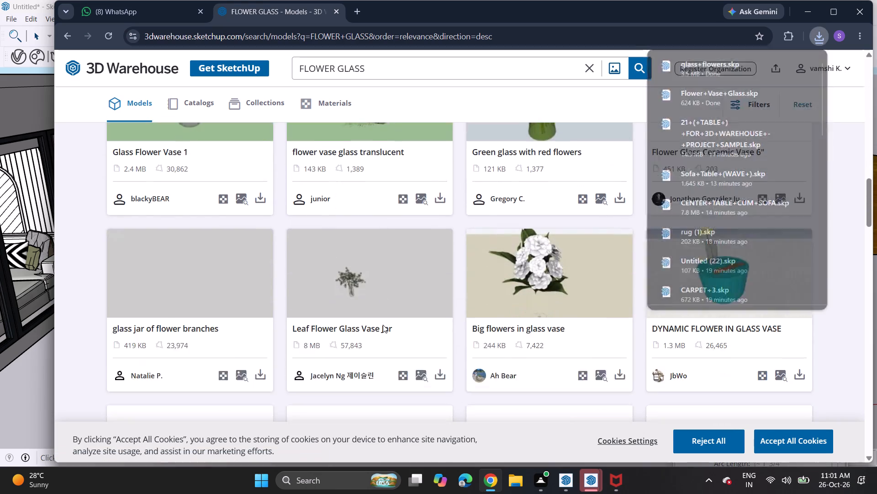
scroll(383, 325, "down", 6)
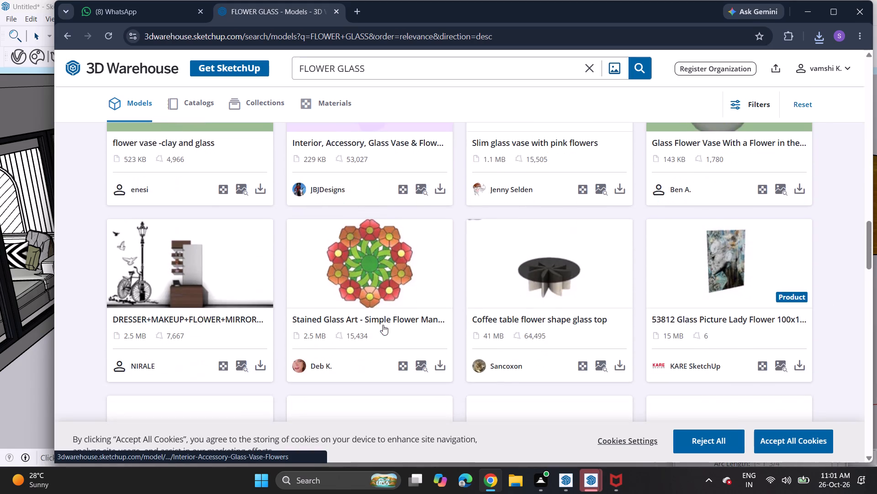
scroll(383, 325, "down", 5)
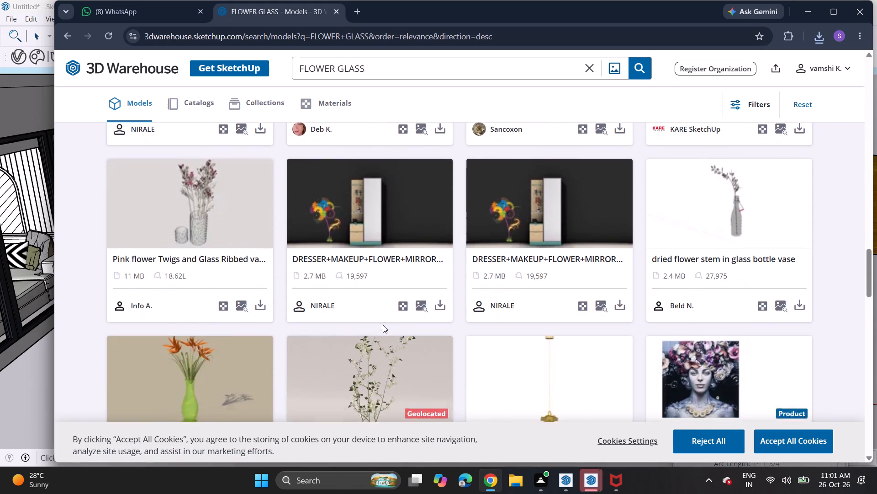
scroll(383, 325, "down", 3)
scroll(383, 325, "up", 1)
scroll(383, 325, "down", 4)
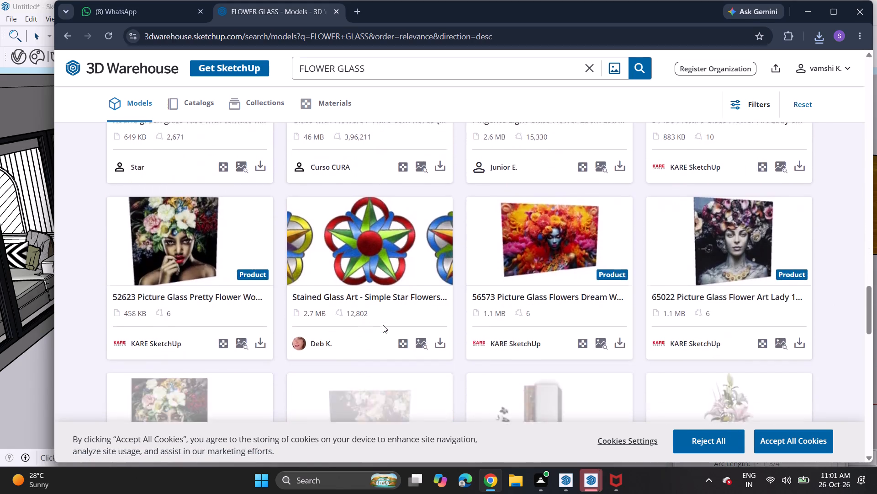
scroll(383, 325, "down", 4)
scroll(383, 325, "up", 2)
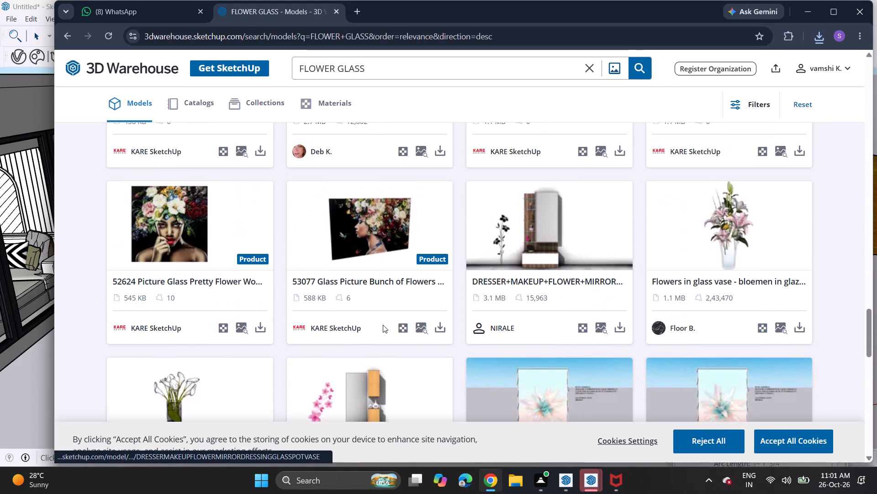
Download the Flowers in glass vase model with the pink lilies as a SketchUp file.
scroll(383, 325, "down", 1)
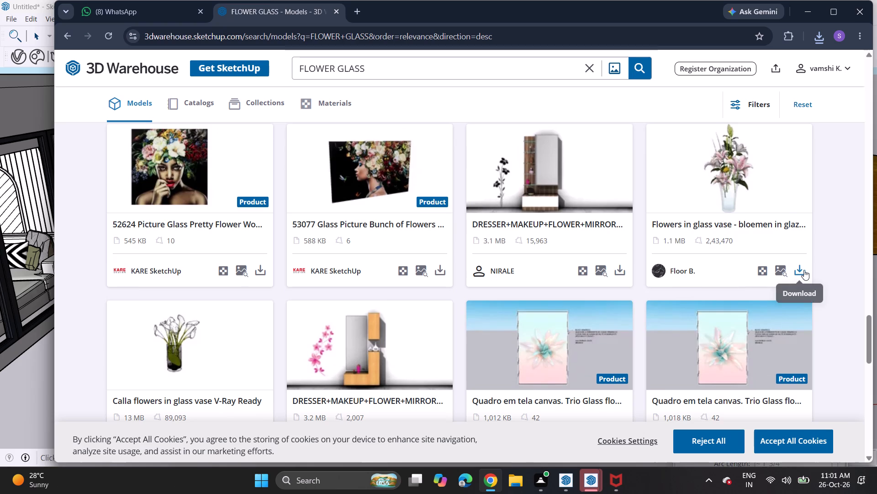
left_click(798, 268)
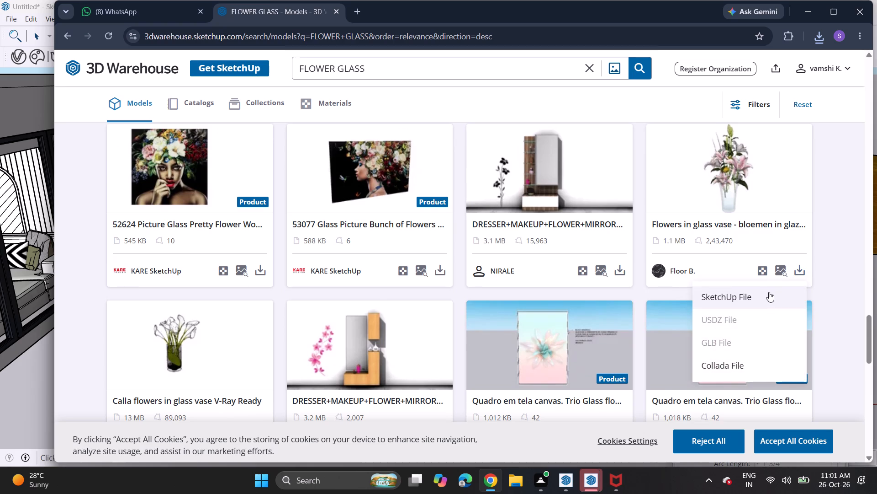
left_click(769, 292)
Download the Glass Vase with Flowers model of pink gerberas near the end of the loaded results.
scroll(615, 311, "down", 5)
scroll(614, 311, "up", 2)
scroll(614, 311, "down", 5)
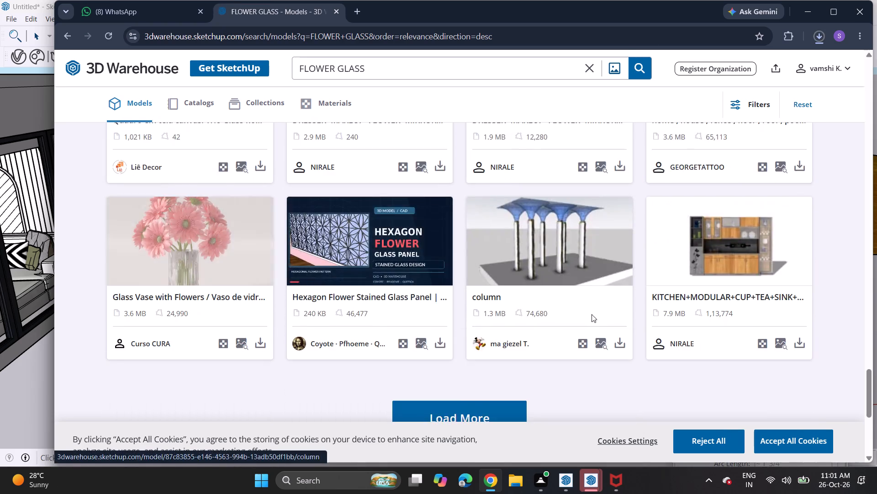
scroll(584, 318, "down", 4)
scroll(541, 331, "up", 1)
scroll(352, 328, "up", 2)
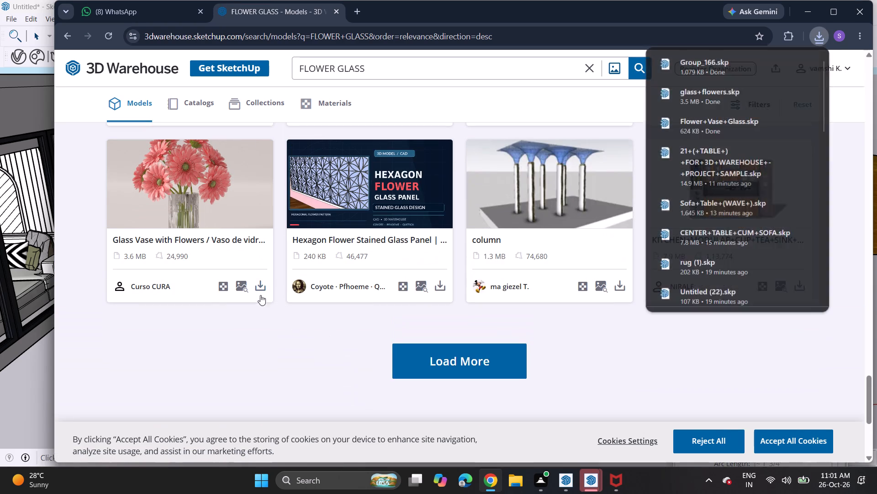
left_click(264, 289)
left_click(284, 315)
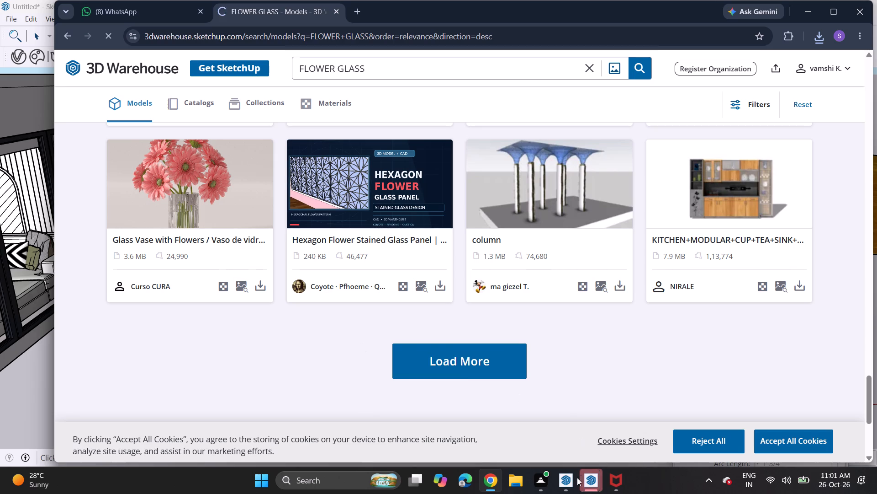
Search 3D Warehouse for BOOK ON TABLE.
left_click(591, 70)
type("BOOK ON TBLE")
key("BackSpace")
key("BackSpace")
key("BackSpace")
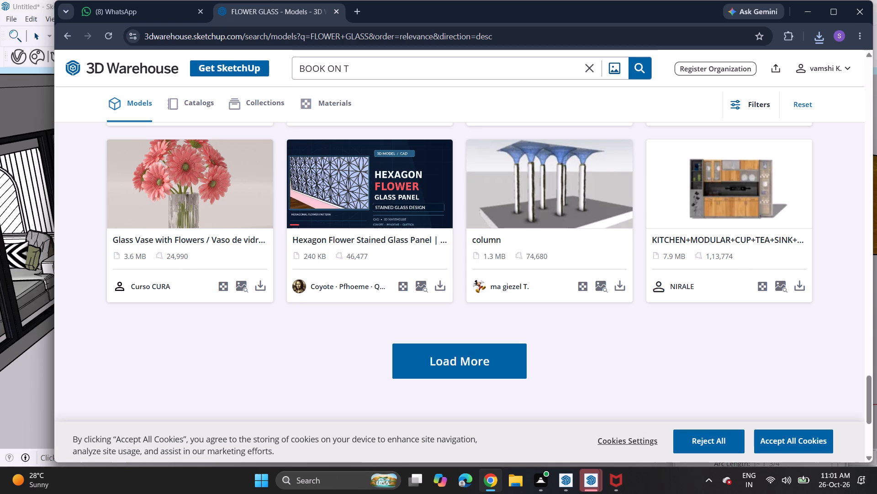
type("ABLE")
key("Return")
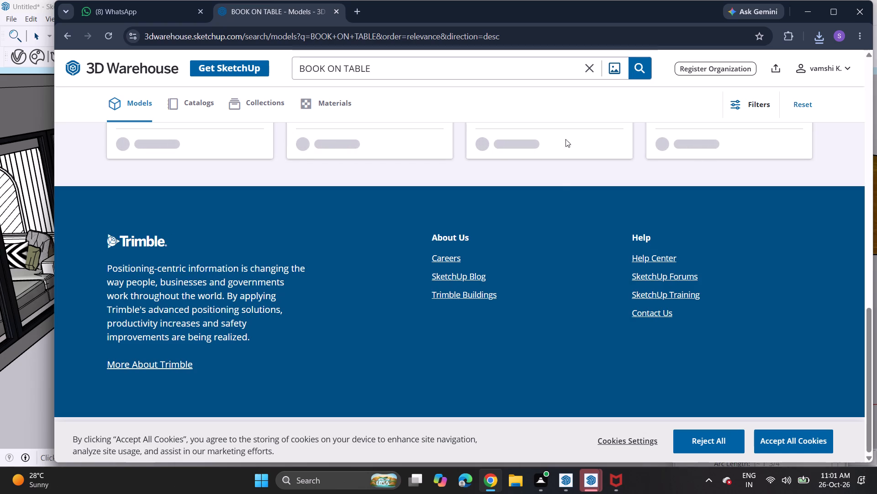
Examine the BOOK ON TABLE results for a decorative book stack for the table.
scroll(553, 195, "up", 20)
scroll(553, 195, "up", 10)
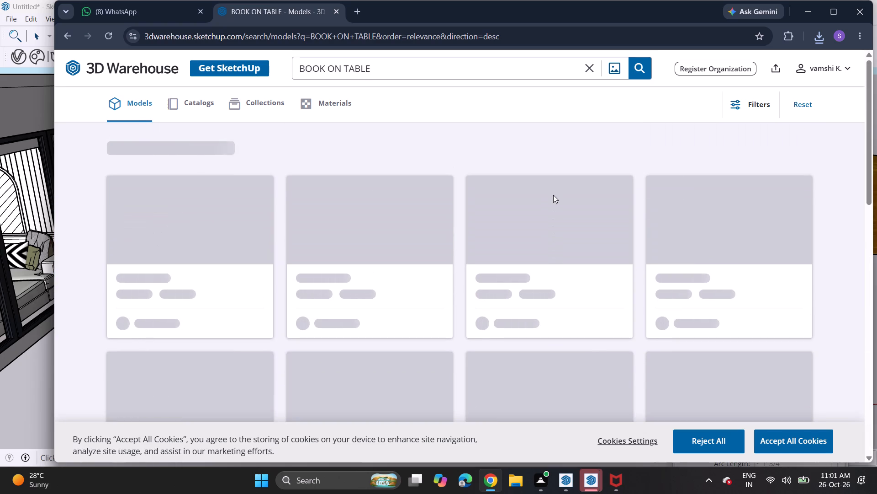
scroll(534, 242, "down", 1)
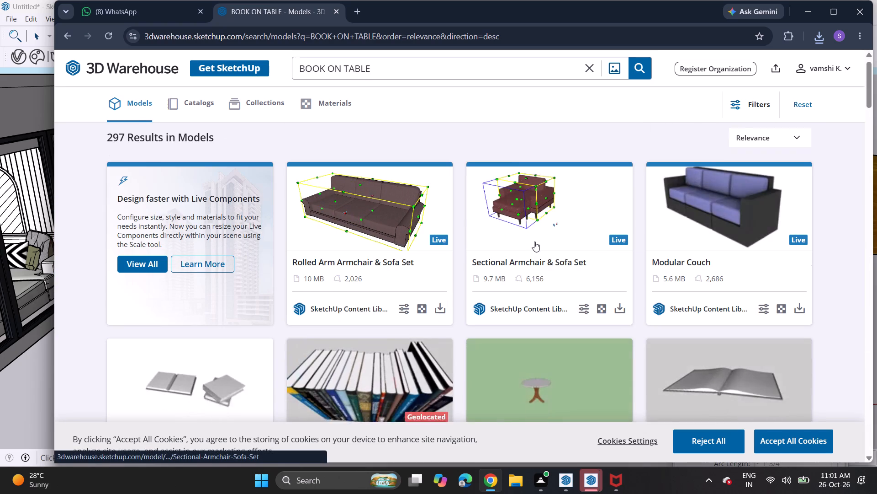
scroll(534, 242, "down", 4)
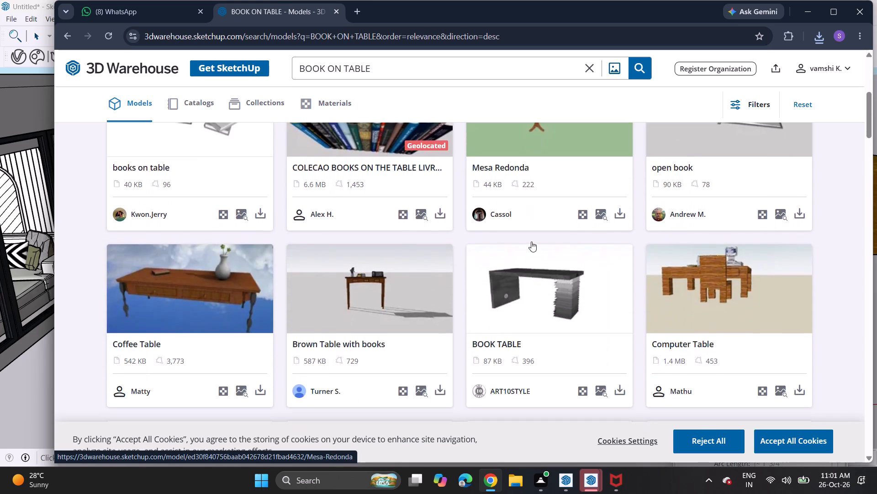
scroll(531, 242, "down", 4)
scroll(531, 242, "up", 5)
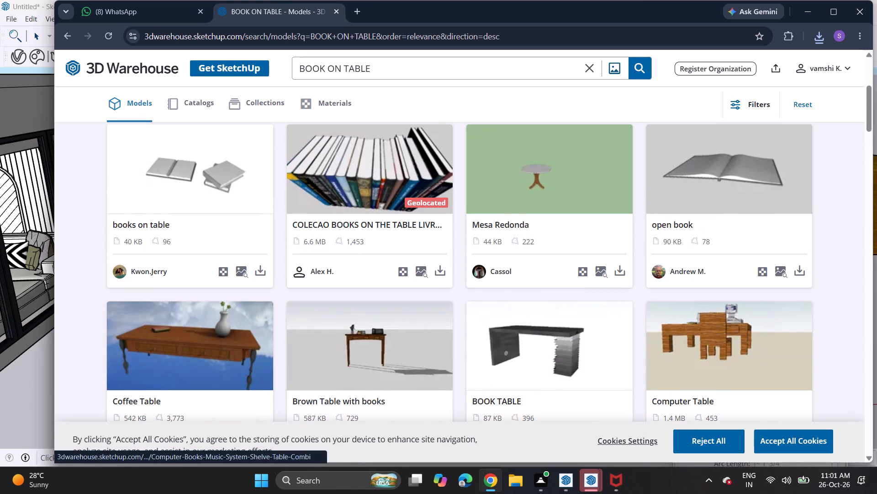
scroll(531, 242, "down", 8)
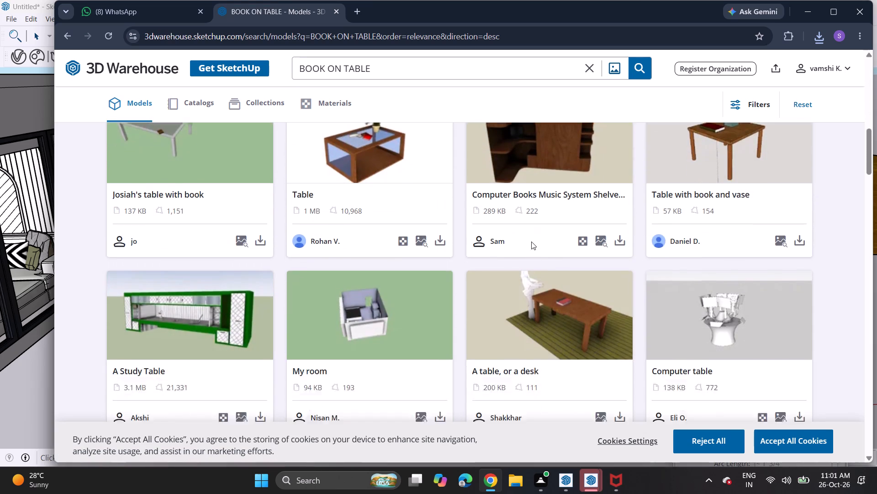
scroll(531, 242, "down", 8)
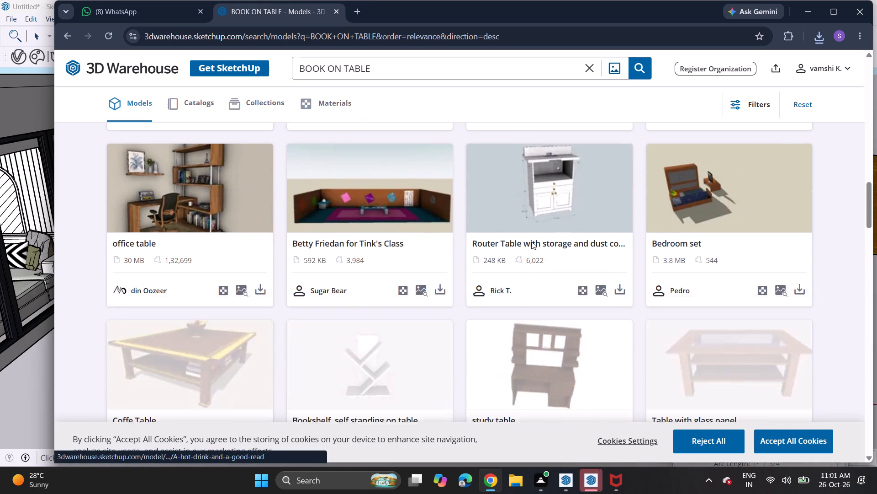
scroll(531, 242, "down", 5)
scroll(527, 230, "up", 1)
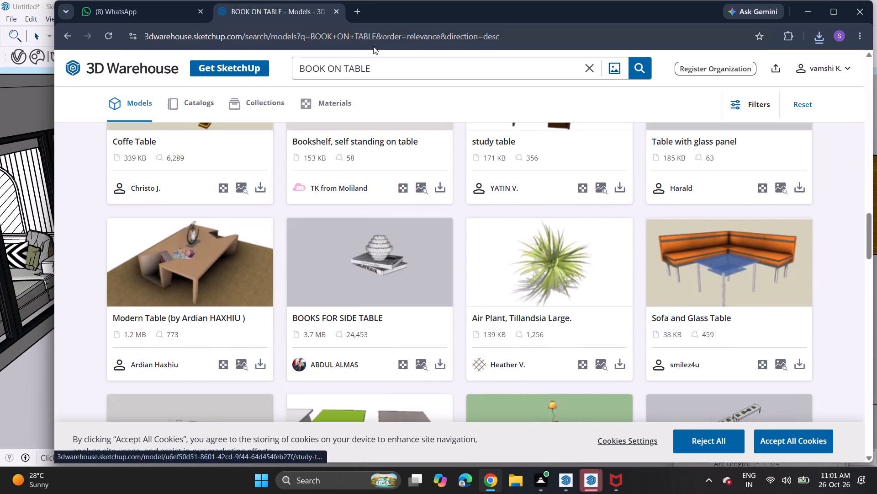
Search 3D Warehouse for BOOKS instead.
left_click(376, 71)
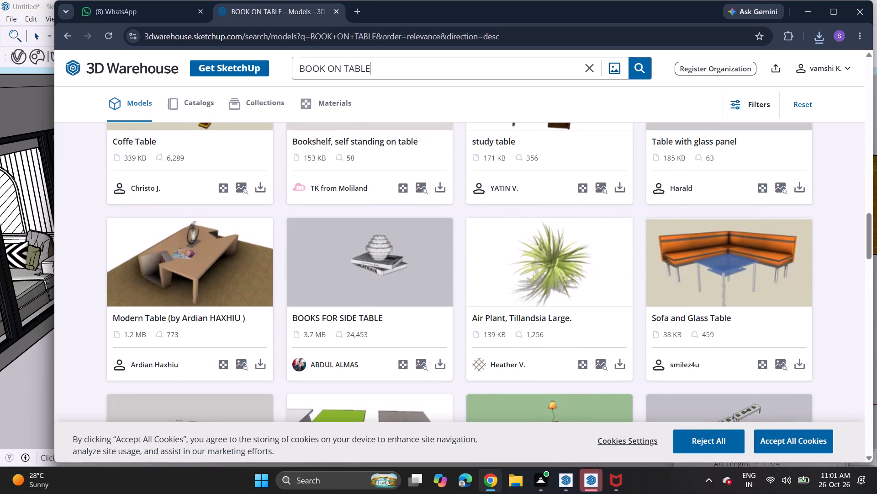
key("BackSpace")
key("BackSpace")
key("BackSpace")
key("BackSpace")
key("BackSpace")
key("BackSpace")
key("BackSpace")
key("BackSpace")
key("s")
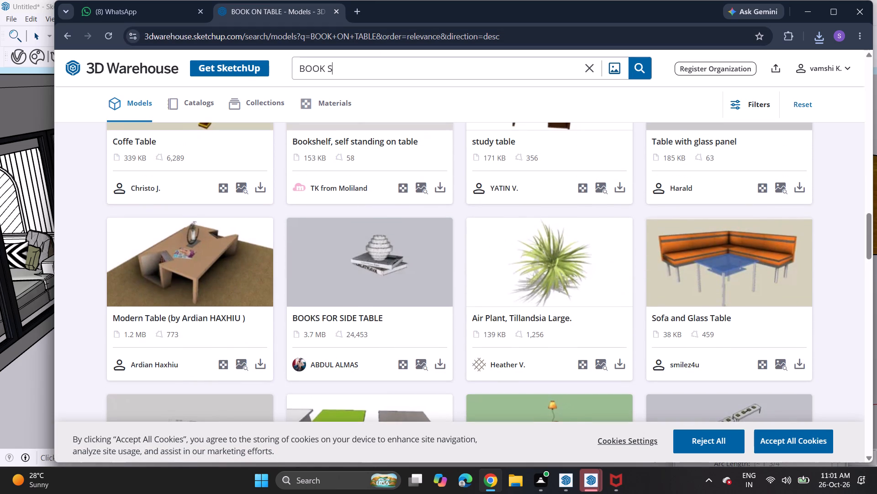
key("BackSpace")
key("BackSpace")
key("s")
key("Return")
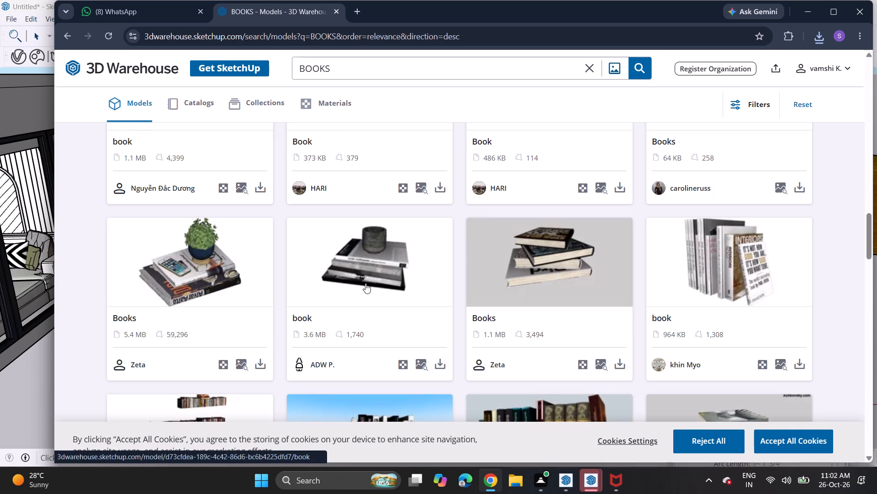
Download the Books model with the potted plant and phone on the stack.
left_click(259, 365)
left_click(305, 271)
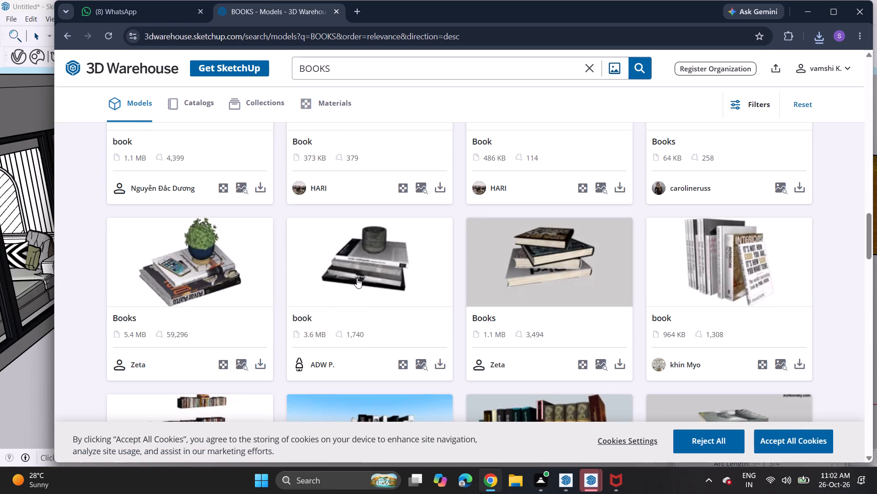
Browse the BOOKS results for further book models.
scroll(425, 268, "up", 5)
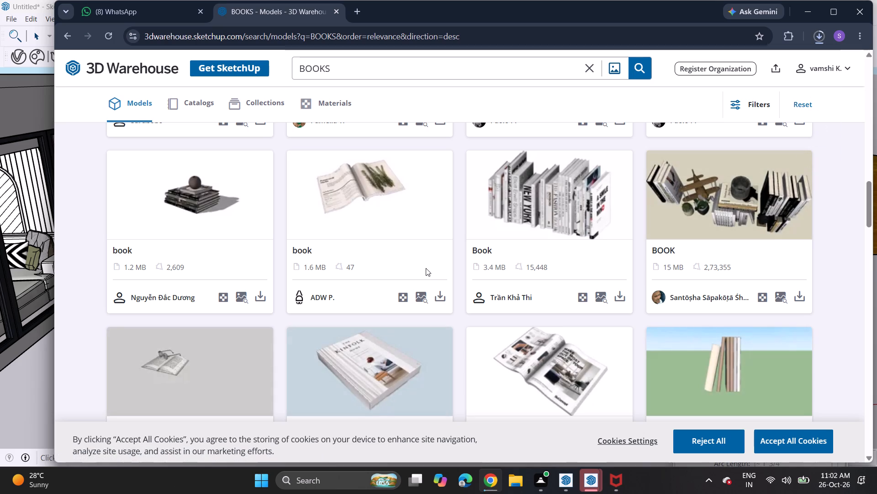
scroll(426, 268, "up", 5)
scroll(426, 268, "down", 16)
scroll(426, 268, "down", 5)
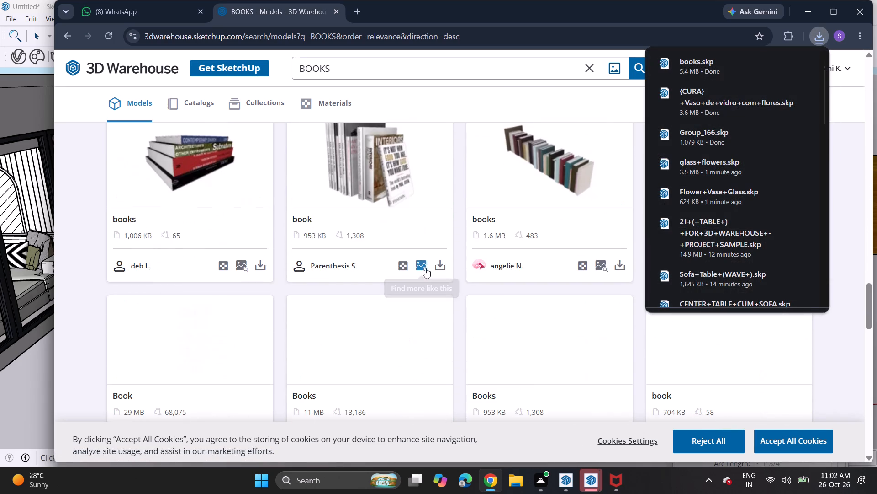
scroll(424, 268, "up", 2)
scroll(424, 268, "down", 2)
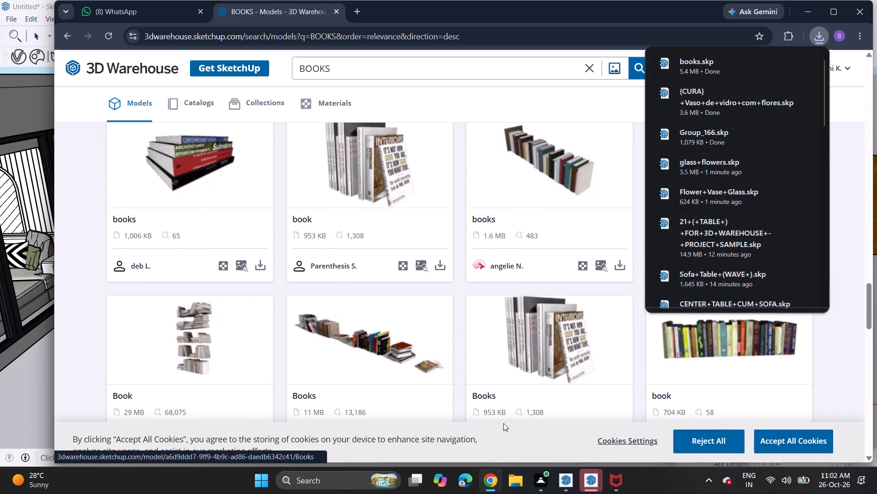
Import the downloaded books model into SketchUp and place it on the dark part of the center table's top.
left_click(571, 479)
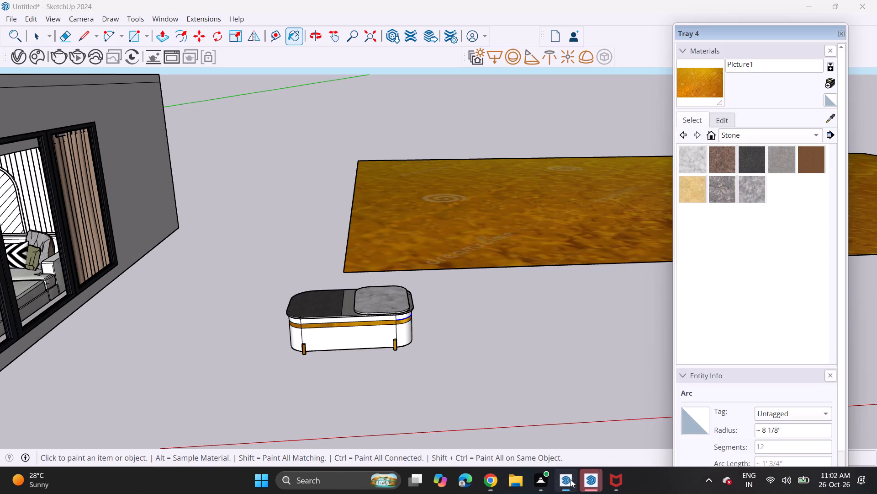
left_click(11, 20)
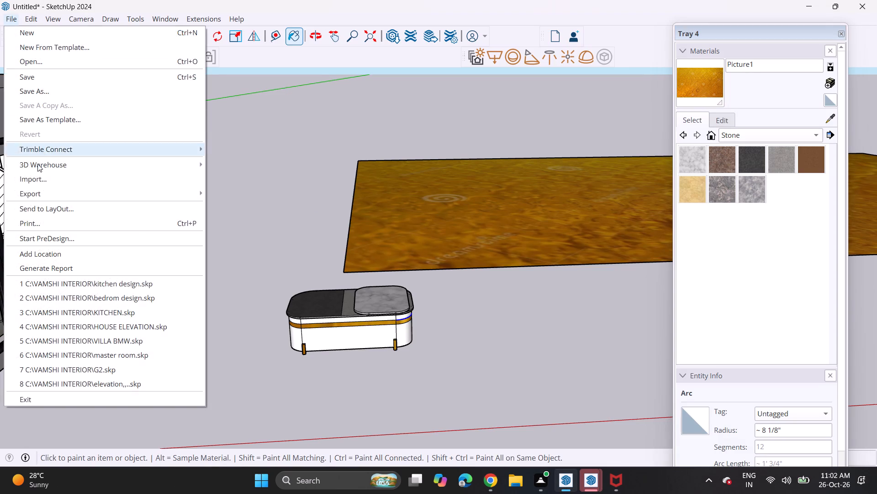
left_click(38, 175)
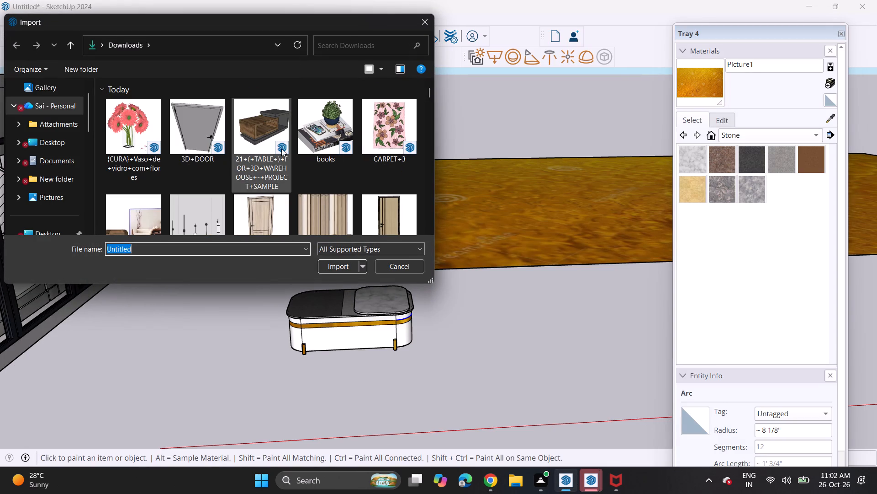
left_click(323, 143)
left_click(338, 262)
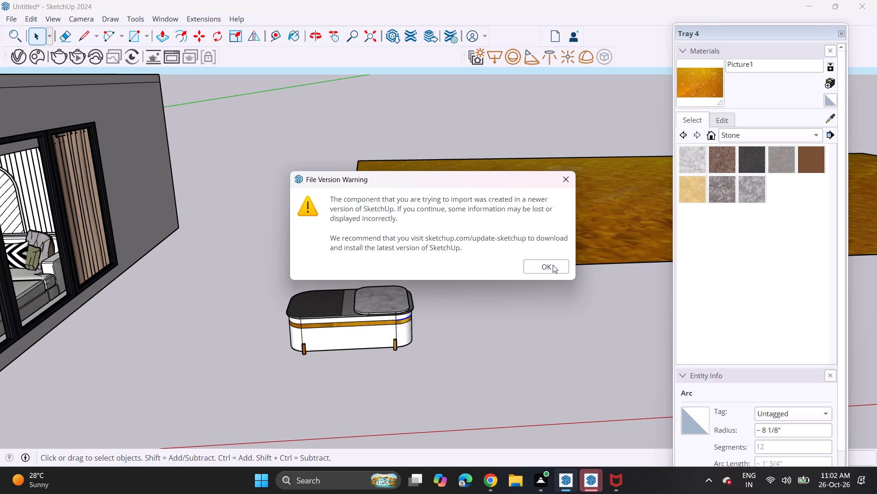
left_click(552, 265)
middle_click_drag(314, 287, 299, 346)
scroll(296, 333, "up", 8)
left_click(284, 333)
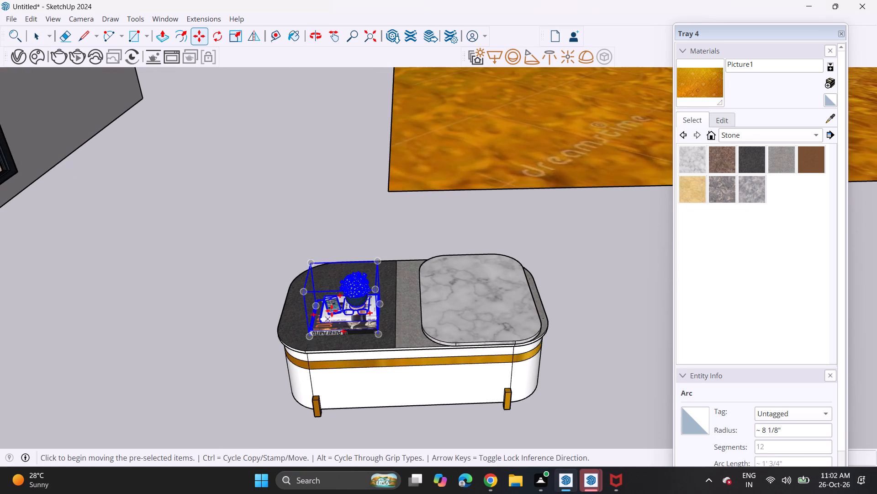
Import the {CURA} Vaso de vidro com flores vase model and place it on the table's raised marble top.
left_click(16, 19)
left_click(42, 182)
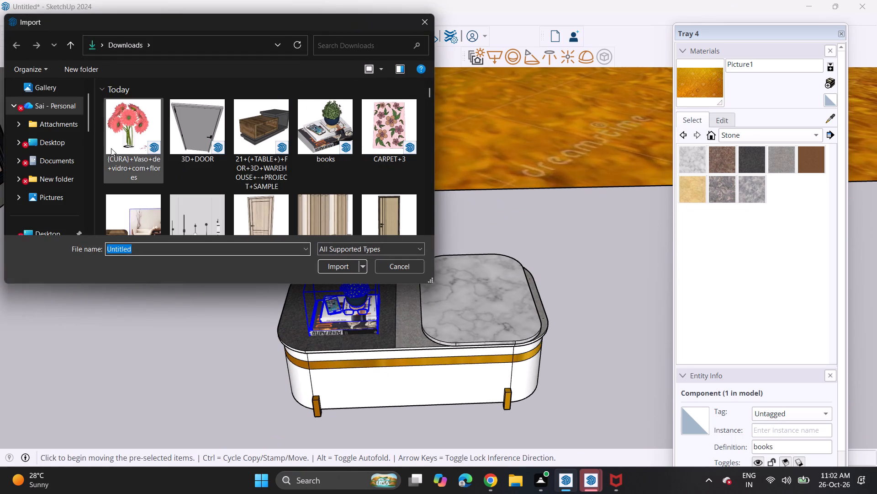
left_click(126, 140)
left_click(333, 266)
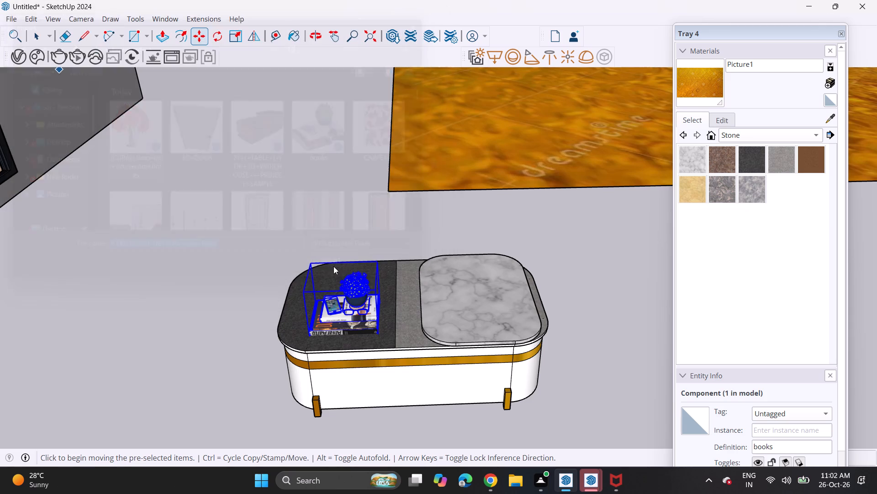
left_click(541, 268)
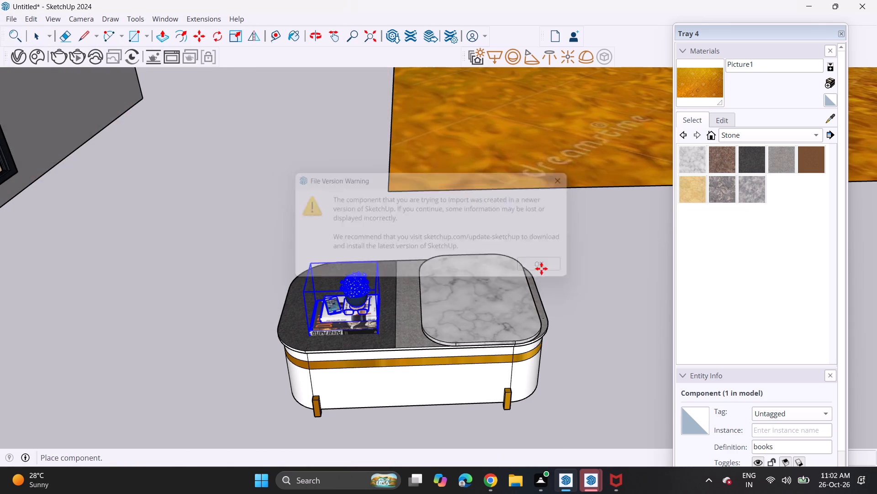
left_click(449, 330)
middle_click_drag(567, 314, 549, 242)
key("space")
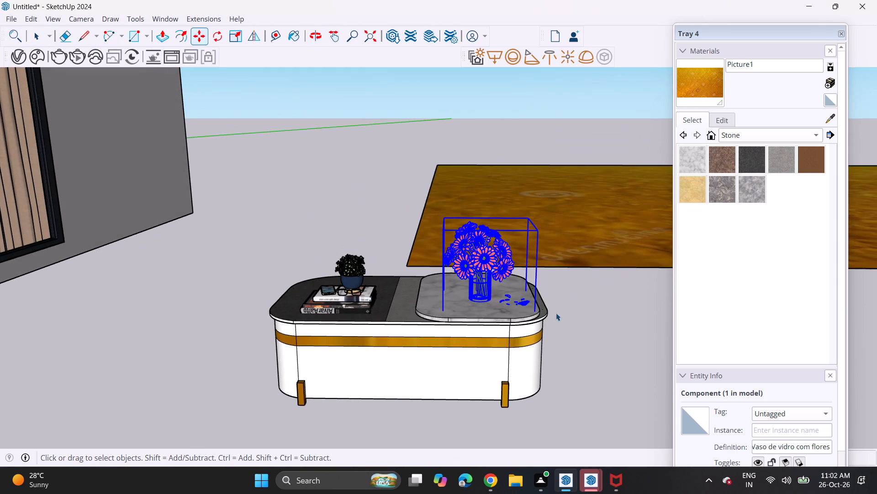
left_click(553, 321)
Group the center table together with the books and flower vase.
scroll(550, 324, "down", 4)
scroll(550, 324, "up", 1)
scroll(550, 324, "down", 6)
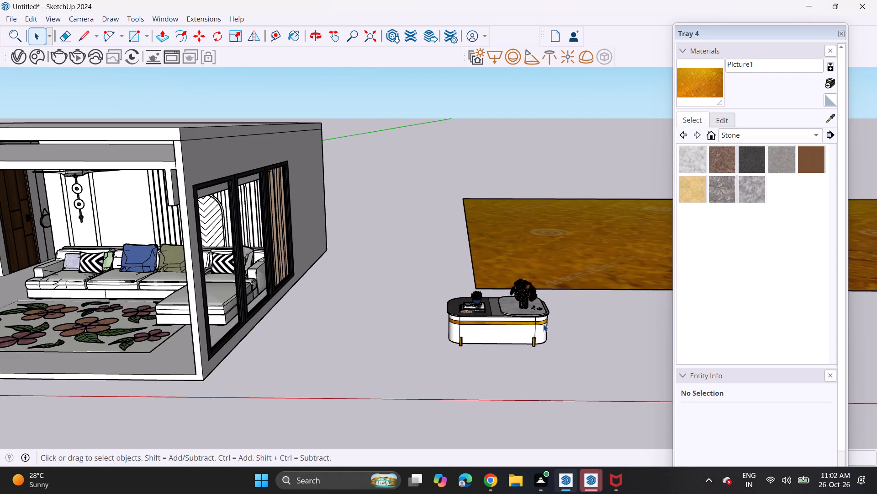
middle_click_drag(543, 324, 511, 381)
left_click_drag(408, 303, 545, 397)
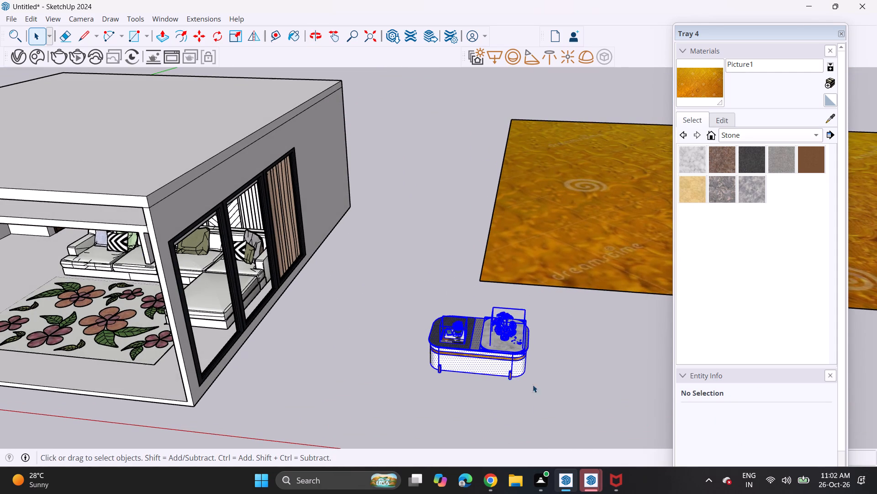
right_click(488, 348)
left_click(528, 180)
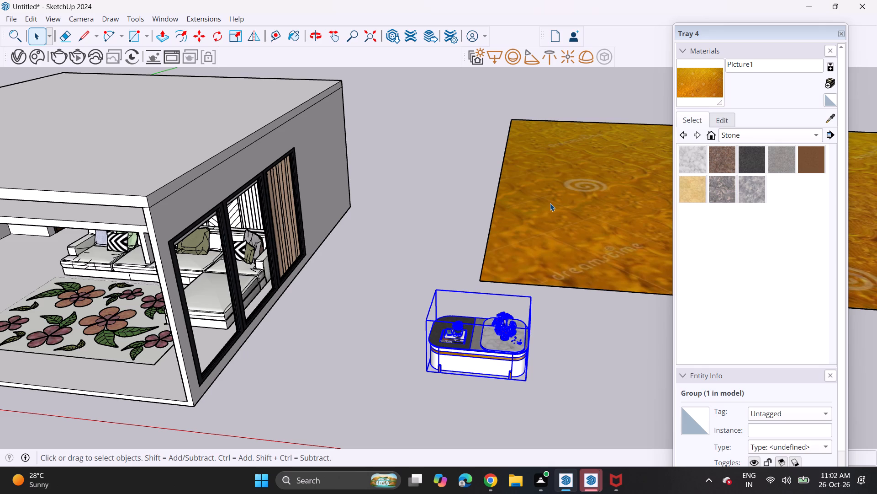
Move the decorated center table group into the living room onto the floral carpet in front of the sofa.
key("m")
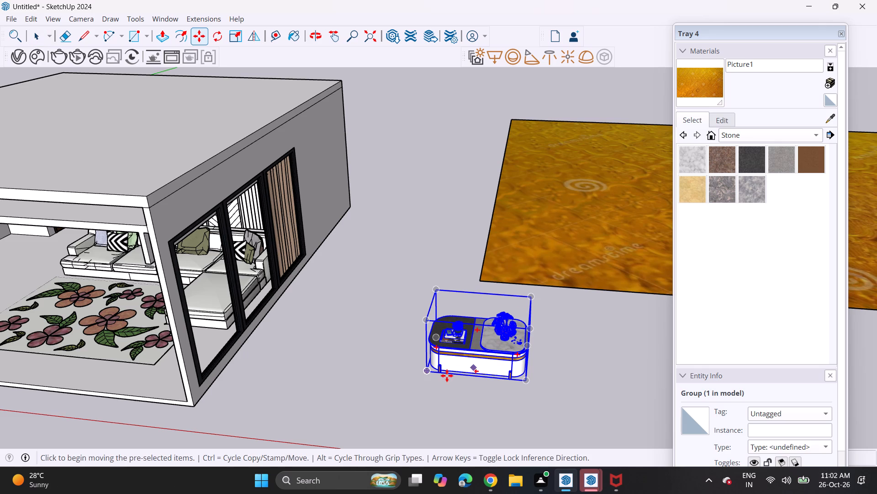
left_click(425, 370)
middle_click_drag(134, 364, 490, 363, "shift")
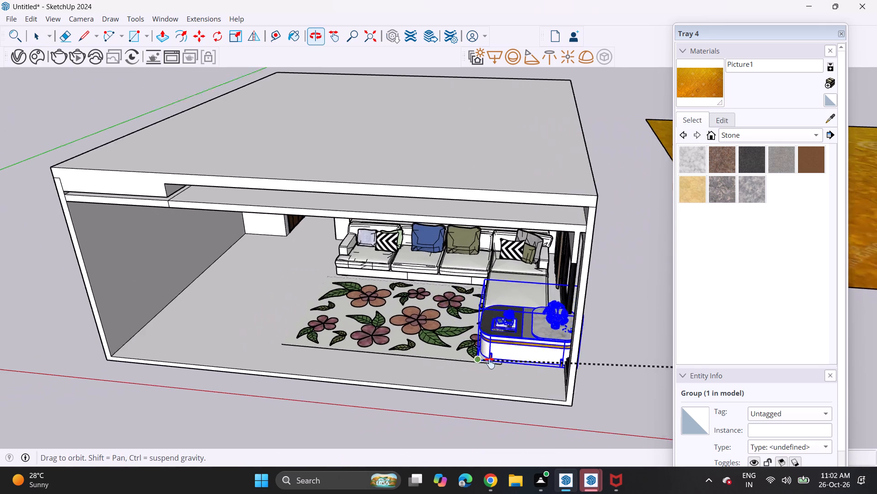
middle_click_drag(490, 363, 513, 364, "shift")
left_click(364, 344)
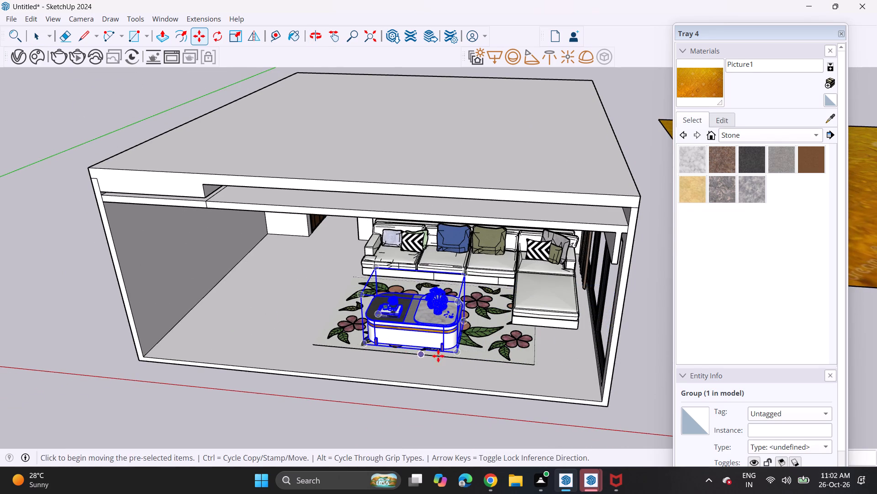
Scale the center table group up slightly and uniformly from its corner.
middle_click_drag(449, 352, 424, 336)
scroll(458, 325, "up", 4)
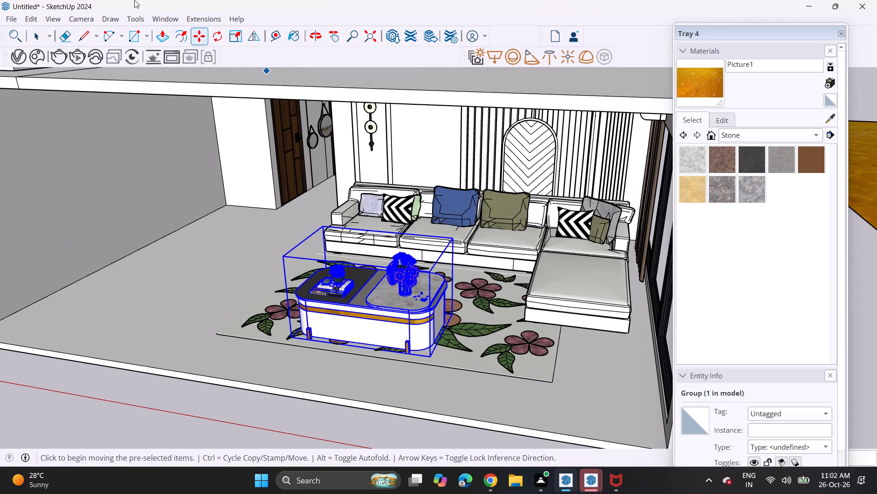
left_click(229, 34)
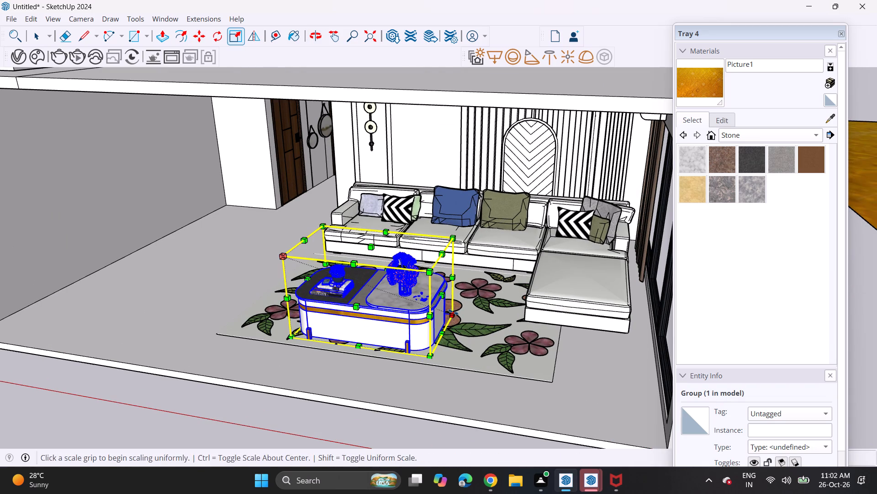
left_click(453, 312)
left_click(468, 311)
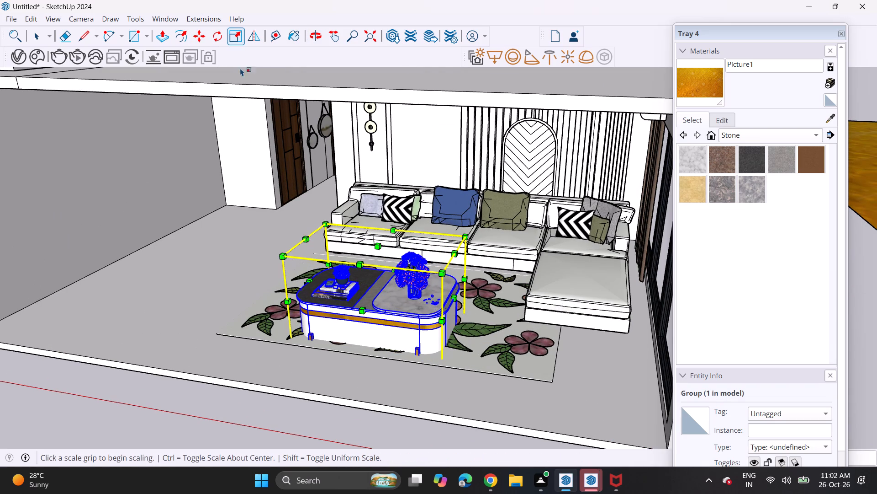
Raise the center table group so its legs clear the carpet.
left_click(205, 33)
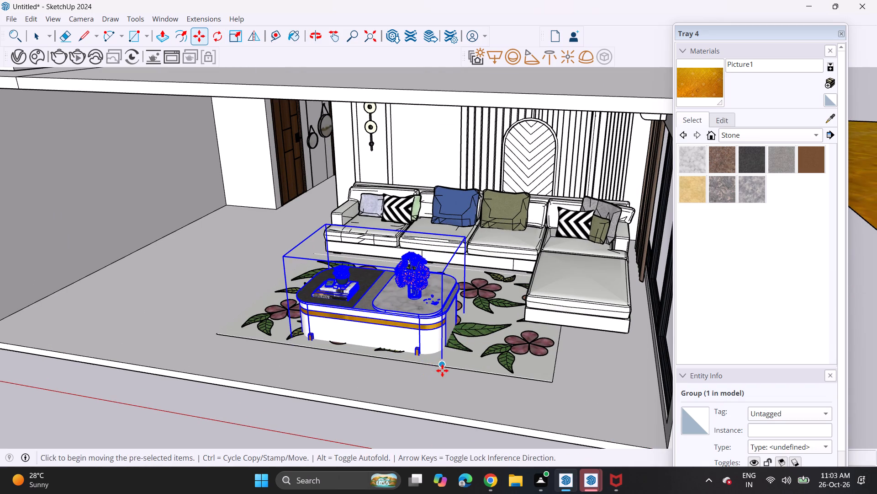
left_click(442, 370)
left_click(440, 349)
key("space")
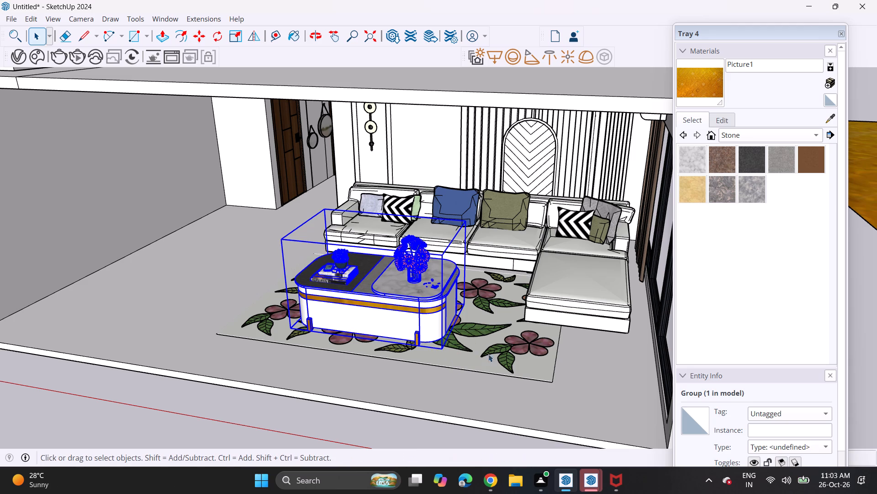
middle_click(486, 354)
left_click(438, 408)
Shift the center table group slightly toward the front edge of the carpet.
middle_click_drag(419, 369, 532, 274)
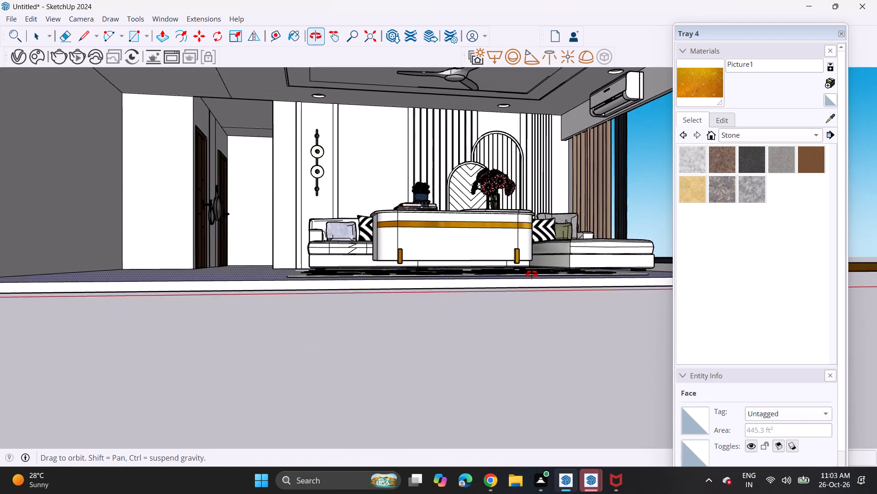
middle_click_drag(532, 274, 475, 301)
left_click(441, 270)
scroll(470, 266, "up", 2)
middle_click_drag(470, 266, 444, 293)
key("m")
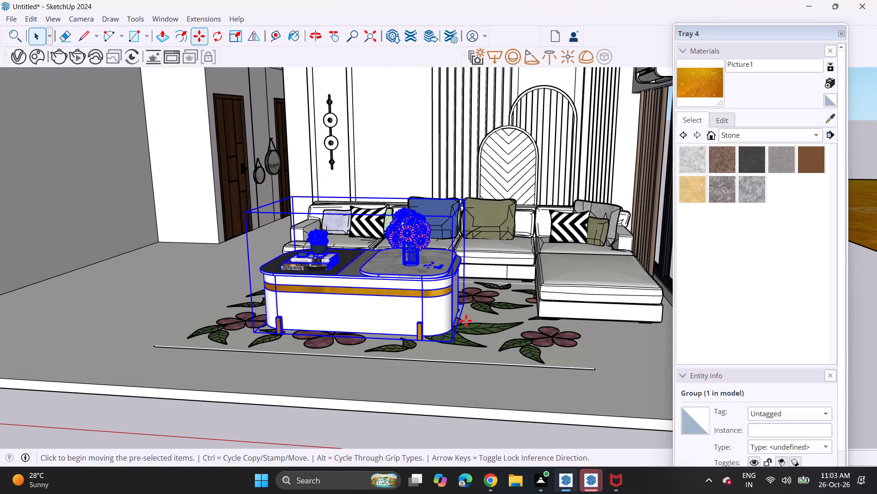
left_click(461, 344)
left_click(460, 353)
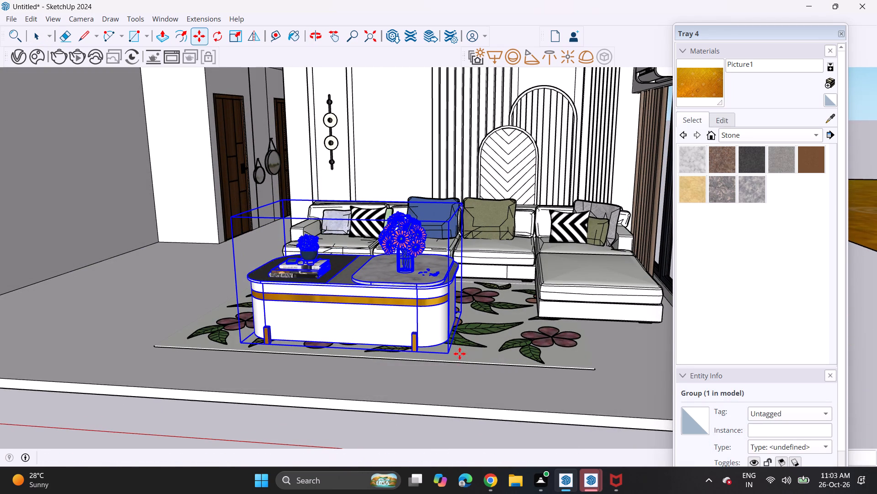
Lower the center table group so its legs rest on the floral carpet.
scroll(478, 369, "down", 1)
middle_click_drag(480, 369, 508, 316)
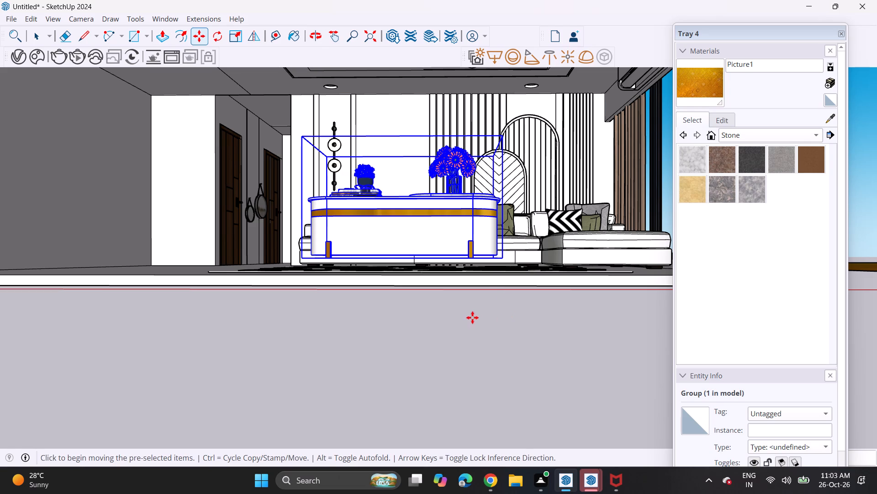
scroll(482, 272, "up", 4)
scroll(526, 252, "up", 1)
middle_click_drag(526, 252, 521, 274)
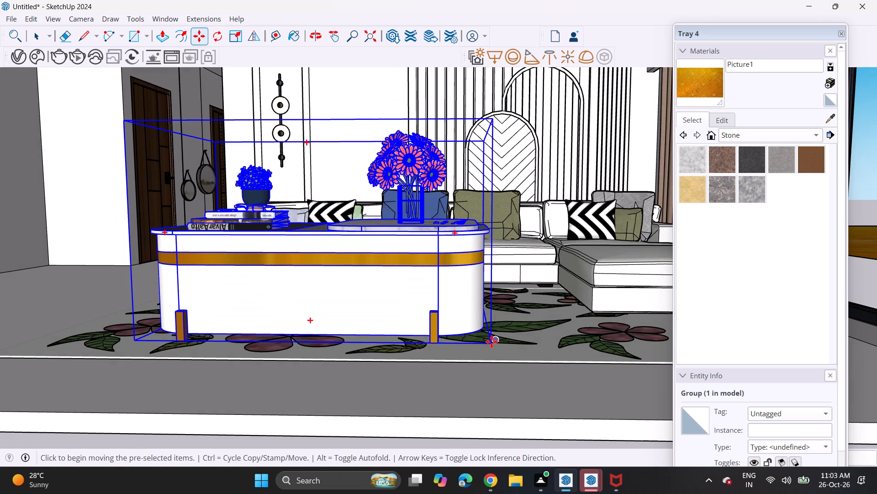
left_click(491, 342)
left_click(493, 354)
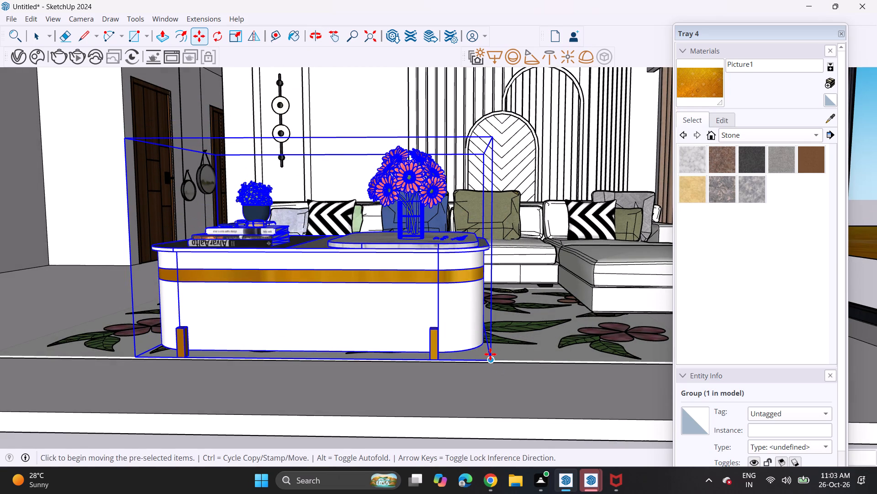
key("space")
left_click(487, 397)
Scale the center table group down uniformly so it suits the size of the sofa.
scroll(466, 372, "down", 12)
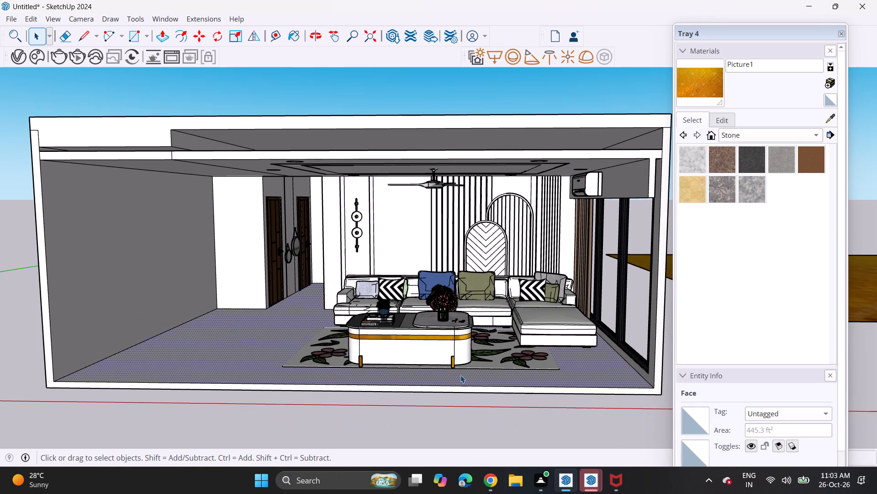
scroll(463, 365, "down", 1)
left_click(432, 338)
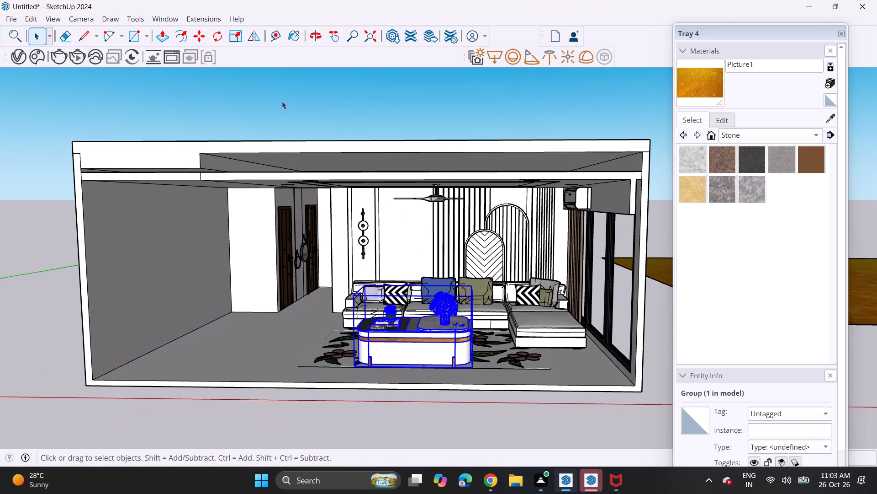
left_click(237, 36)
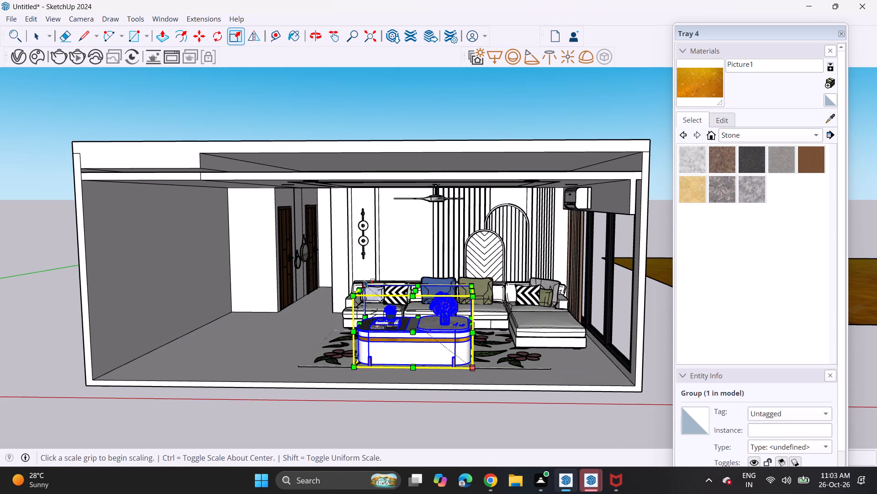
left_click(364, 279)
left_click(365, 285)
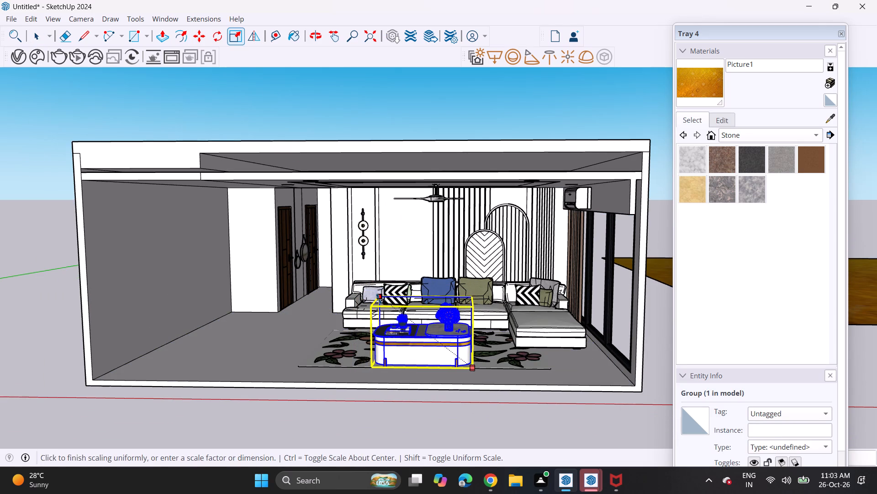
left_click(379, 299)
key("space")
left_click(405, 447)
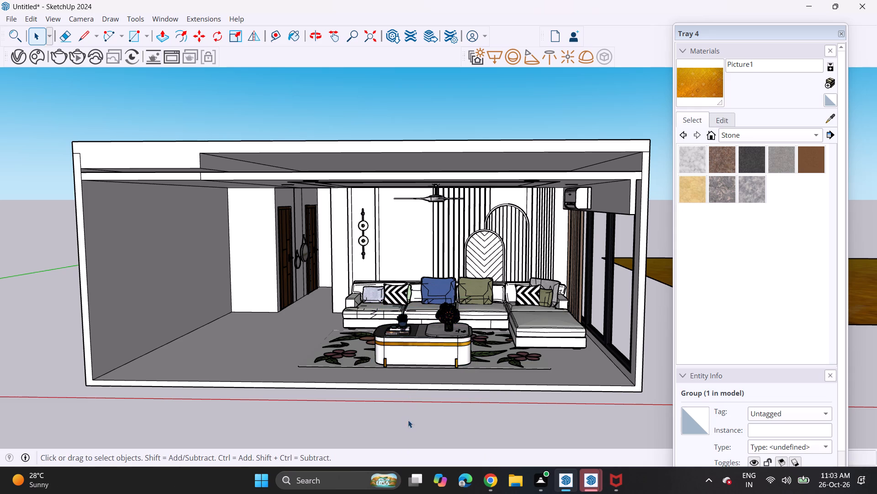
Delete the gold textured image plane lying beside the room.
scroll(420, 341, "down", 4)
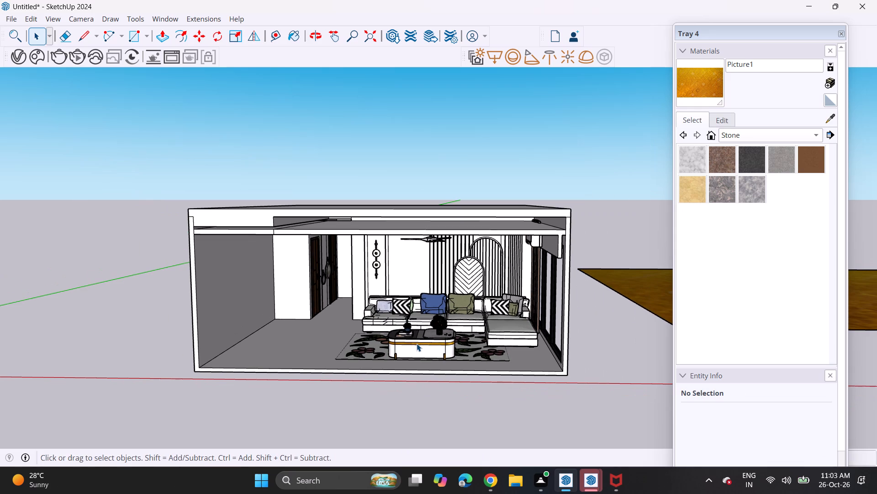
middle_click_drag(423, 343, 446, 326)
scroll(441, 334, "down", 2)
middle_click_drag(456, 344, 269, 348, "shift")
scroll(269, 349, "up", 1)
left_click(531, 312)
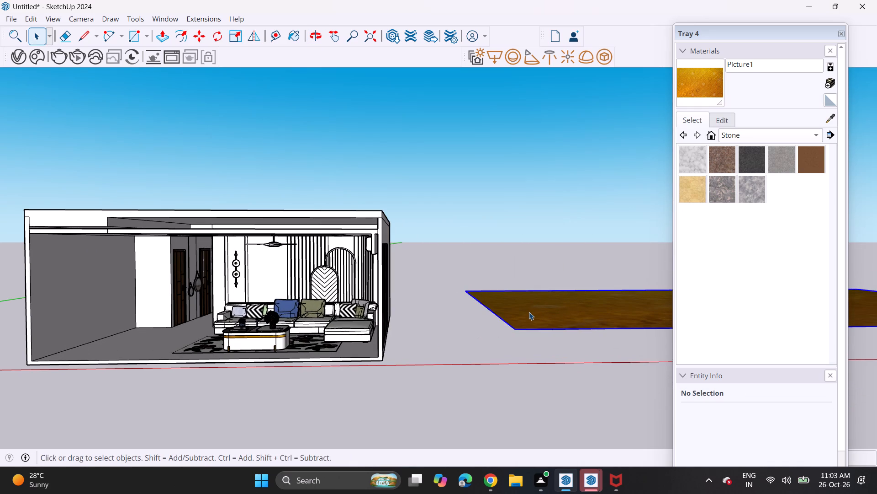
key("Delete")
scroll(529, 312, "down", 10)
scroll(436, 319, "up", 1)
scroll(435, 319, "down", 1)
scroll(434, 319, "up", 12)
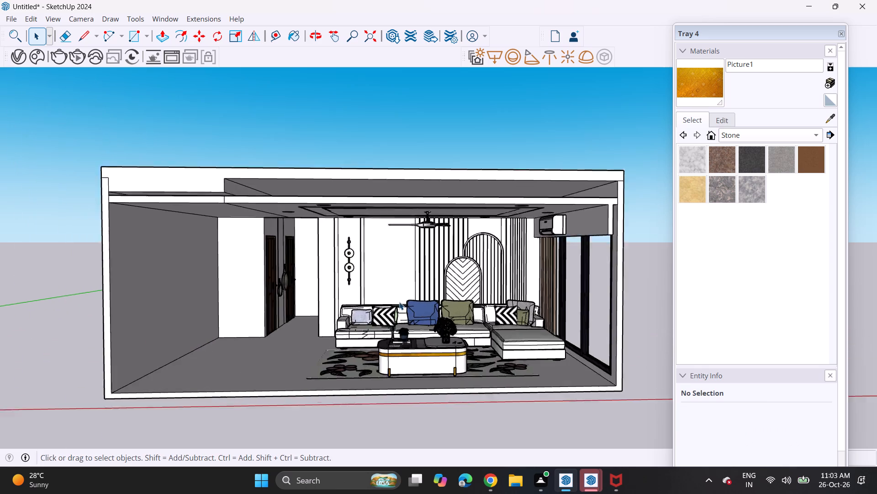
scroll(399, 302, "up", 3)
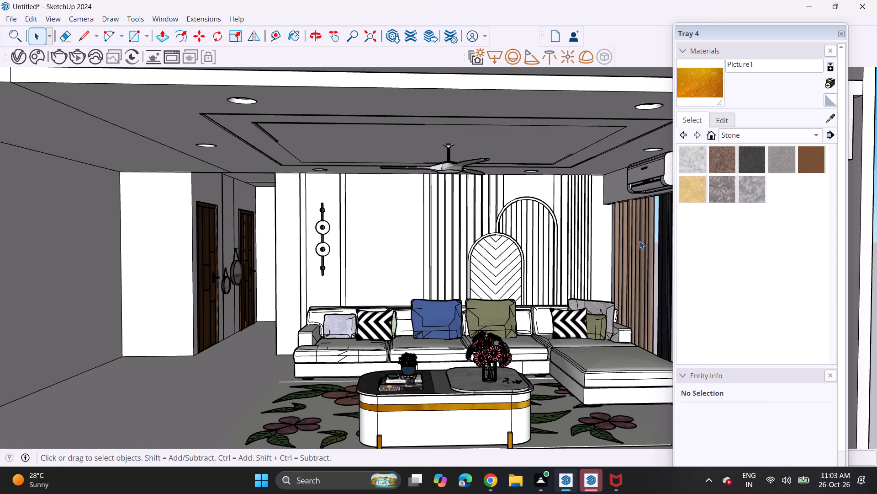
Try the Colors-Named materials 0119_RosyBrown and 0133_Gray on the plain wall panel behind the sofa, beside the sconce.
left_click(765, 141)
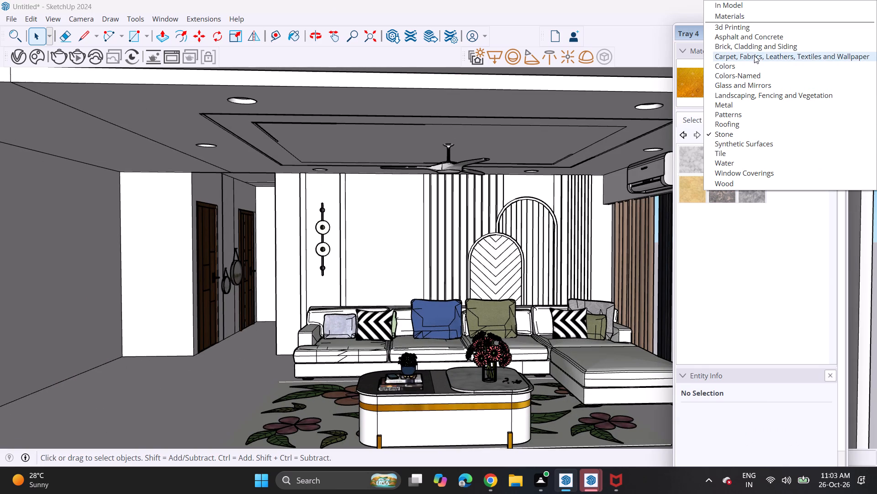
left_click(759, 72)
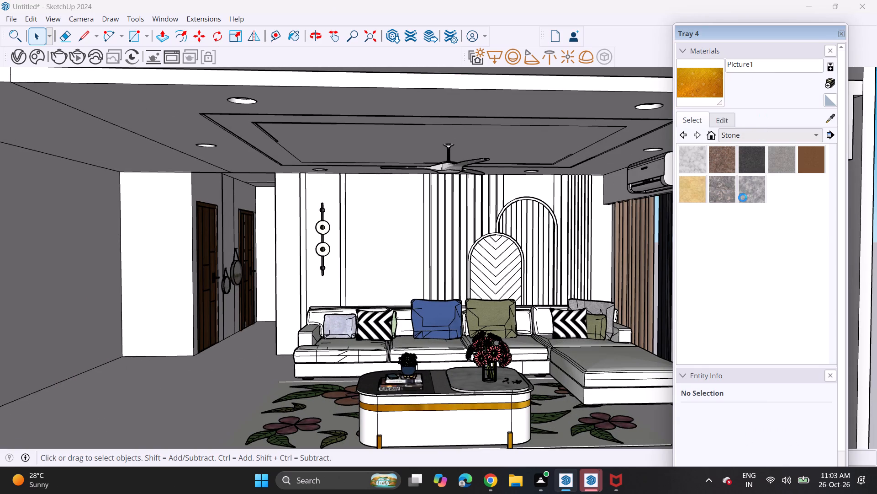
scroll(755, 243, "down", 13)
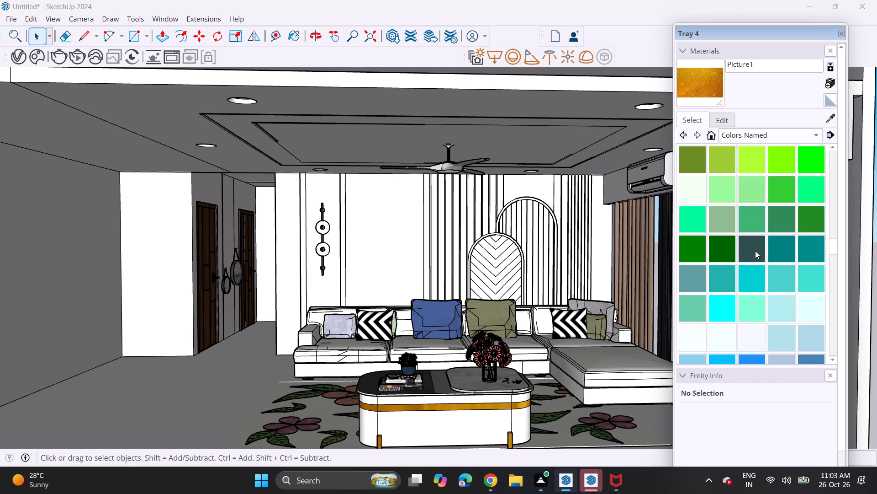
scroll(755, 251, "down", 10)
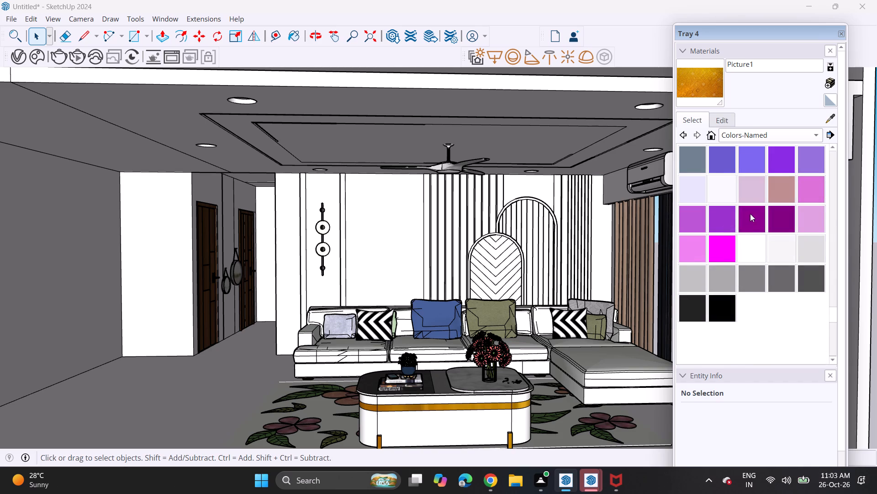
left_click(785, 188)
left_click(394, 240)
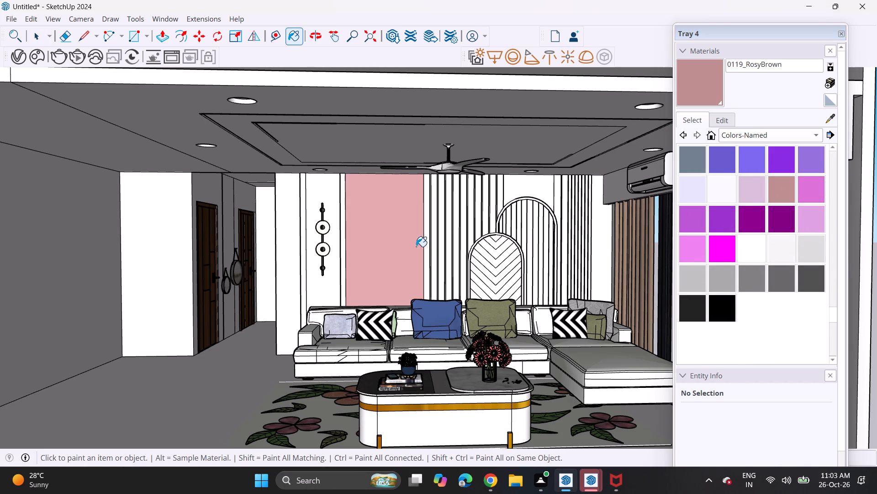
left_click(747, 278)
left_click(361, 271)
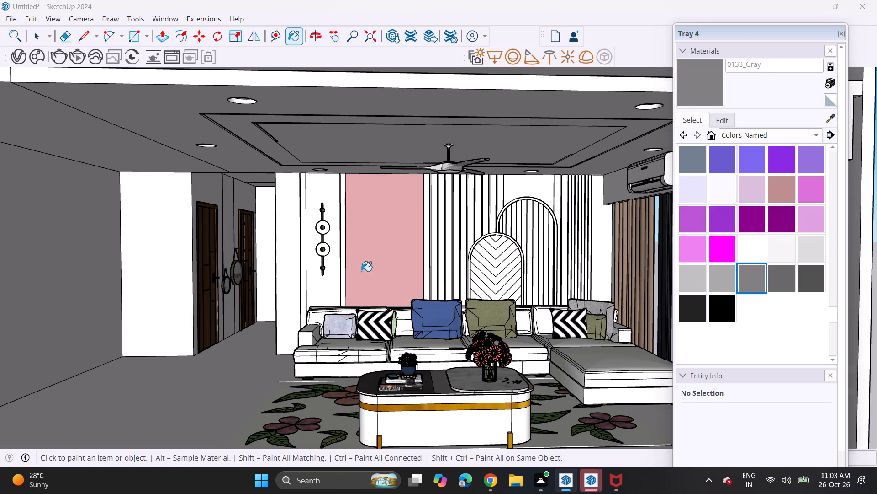
Paint the plain wall panel and the strips and sections around the wall sconce with 0132_LightGray.
left_click(719, 278)
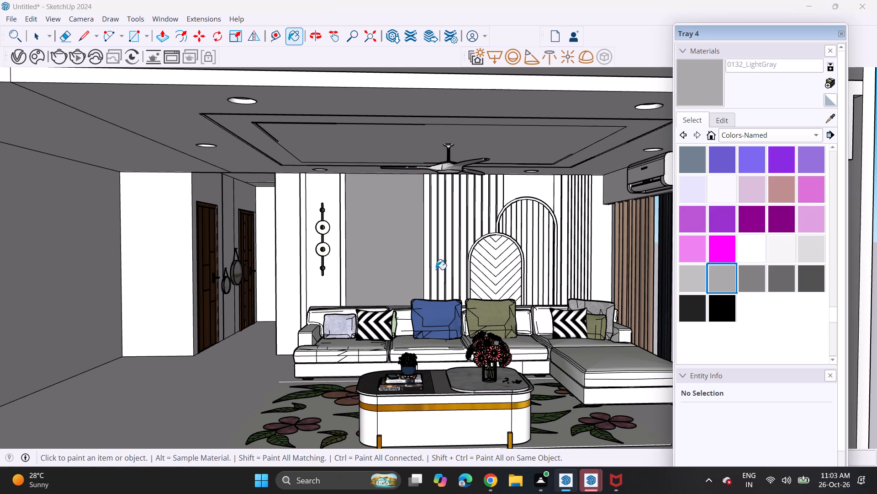
left_click(351, 255)
scroll(296, 247, "up", 5)
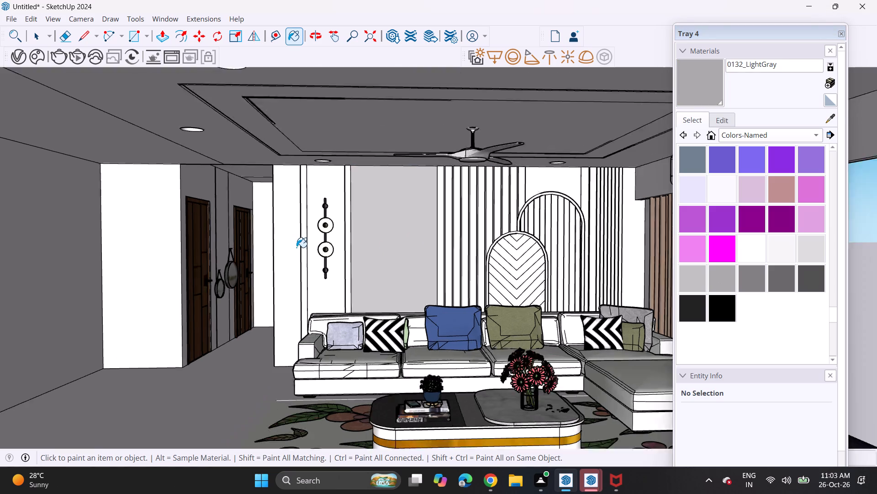
scroll(296, 247, "up", 1)
left_click(294, 244)
left_click(311, 256)
left_click(322, 264)
left_click(384, 288)
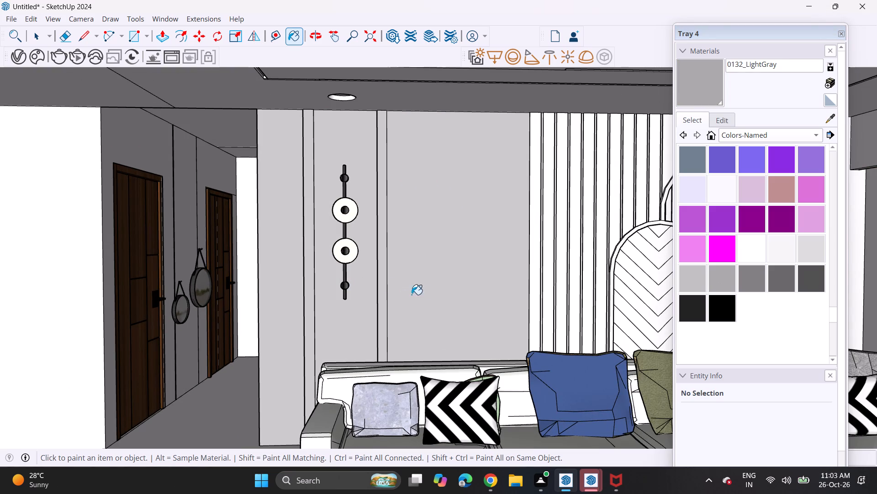
Paint the border strip of the plain panel and the first vertical slats next to it with 0132_LightGray.
left_click(534, 282)
left_click(543, 284)
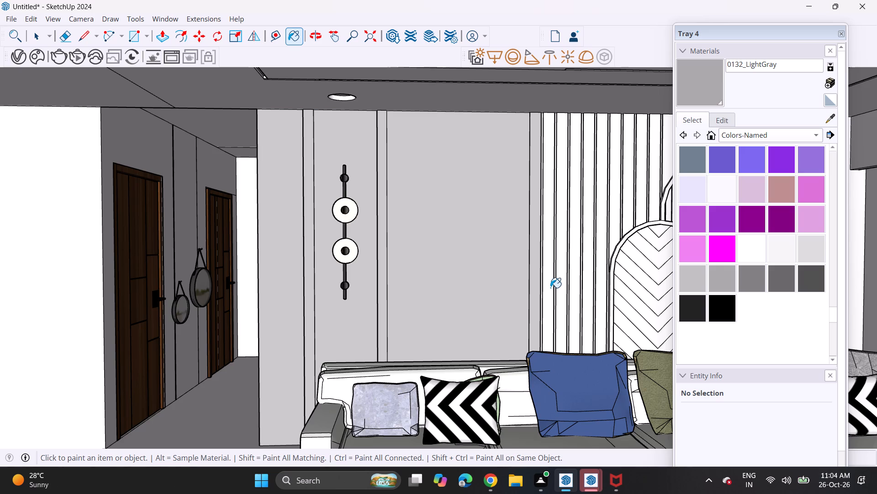
left_click(550, 288)
scroll(548, 288, "up", 6)
scroll(548, 288, "down", 1)
scroll(548, 288, "up", 8)
left_click(530, 293)
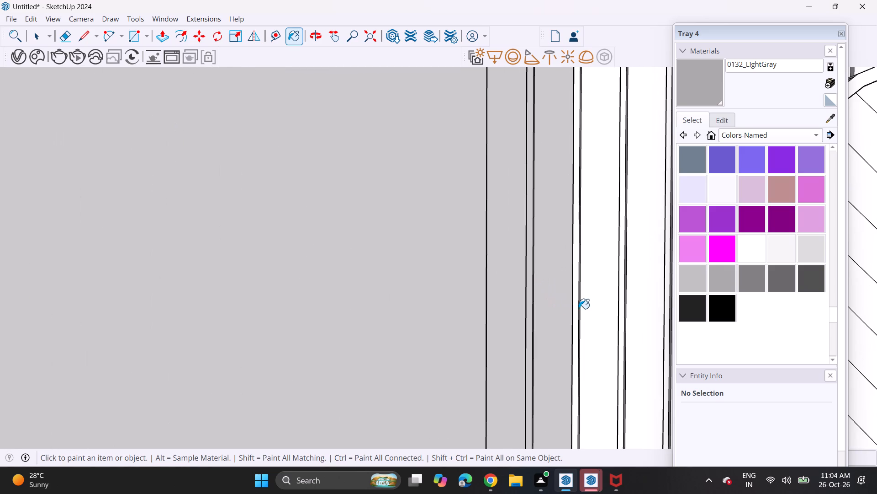
left_click(576, 314)
left_click(591, 314)
Continue painting the vertical slats and grooves with 0132_LightGray up to the edge of the chevron arch.
scroll(592, 318, "down", 6)
middle_click_drag(599, 327, 201, 375)
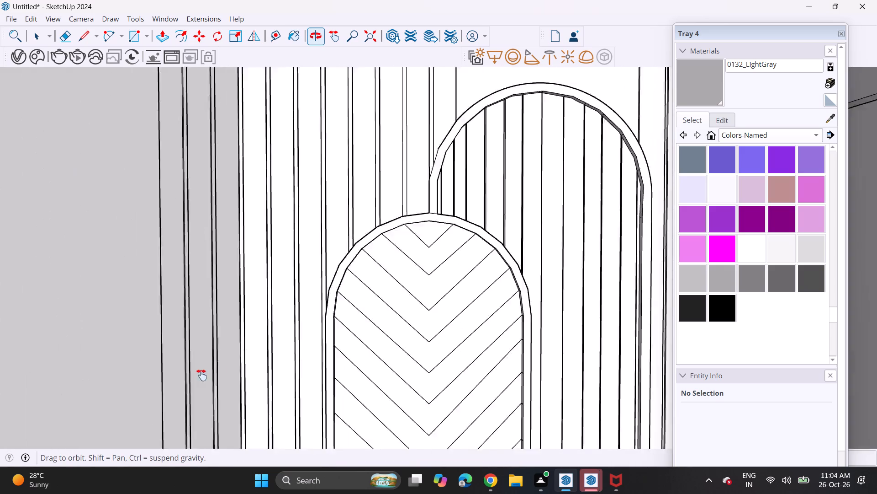
middle_click_drag(201, 375, 166, 375)
left_click(190, 347)
left_click(179, 348)
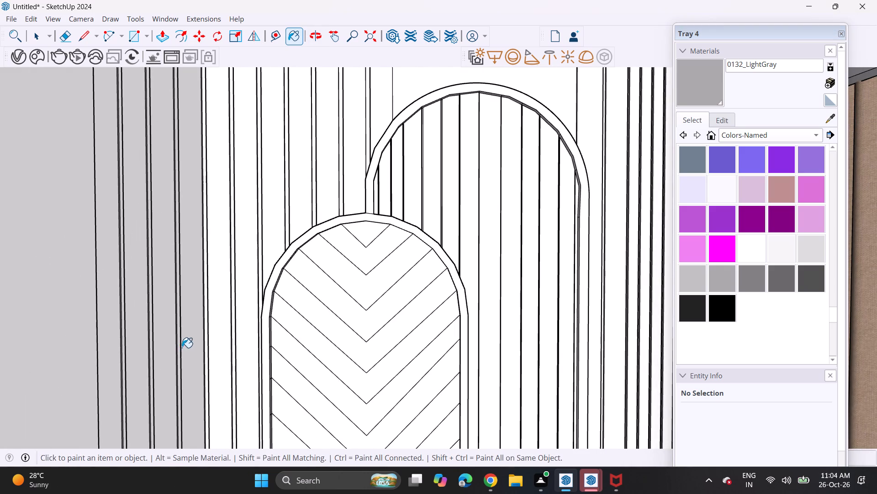
left_click(206, 345)
left_click(218, 349)
left_click(242, 351)
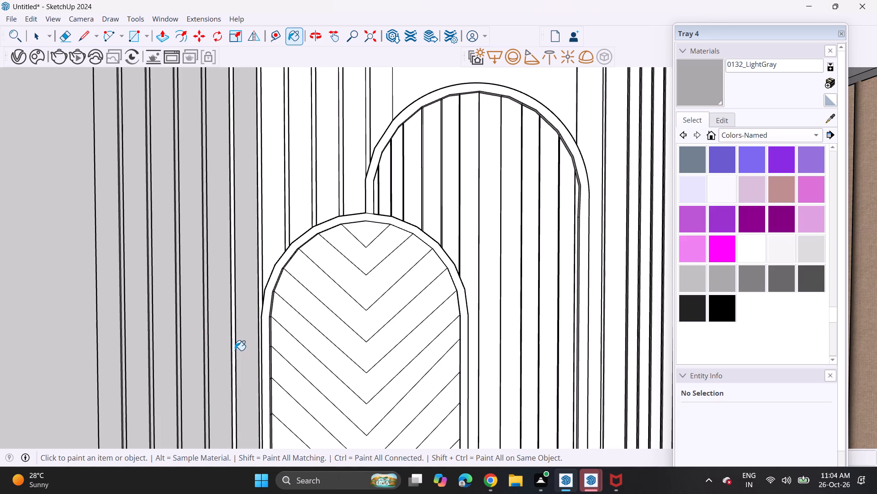
left_click(235, 350)
Paint the vertical slats and grooves above the chevron arch with 0132_LightGray, up to the taller rear arch.
scroll(237, 350, "down", 4)
left_click(254, 298)
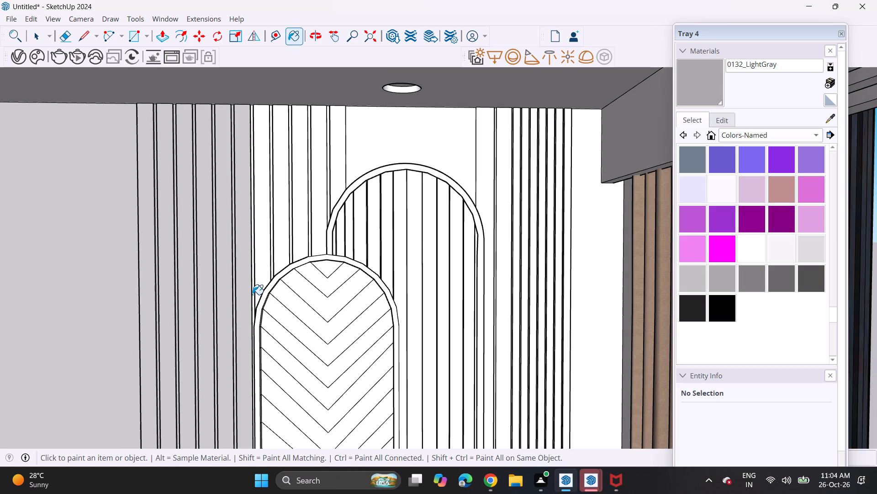
left_click(253, 295)
scroll(253, 295, "up", 5)
left_click(254, 281)
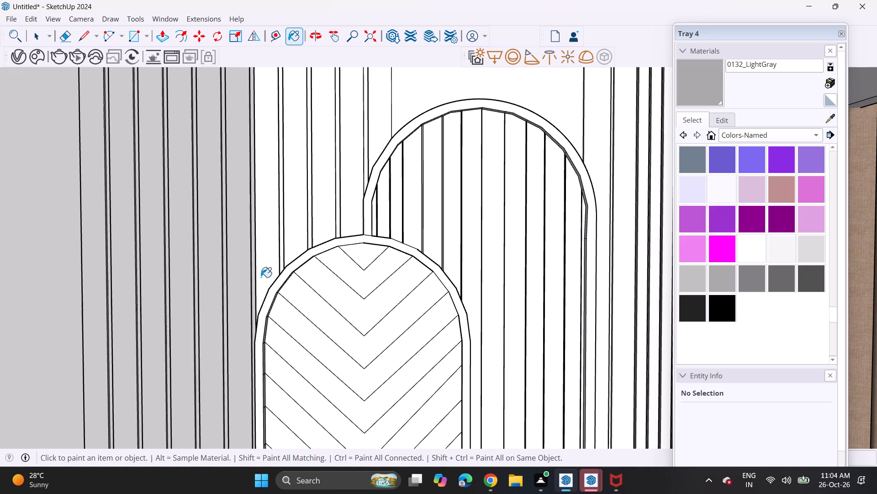
scroll(261, 277, "down", 2)
left_click(268, 274)
left_click(281, 252)
left_click(277, 254)
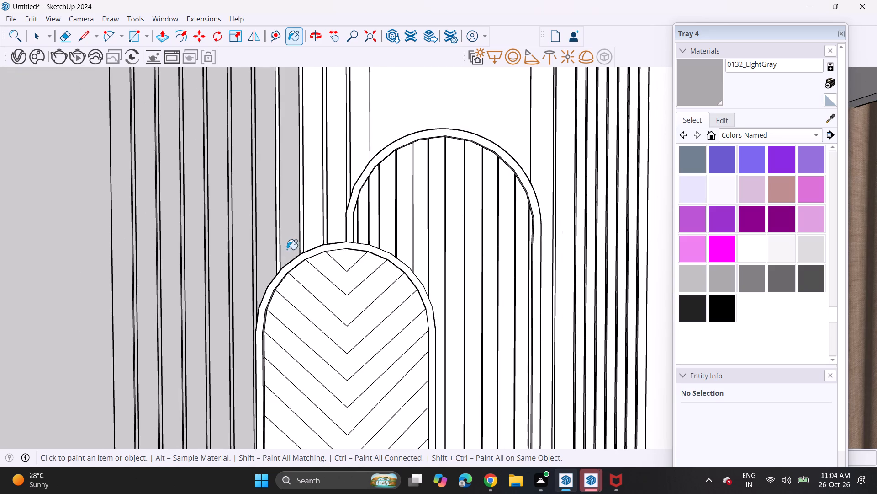
scroll(292, 237, "up", 8)
left_click(267, 269)
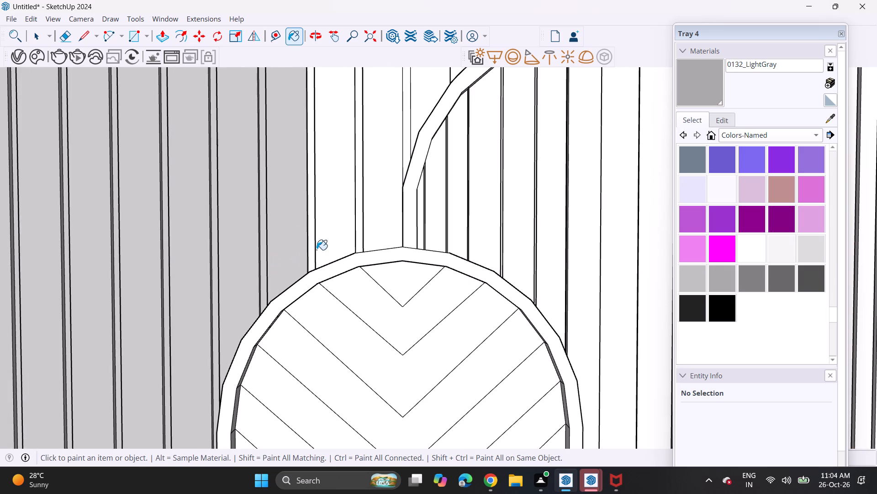
left_click(312, 248)
left_click(336, 241)
left_click(358, 227)
left_click(369, 220)
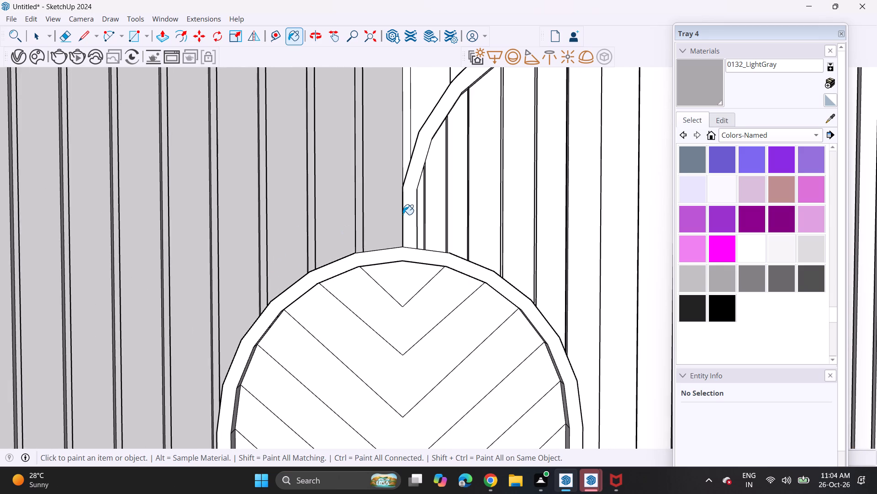
Paint the taller arch's frame, the narrow strips beside it and its first inner slats with 0132_LightGray.
left_click(413, 214)
left_click(403, 160)
left_click(413, 135)
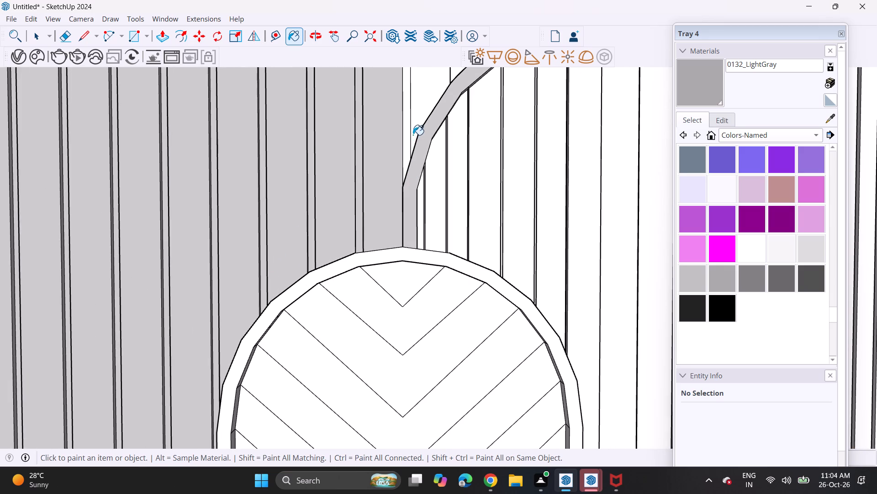
left_click(411, 139)
left_click(406, 145)
left_click(418, 203)
left_click(437, 206)
Paint the flat wall face above the taller arch with 0132_LightGray.
scroll(436, 191, "down", 4)
scroll(437, 194, "up", 2)
scroll(437, 194, "down", 10)
scroll(453, 181, "up", 1, "shift")
middle_click_drag(449, 186, 389, 258, "shift")
scroll(414, 173, "up", 4)
left_click(412, 175)
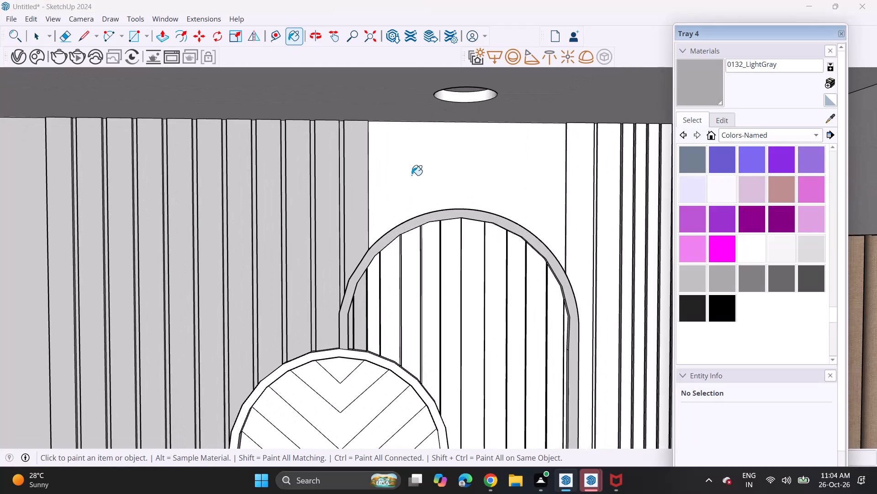
Paint the remaining vertical slats inside the taller arch with 0132_LightGray.
scroll(393, 279, "up", 2)
left_click(373, 321)
left_click(393, 318)
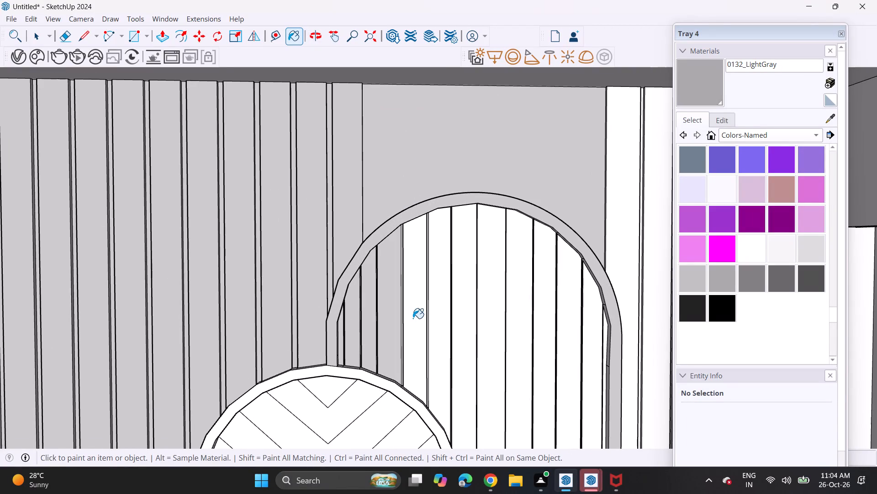
left_click(413, 318)
left_click(430, 318)
left_click(463, 320)
left_click(483, 324)
left_click(516, 328)
left_click(545, 329)
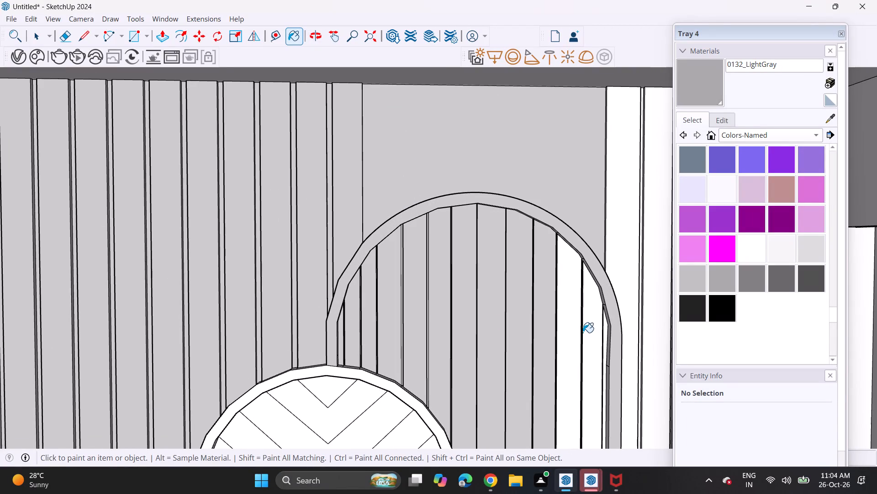
left_click(583, 333)
left_click(576, 341)
left_click_drag(597, 347, 598, 351)
left_click(605, 334)
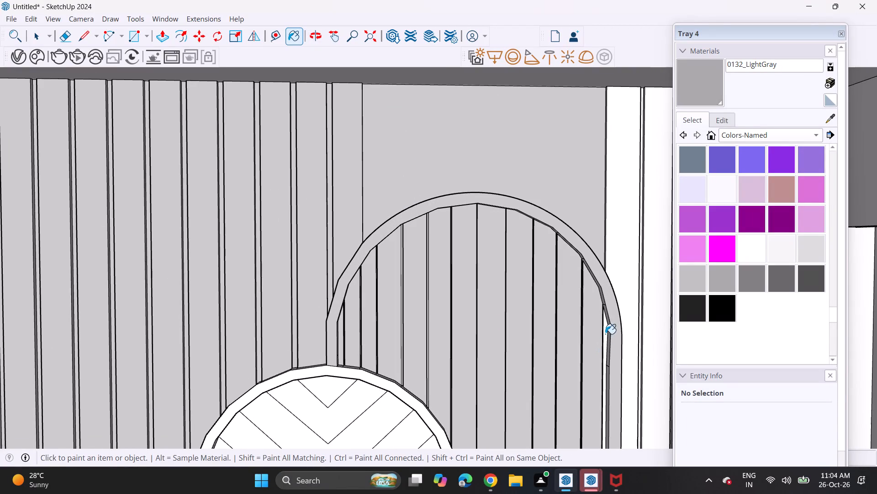
Paint the wall strip and the first vertical slats between the taller arch and the curtain with 0132_LightGray.
scroll(534, 342, "up", 1)
scroll(534, 342, "down", 6)
scroll(538, 344, "up", 1)
middle_click_drag(524, 342, 186, 333, "shift")
middle_click_drag(272, 349, 280, 229, "shift")
left_click(271, 158)
left_click(287, 164)
scroll(304, 188, "up", 3)
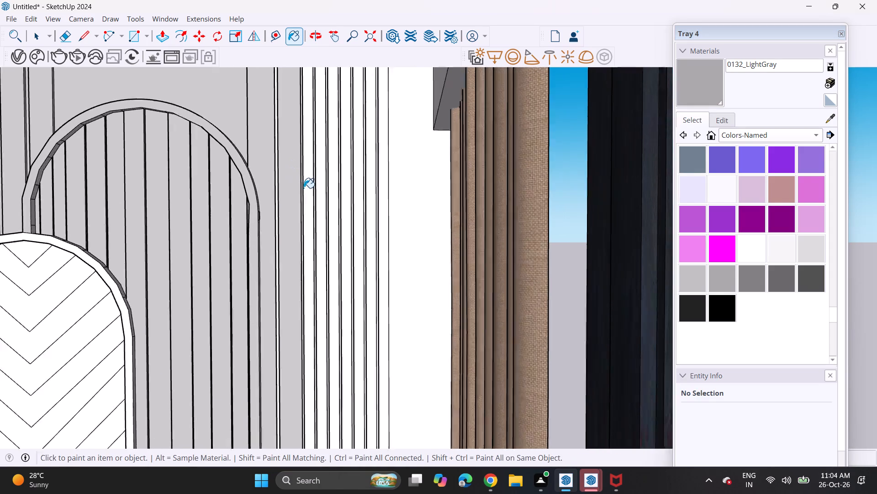
scroll(304, 188, "up", 2)
left_click(308, 193)
left_click(329, 201)
left_click(354, 210)
left_click(359, 220)
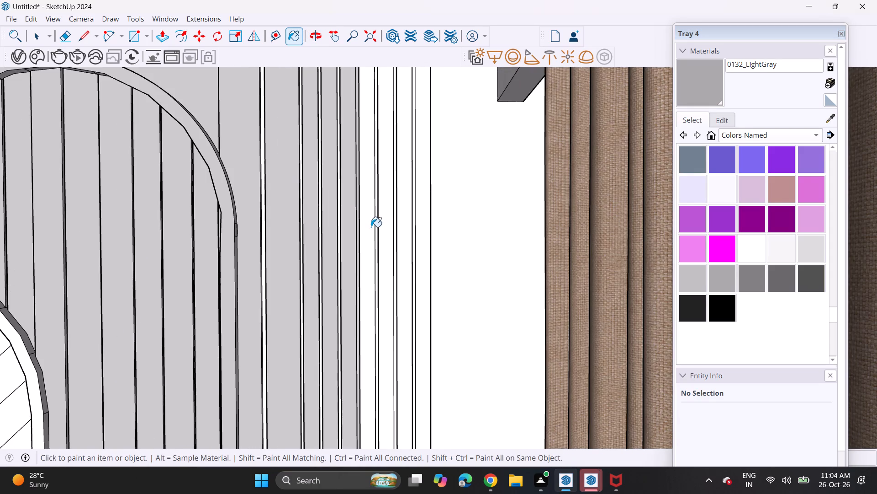
Paint the last slats and grooves and the flat wall beside the brown curtain with 0132_LightGray.
left_click(367, 235)
left_click(385, 235)
double_click(376, 234)
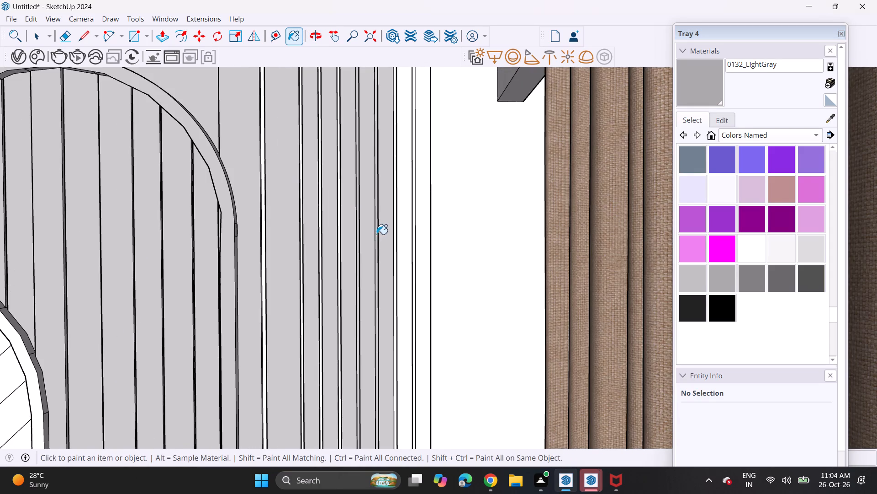
left_click(397, 248)
left_click(395, 247)
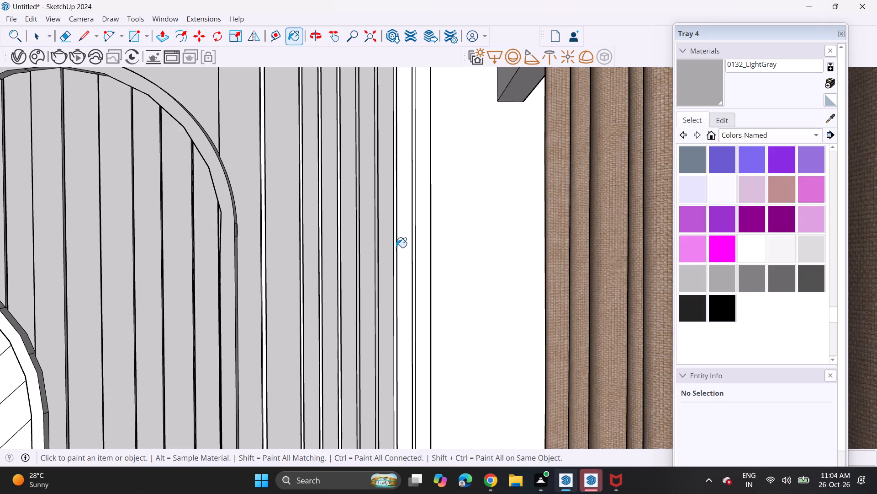
left_click(398, 247)
left_click(396, 248)
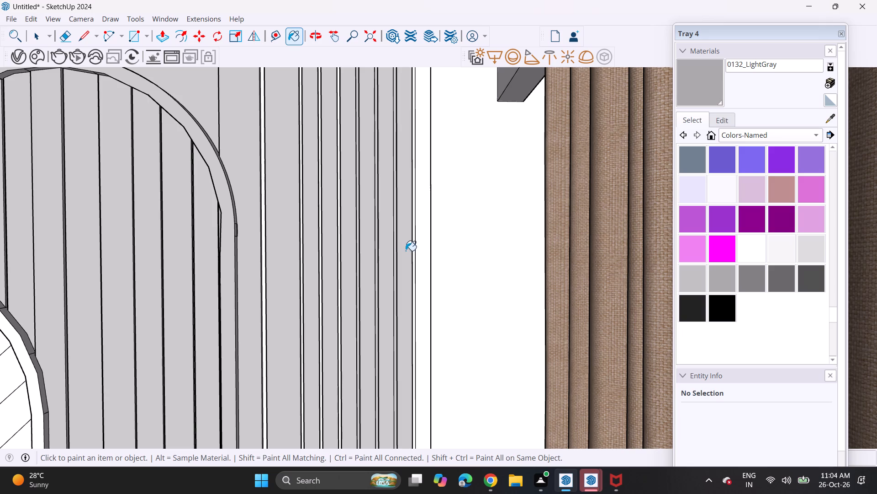
left_click(413, 252)
left_click(420, 252)
left_click(454, 257)
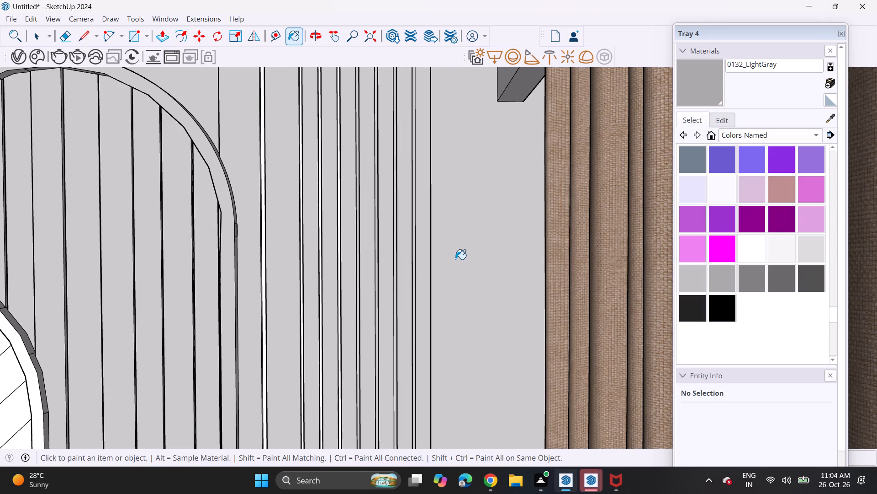
left_click(454, 259)
Paint the missed thin groove face between the taller arch and the curtain-side slats with 0132_LightGray.
scroll(408, 257, "down", 6)
middle_click_drag(376, 268, 456, 294, "shift")
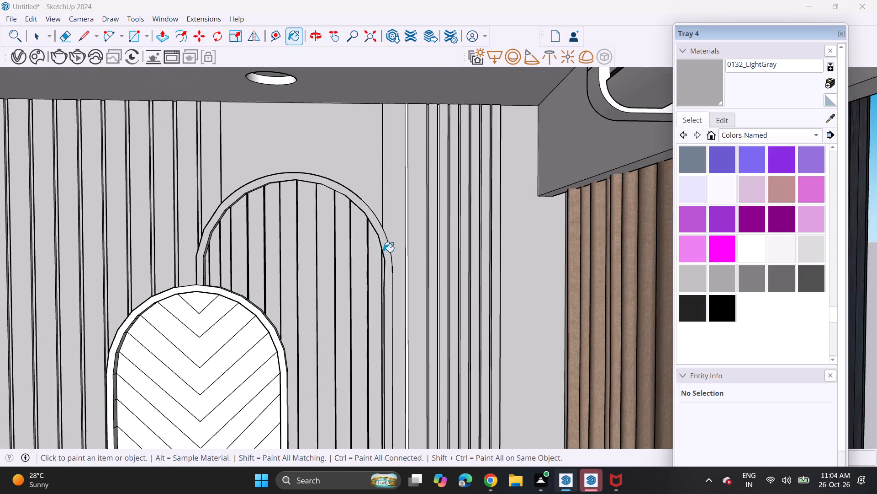
scroll(383, 251, "up", 8)
left_click(425, 259)
scroll(413, 255, "down", 7)
scroll(410, 262, "up", 3)
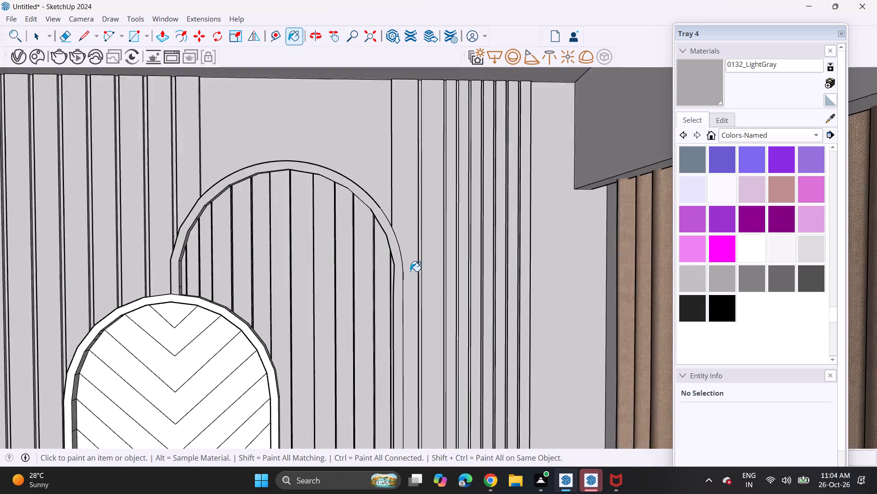
scroll(406, 269, "down", 8)
scroll(399, 272, "up", 1)
scroll(399, 272, "down", 6)
middle_click_drag(390, 279, 514, 251)
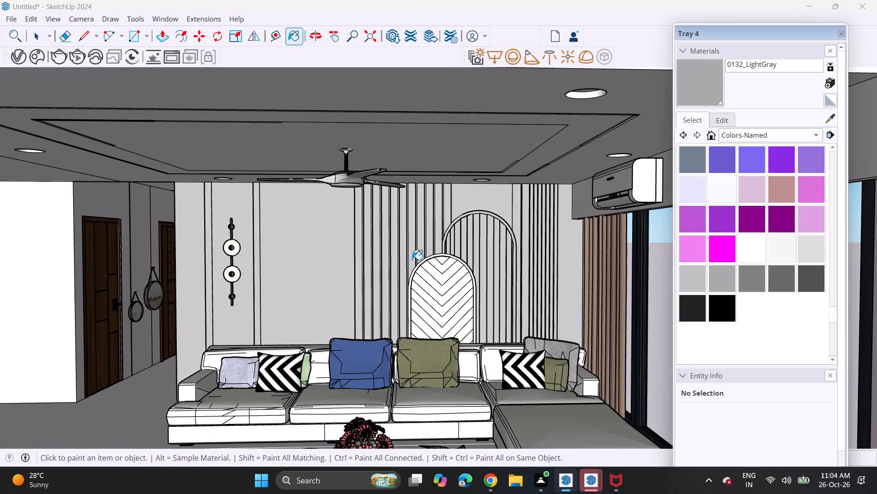
Paint the corridor's door wall sections and its end wall with 0132_LightGray.
middle_click_drag(248, 277, 358, 268, "shift")
left_click(206, 197)
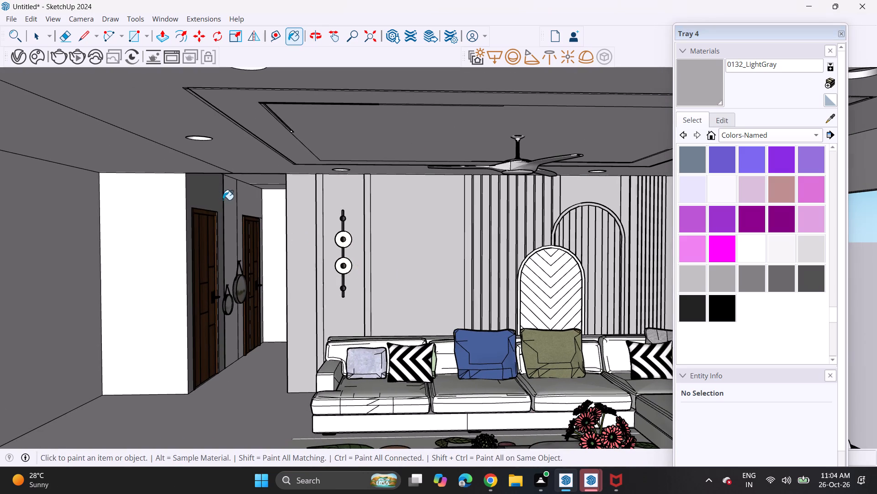
left_click(223, 200)
left_click(241, 207)
left_click(267, 214)
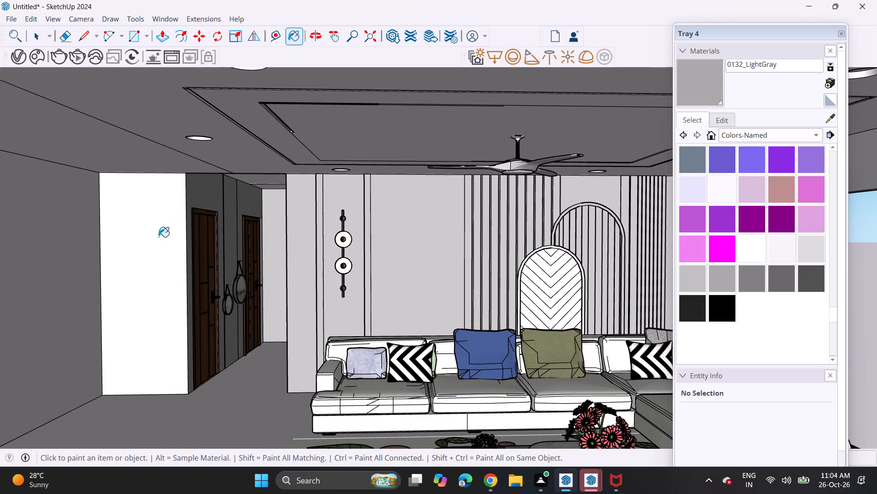
Paint the white wall section beside the corridor door and the adjoining ceiling areas with 0132_LightGray.
left_click(158, 237)
left_click(230, 162)
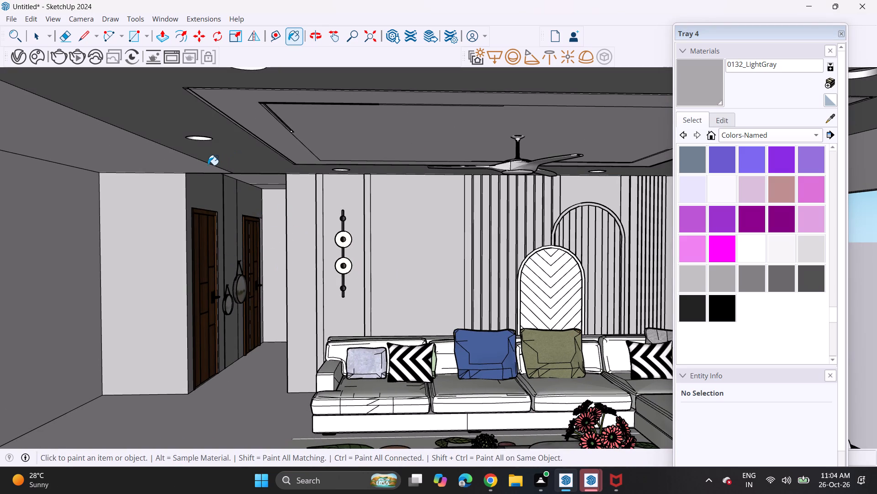
left_click(183, 164)
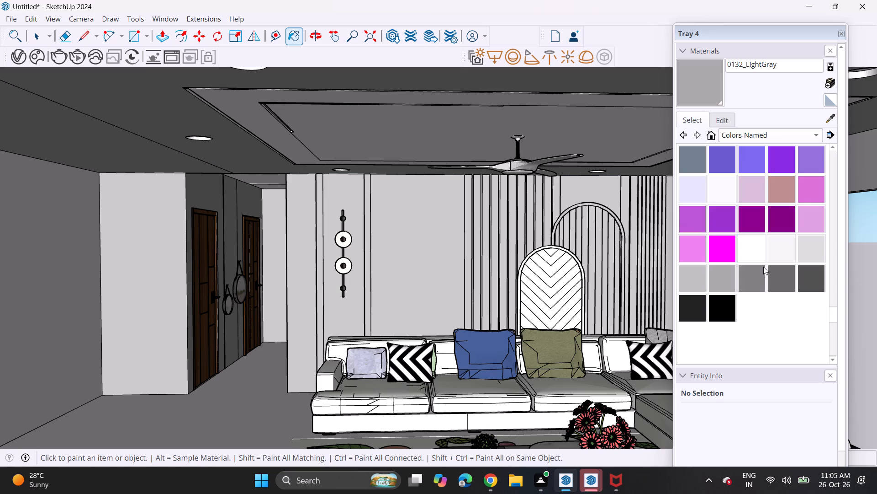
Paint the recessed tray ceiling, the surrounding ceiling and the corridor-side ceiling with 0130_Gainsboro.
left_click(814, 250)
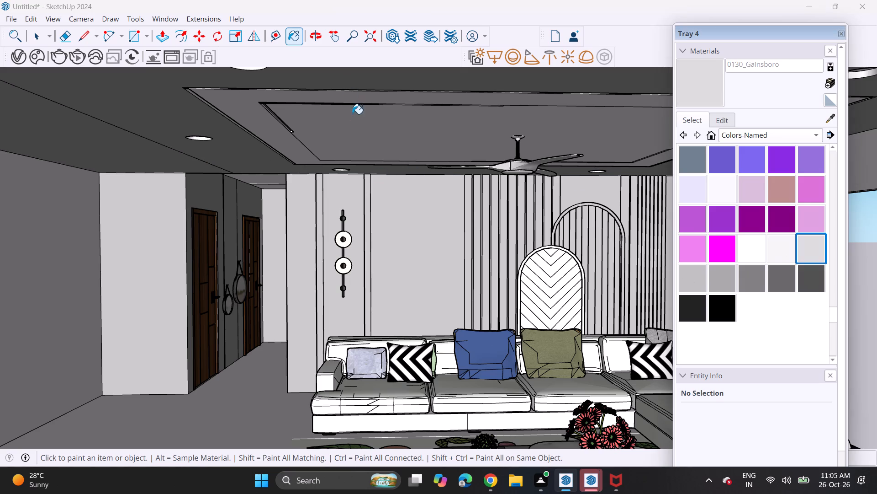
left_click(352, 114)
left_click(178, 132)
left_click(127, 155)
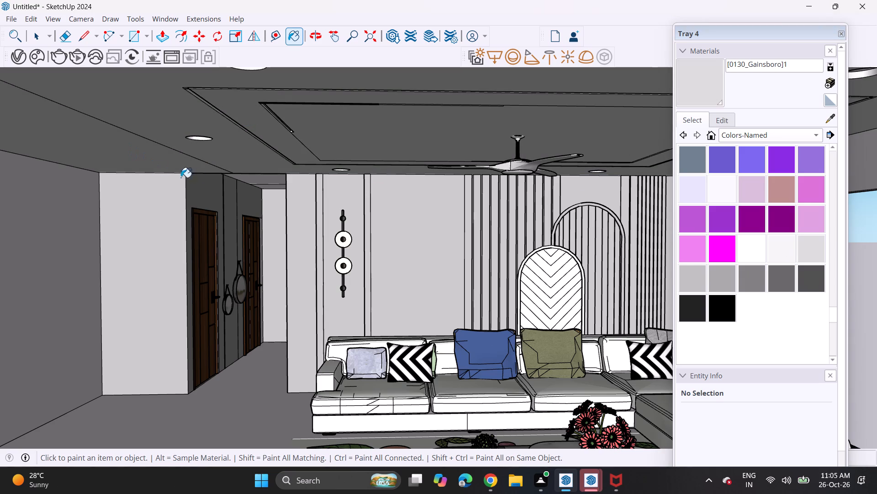
Paint the recessed tray ceiling, the surrounding ceiling and the corridor-side ceiling with 0129_WhiteSmoke.
middle_click_drag(309, 216, 252, 225)
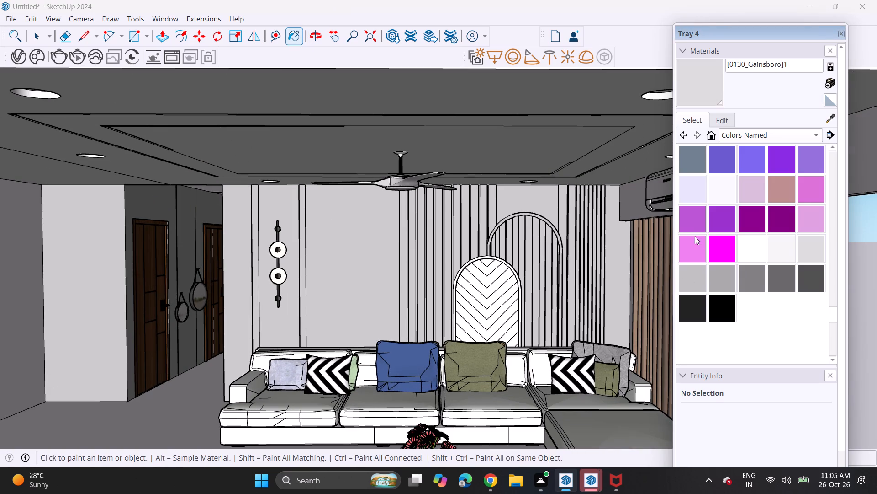
left_click(784, 247)
left_click(375, 89)
left_click(343, 146)
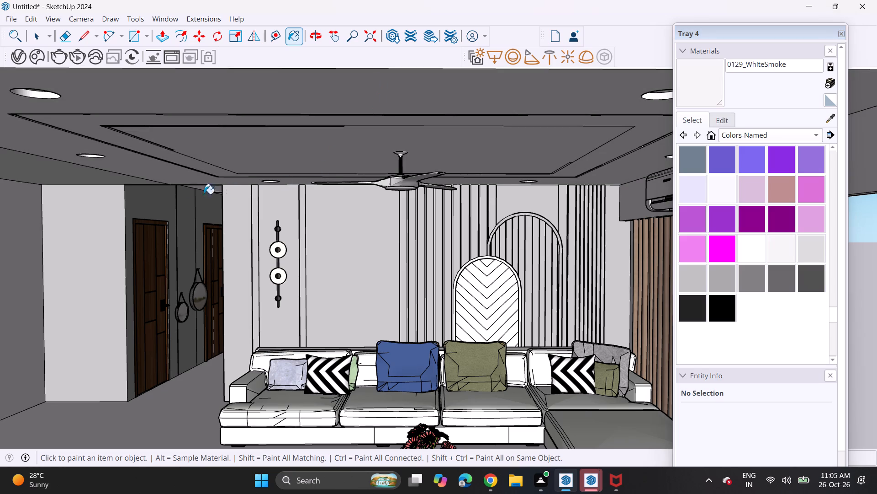
left_click(100, 181)
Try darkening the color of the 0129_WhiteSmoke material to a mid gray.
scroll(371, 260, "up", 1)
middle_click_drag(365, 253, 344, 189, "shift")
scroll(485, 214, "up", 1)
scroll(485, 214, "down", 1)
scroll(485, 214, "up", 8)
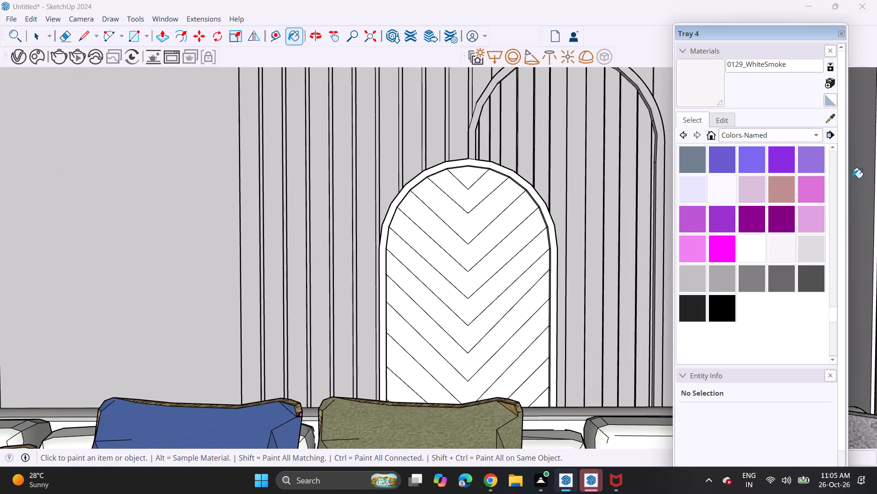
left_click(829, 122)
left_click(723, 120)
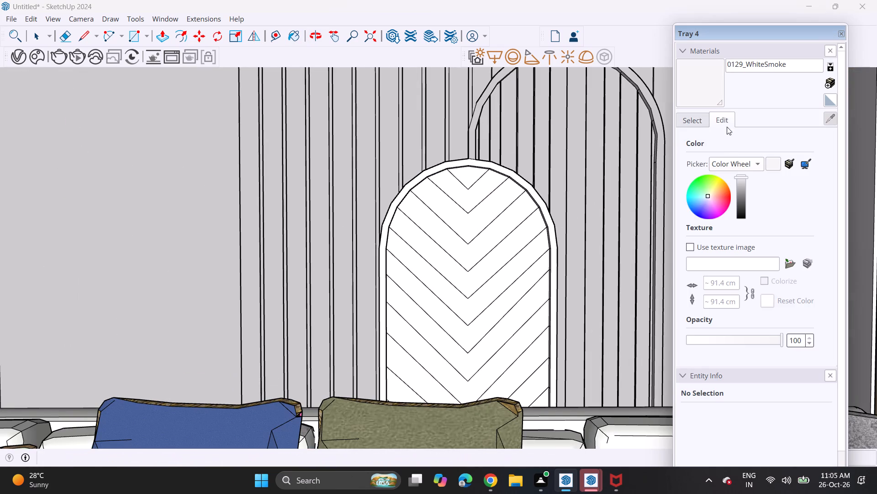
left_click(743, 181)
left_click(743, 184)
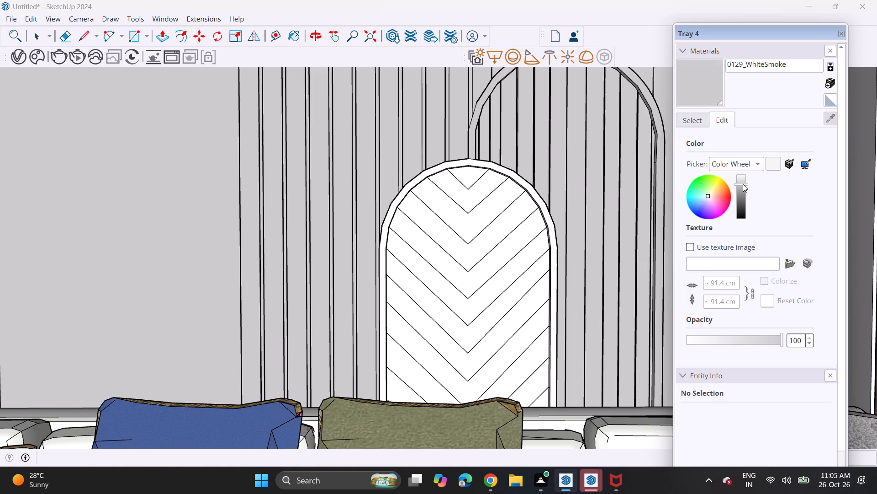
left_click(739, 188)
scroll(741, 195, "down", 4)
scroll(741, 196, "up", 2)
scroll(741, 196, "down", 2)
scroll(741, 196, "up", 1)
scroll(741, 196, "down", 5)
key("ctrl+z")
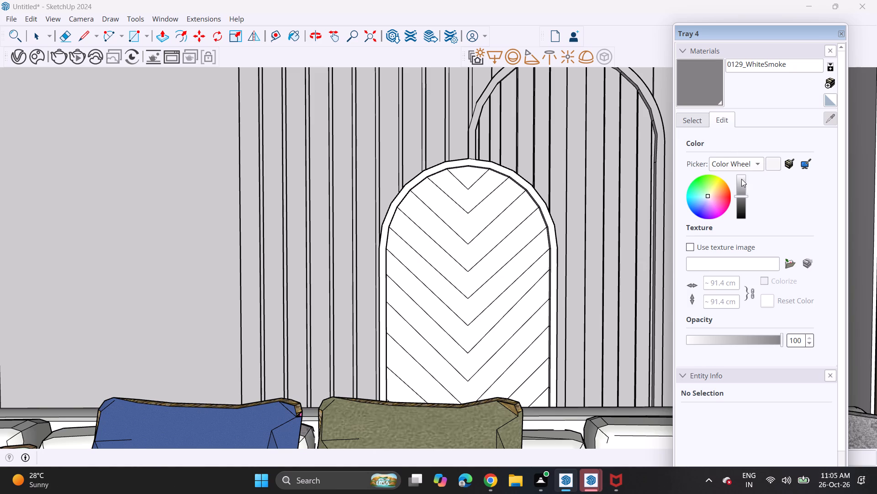
Brighten the color of the 0129_WhiteSmoke material to full white.
left_click(741, 178)
scroll(760, 256, "down", 7)
scroll(584, 265, "down", 7)
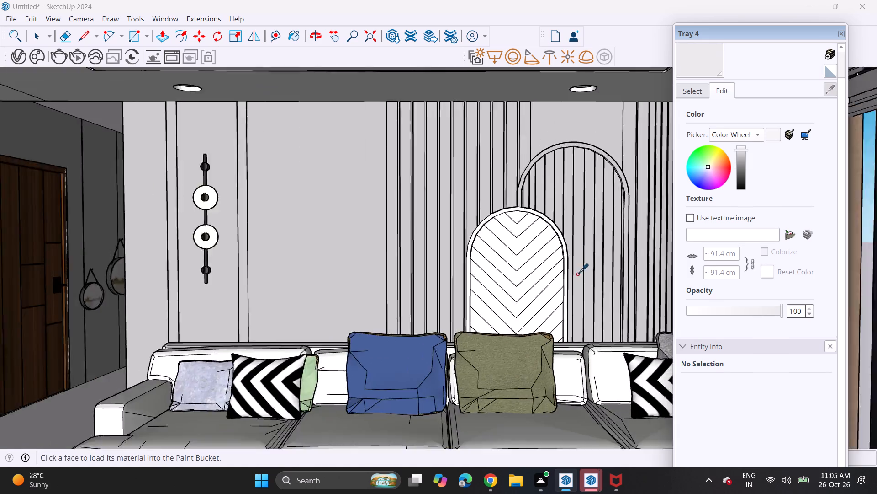
scroll(577, 274, "down", 7)
middle_click_drag(556, 275, 531, 275, "shift")
scroll(539, 277, "up", 1, "shift")
left_click_drag(741, 154, 731, 125)
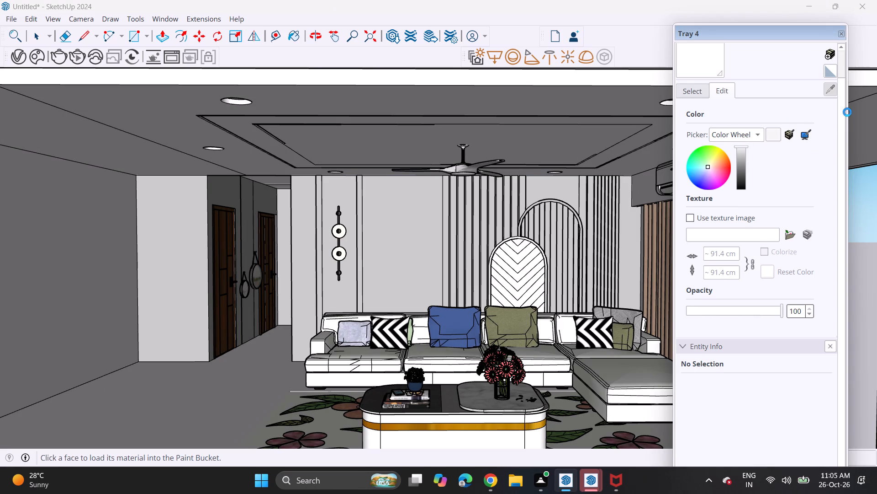
left_click(701, 91)
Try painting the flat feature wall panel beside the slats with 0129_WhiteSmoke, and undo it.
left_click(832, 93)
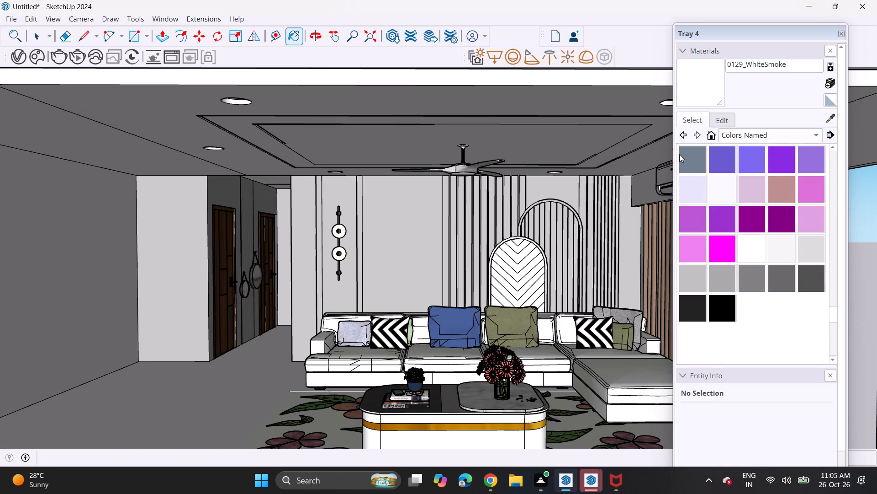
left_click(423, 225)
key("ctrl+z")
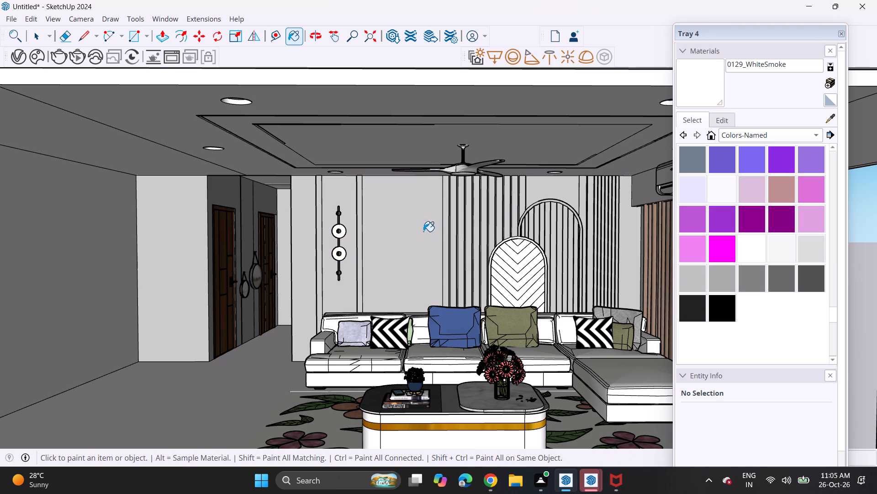
Sample 0132_LightGray from the feature wall and darken the material's color to a deeper gray.
left_click(828, 115)
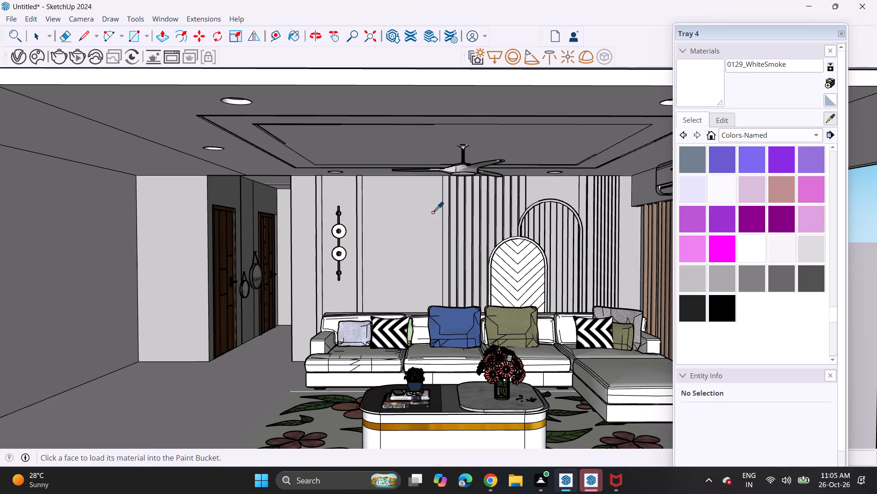
left_click(433, 212)
left_click(726, 121)
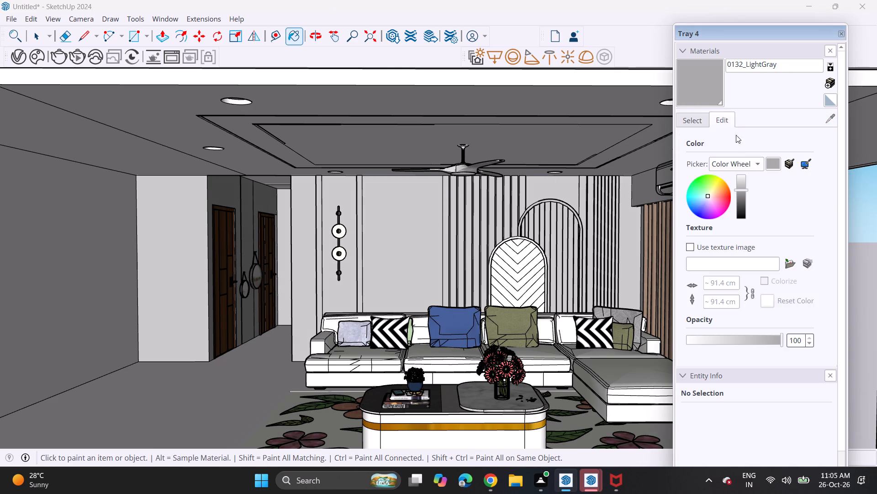
left_click(740, 195)
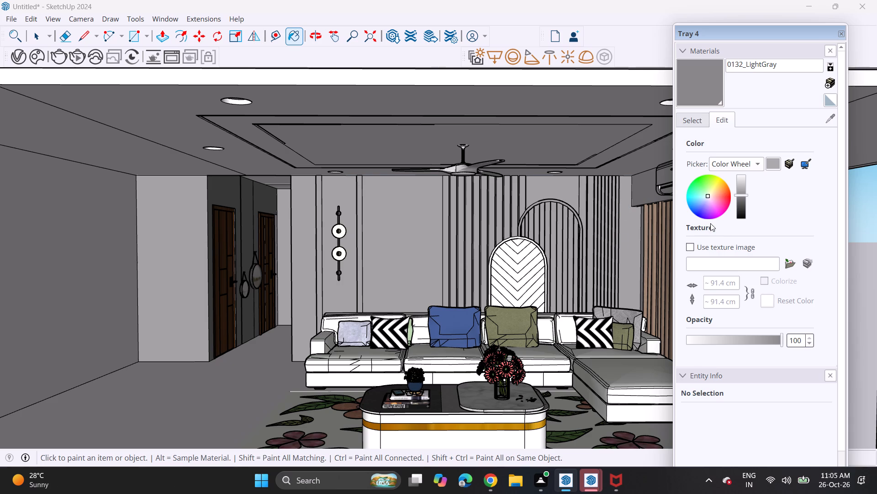
left_click(701, 124)
Paint the upper chevron strips of the smaller arched panel with the darkened 0132_LightGray.
left_click(829, 119)
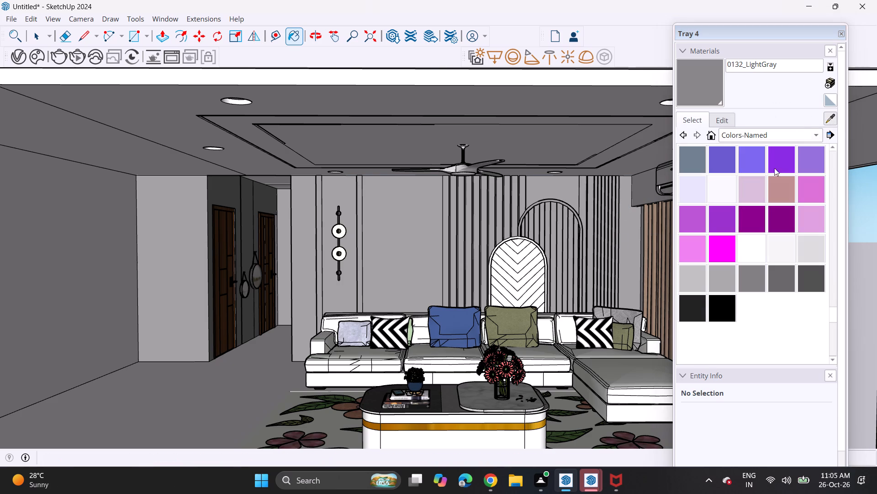
scroll(603, 257, "up", 2)
scroll(582, 263, "down", 1)
scroll(569, 267, "up", 2)
scroll(477, 280, "up", 13)
scroll(474, 245, "down", 1)
scroll(474, 242, "up", 1)
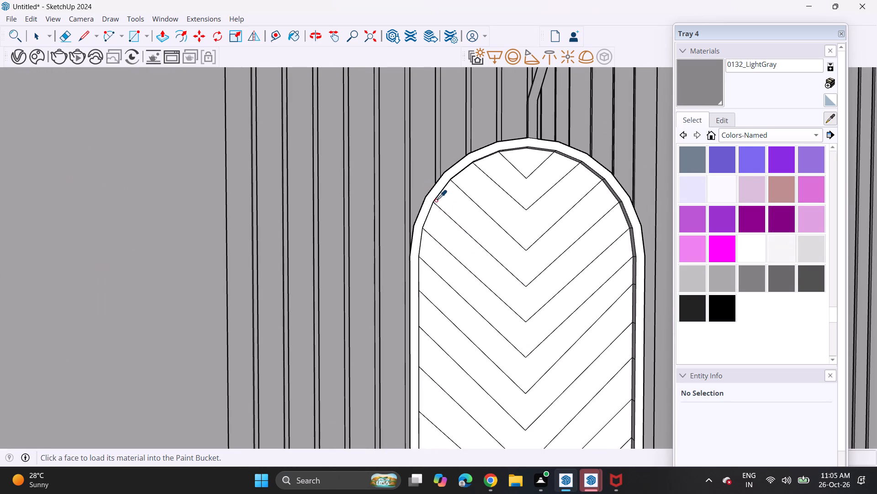
left_click(710, 90)
left_click(526, 170)
left_click(532, 187)
left_click(526, 230)
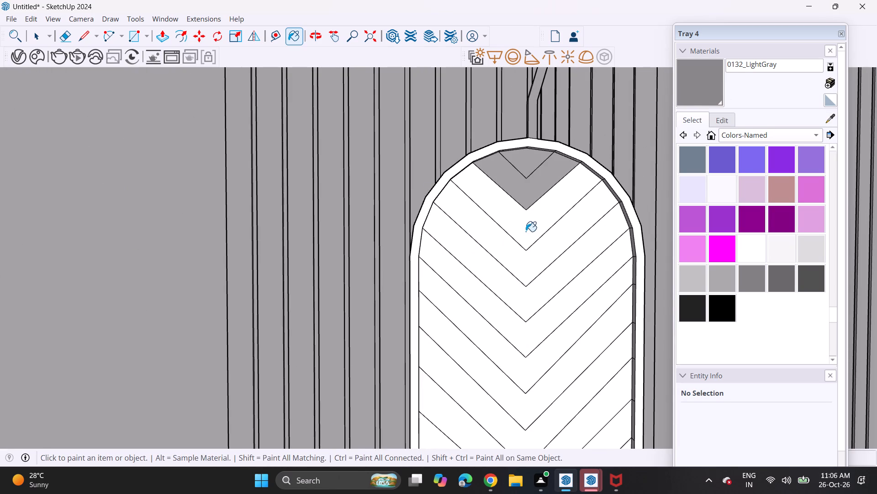
left_click(528, 270)
left_click(522, 301)
left_click(518, 337)
left_click(522, 372)
left_click_drag(524, 391, 526, 398)
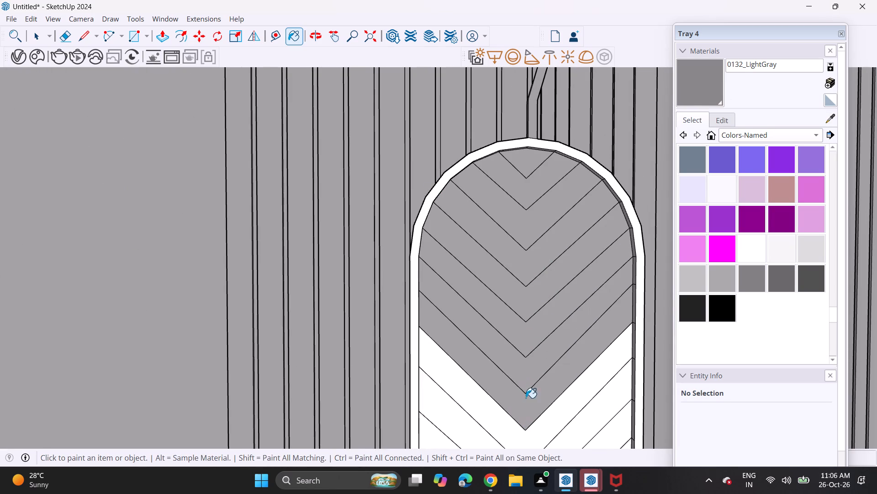
left_click(526, 403)
Paint the lower chevron strips of the smaller arched panel with the darkened 0132_LightGray.
scroll(525, 393, "down", 4)
middle_click_drag(524, 388, 488, 228, "shift")
scroll(488, 221, "up", 1, "shift")
middle_click_drag(491, 225, 496, 332)
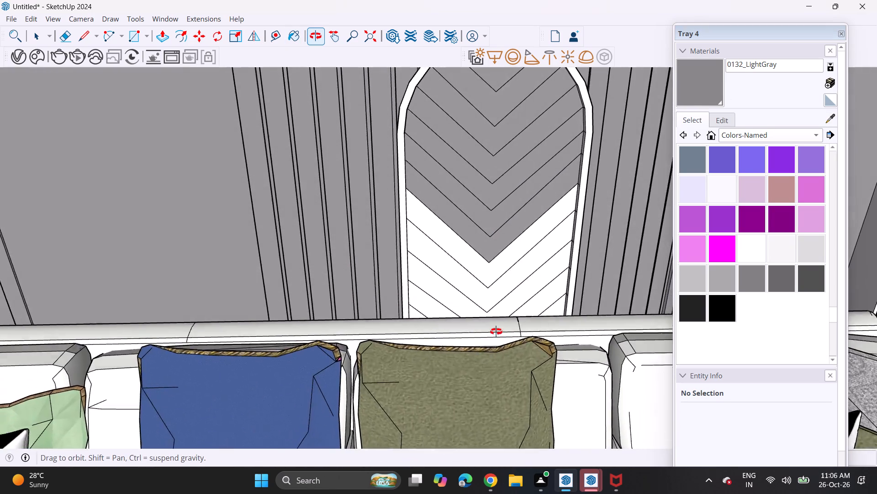
middle_click_drag(496, 332, 624, 394)
scroll(469, 276, "up", 3)
left_click(487, 247)
left_click(488, 270)
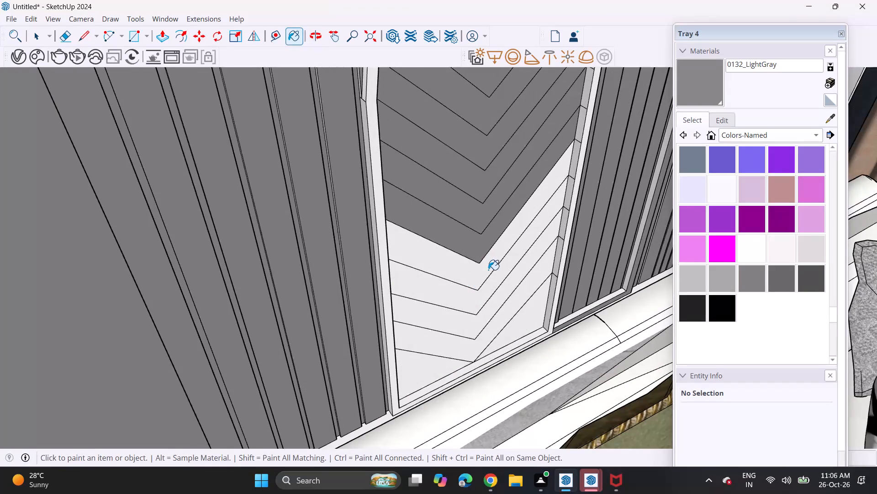
left_click(491, 294)
left_click(494, 322)
left_click(491, 312)
left_click(511, 341)
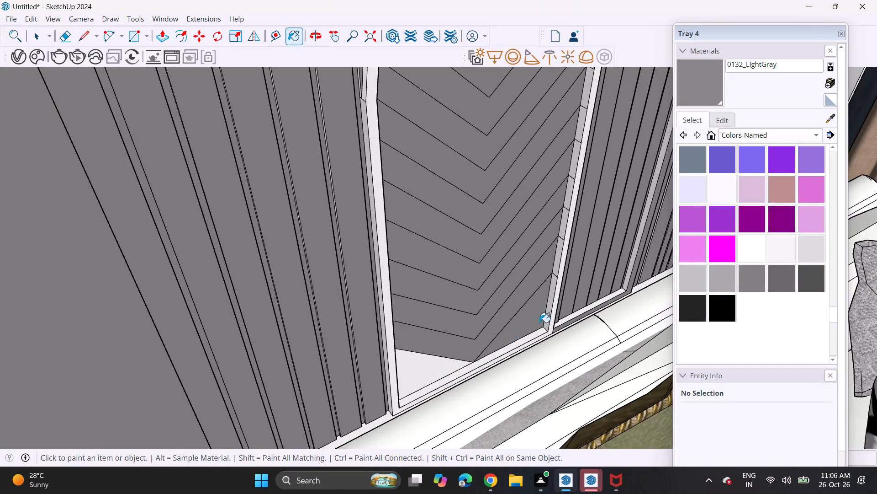
Paint the smaller arch's frame, its edge faces and the remaining bottom chevron piece with the darkened 0132_LightGray.
left_click(558, 299)
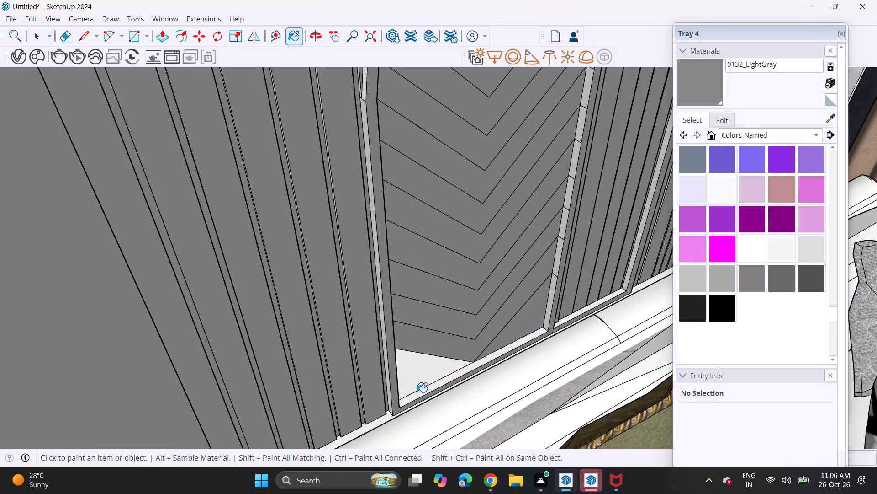
left_click(417, 392)
left_click(417, 380)
left_click(388, 379)
middle_click_drag(520, 323, 504, 306)
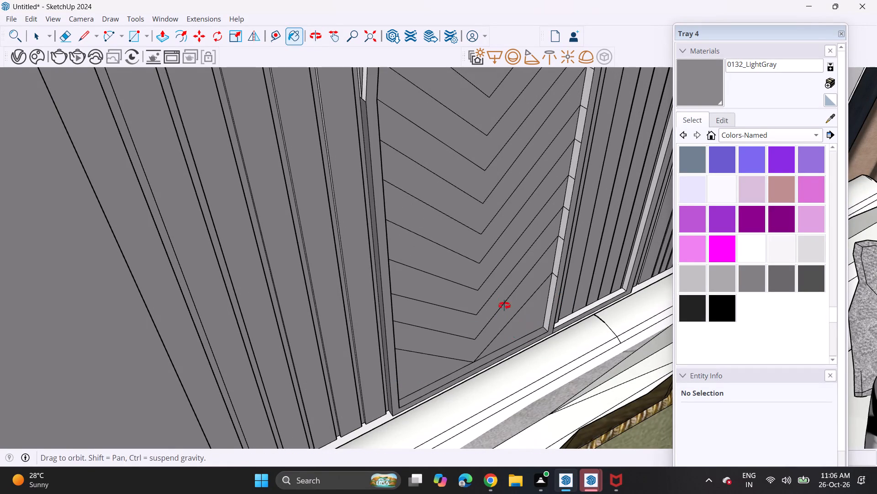
middle_click_drag(504, 306, 484, 277)
scroll(548, 251, "up", 3)
left_click(558, 257)
scroll(560, 248, "down", 6)
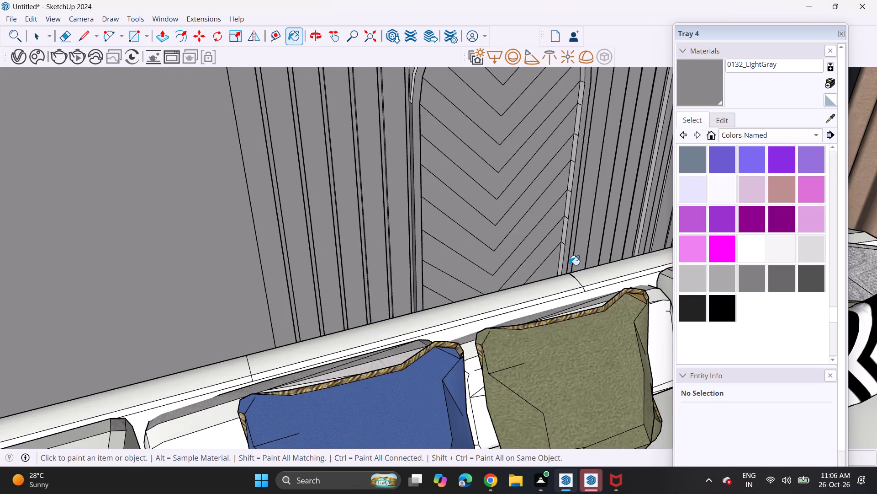
Examine the painted arches and feature wall behind the sofa from several angles and distances.
middle_click_drag(566, 253, 523, 202)
scroll(512, 195, "up", 1)
scroll(500, 191, "down", 5)
middle_click_drag(518, 232, 555, 292, "shift")
middle_click_drag(527, 271, 485, 230)
scroll(468, 220, "up", 1)
scroll(460, 215, "down", 2)
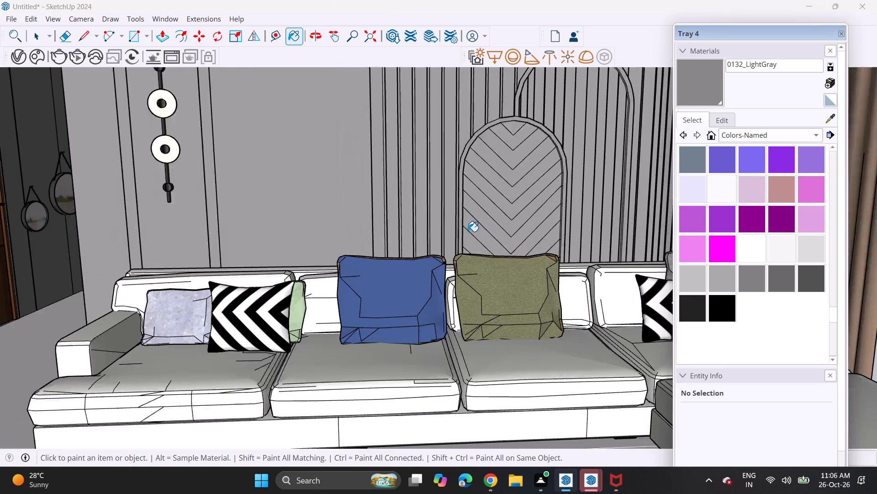
scroll(468, 231, "down", 2)
middle_click_drag(511, 252, 486, 218)
scroll(486, 218, "up", 1)
scroll(474, 208, "down", 4)
middle_click_drag(485, 226, 512, 256)
middle_click_drag(507, 257, 489, 236)
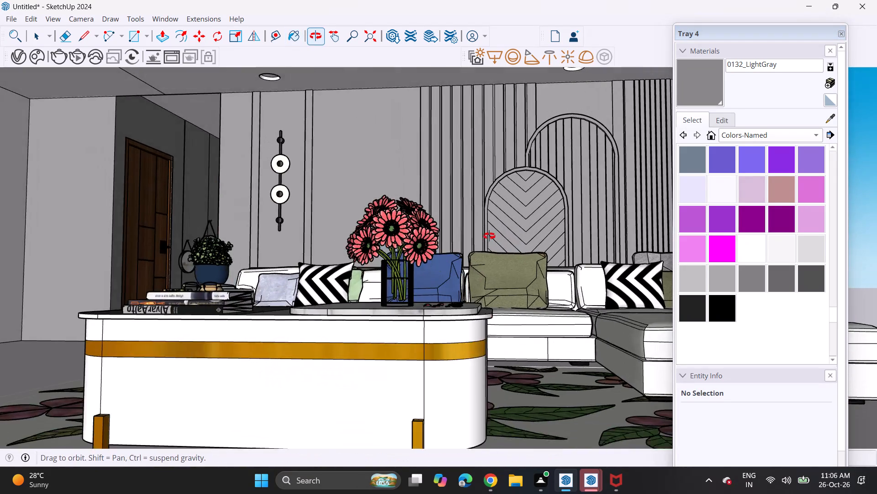
middle_click_drag(489, 236, 493, 244)
middle_click_drag(539, 231, 497, 226, "shift")
middle_click_drag(492, 237, 514, 286)
scroll(539, 292, "up", 1)
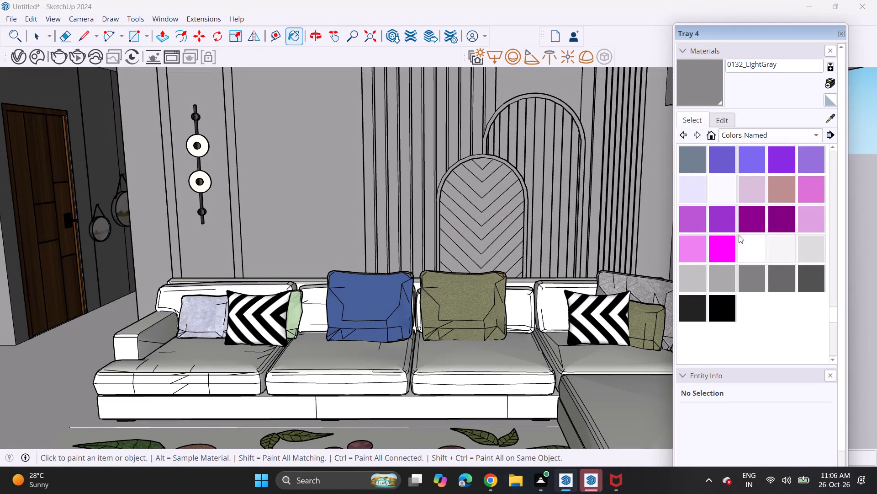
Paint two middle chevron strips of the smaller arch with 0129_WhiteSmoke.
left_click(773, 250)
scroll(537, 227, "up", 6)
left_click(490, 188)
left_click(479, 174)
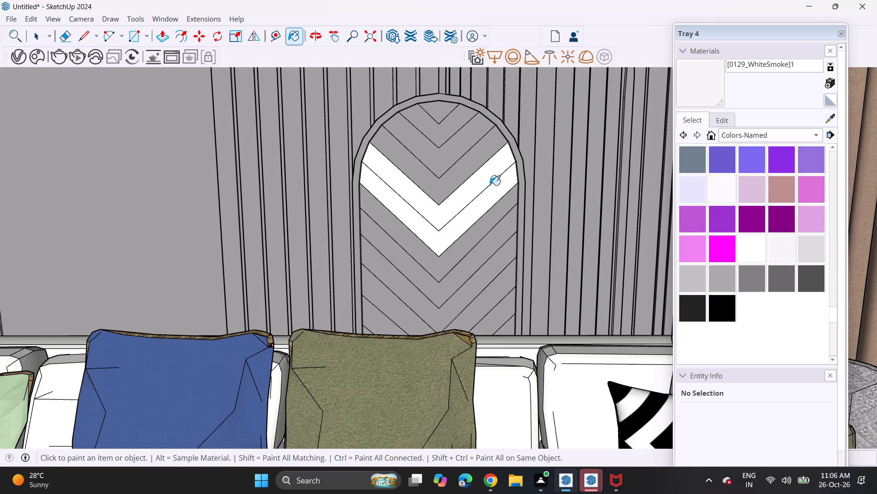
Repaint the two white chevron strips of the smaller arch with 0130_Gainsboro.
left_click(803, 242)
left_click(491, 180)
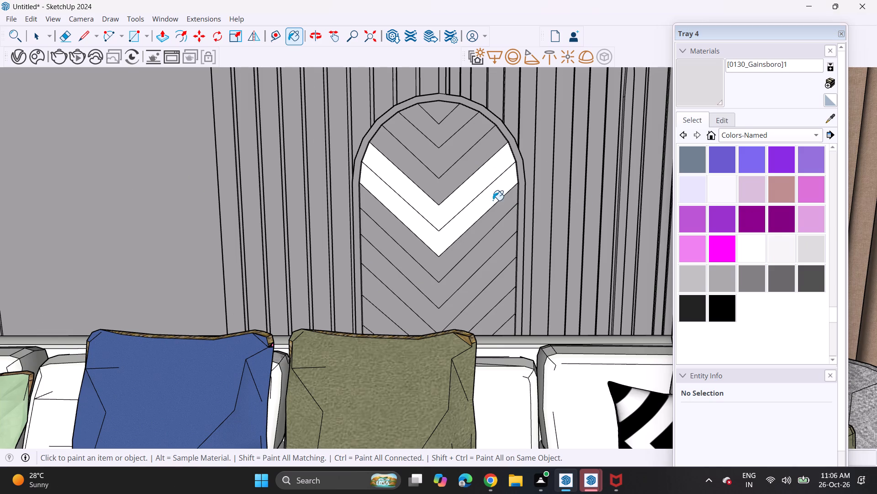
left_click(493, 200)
Paint four middle chevron strips of the smaller arch with 0131_Silver.
left_click(694, 271)
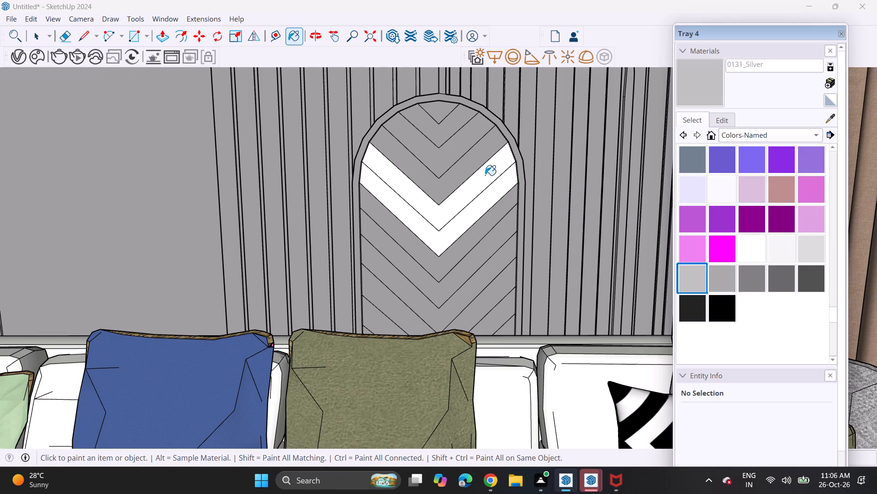
left_click(485, 175)
left_click(489, 193)
left_click(475, 235)
left_click(478, 252)
left_click(477, 268)
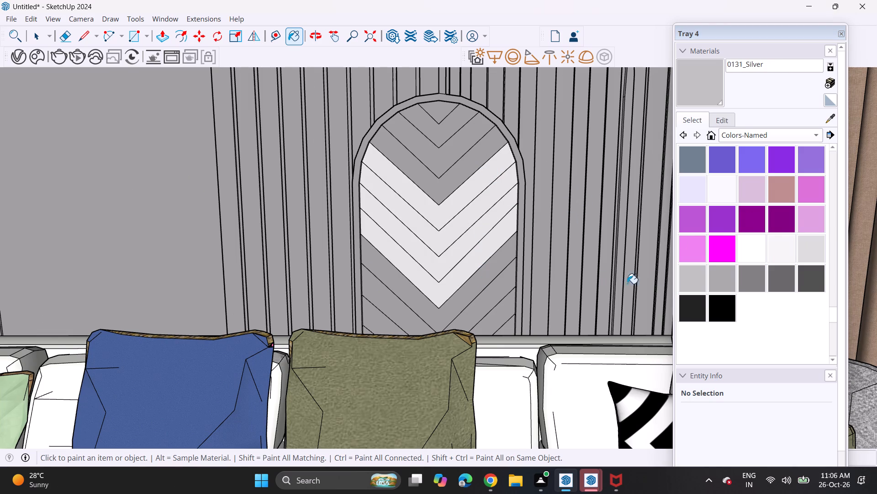
Paint all the visible chevron strips of the smaller arch with 0132_LightGray.
left_click(717, 280)
left_click(486, 252)
left_click(475, 234)
left_click(471, 217)
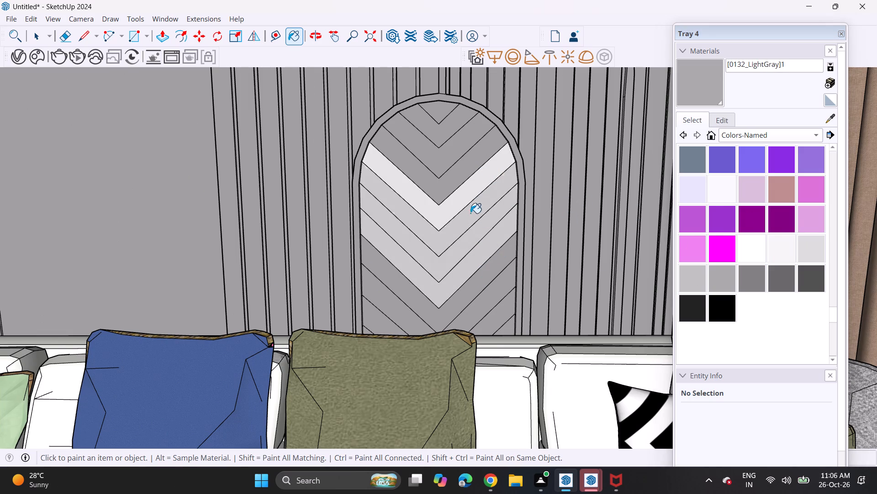
left_click(468, 203)
left_click(462, 177)
left_click(456, 151)
left_click(448, 123)
left_click(444, 116)
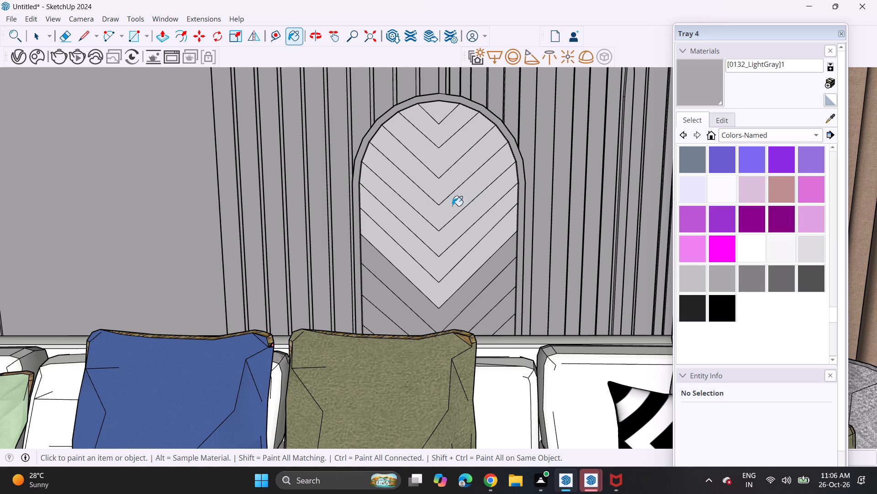
left_click(475, 277)
left_click(482, 301)
left_click(491, 321)
left_click(503, 331)
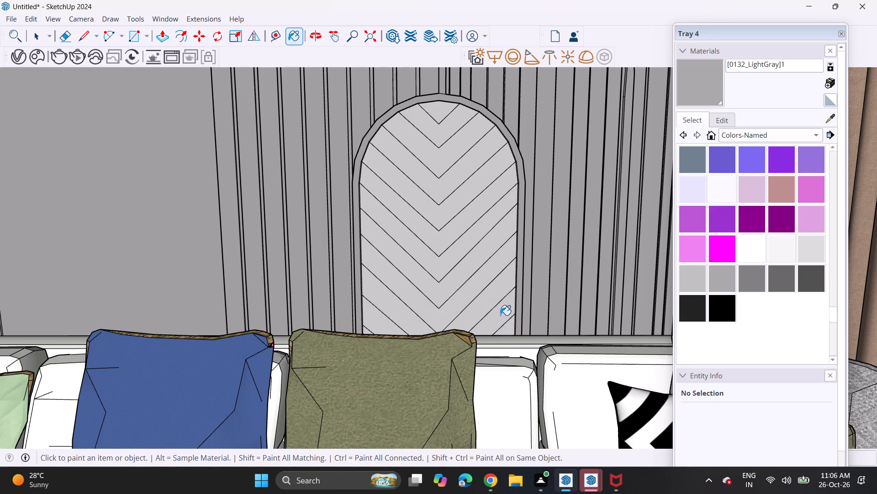
Paint the vertical strips in the left and middle part of the larger arch with 0132_LightGray.
scroll(493, 300, "down", 5)
middle_click_drag(499, 273, 475, 288, "shift")
scroll(457, 177, "up", 4)
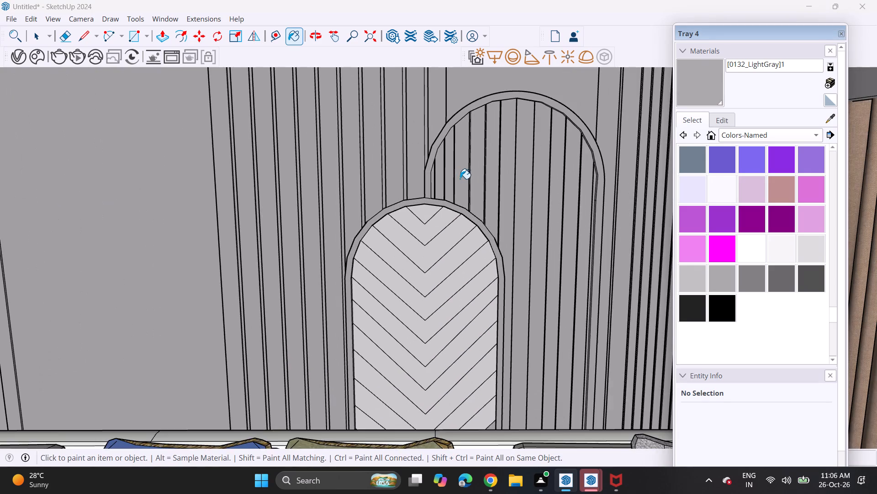
scroll(460, 179, "up", 8)
left_click(396, 204)
left_click(400, 196)
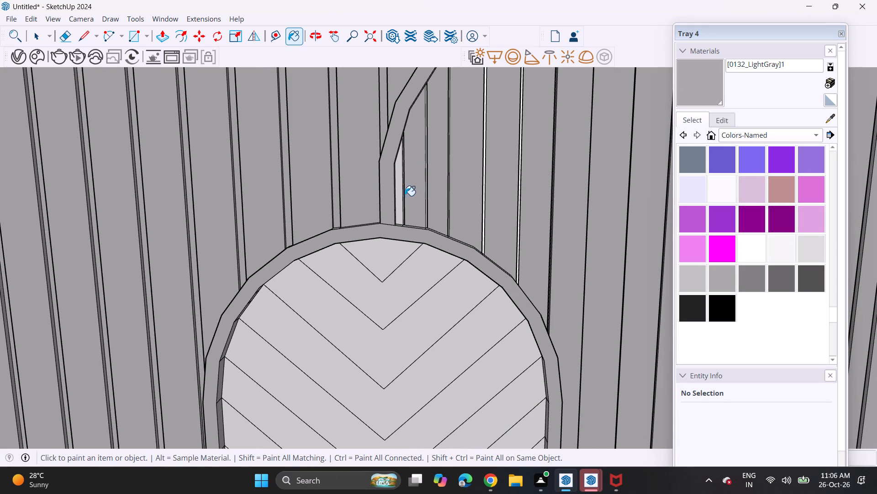
left_click(413, 193)
left_click(433, 193)
left_click(455, 196)
left_click(504, 197)
left_click(537, 196)
left_click(565, 203)
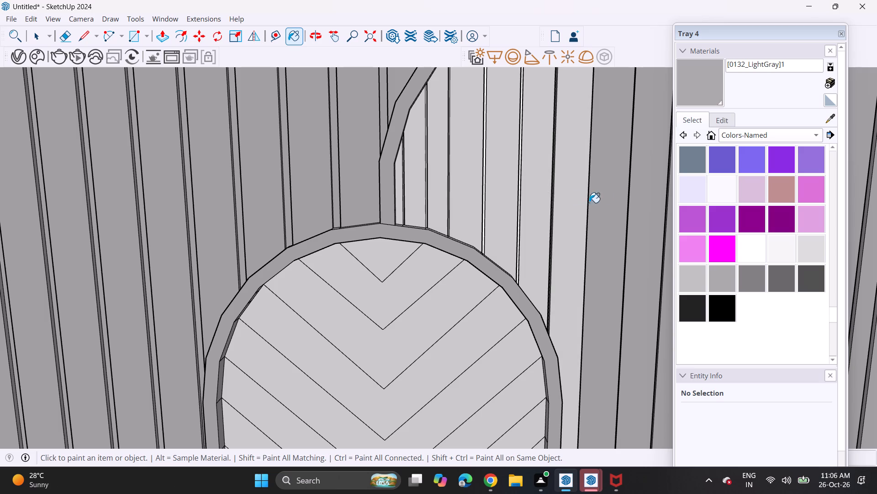
left_click(600, 203)
Paint the remaining vertical strips on the right side of the larger arch with 0132_LightGray.
scroll(581, 215, "down", 6)
middle_click_drag(581, 237, 391, 211)
left_click(434, 240)
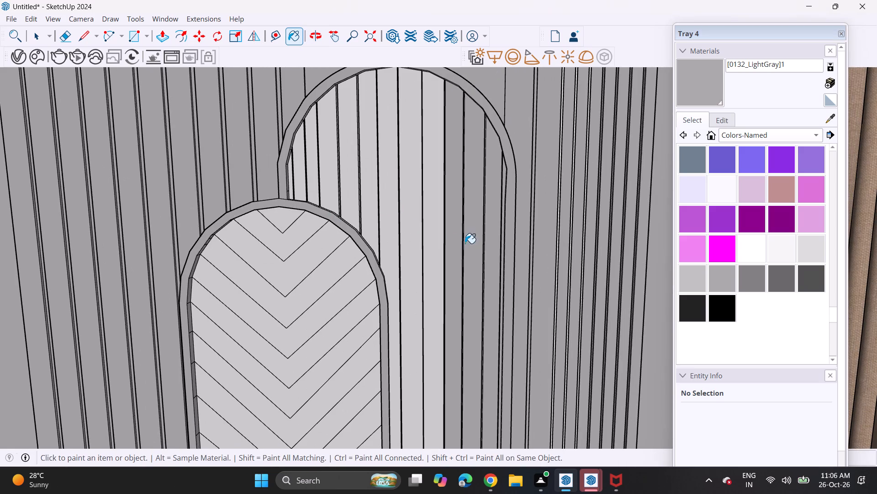
left_click(465, 243)
left_click(458, 248)
left_click(491, 249)
left_click(502, 245)
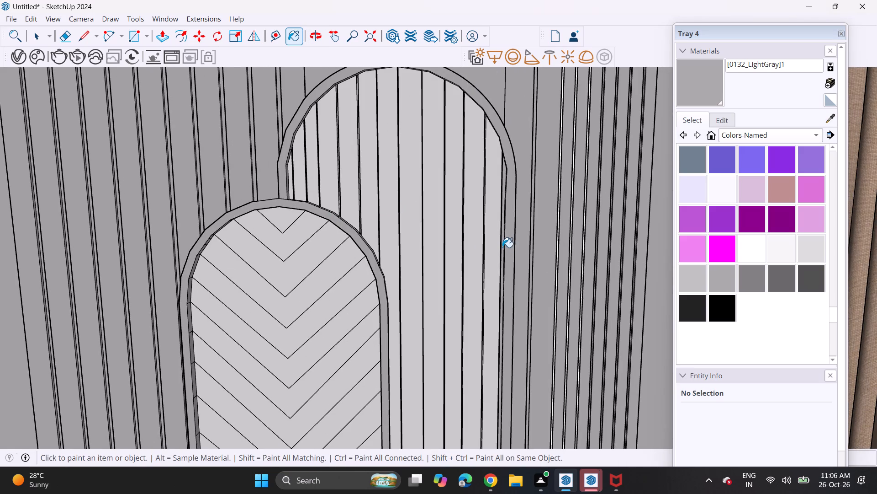
left_click(503, 247)
Examine the repainted arches and feature wall behind the sofa up close and from across the living room.
scroll(500, 242, "down", 6)
middle_click_drag(506, 268, 556, 235, "shift")
scroll(506, 268, "up", 1, "shift")
scroll(581, 216, "down", 3)
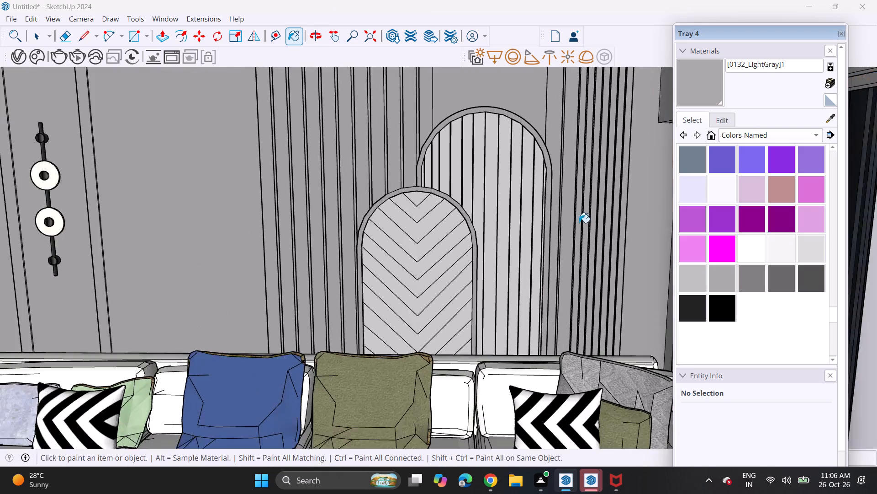
scroll(579, 223, "down", 3)
scroll(526, 279, "down", 2)
middle_click_drag(530, 290, 547, 242)
scroll(547, 242, "down", 3)
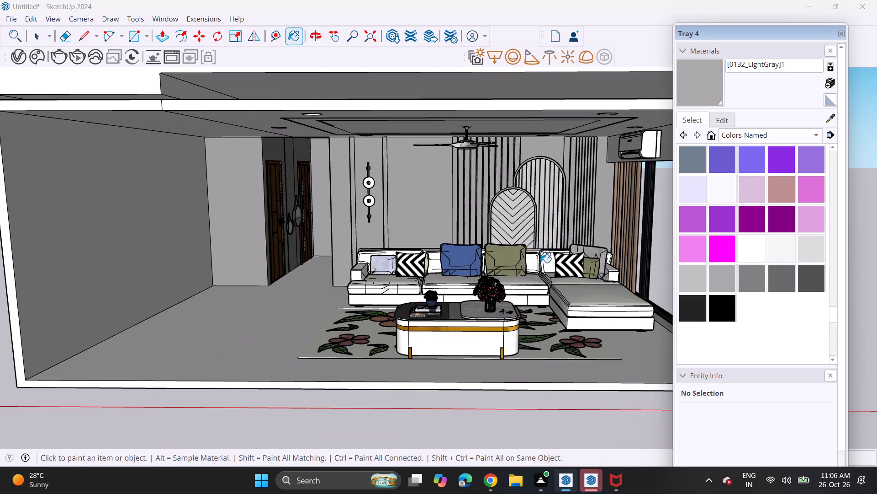
middle_click_drag(540, 263, 574, 251)
scroll(574, 251, "up", 1)
middle_click_drag(569, 220, 559, 188)
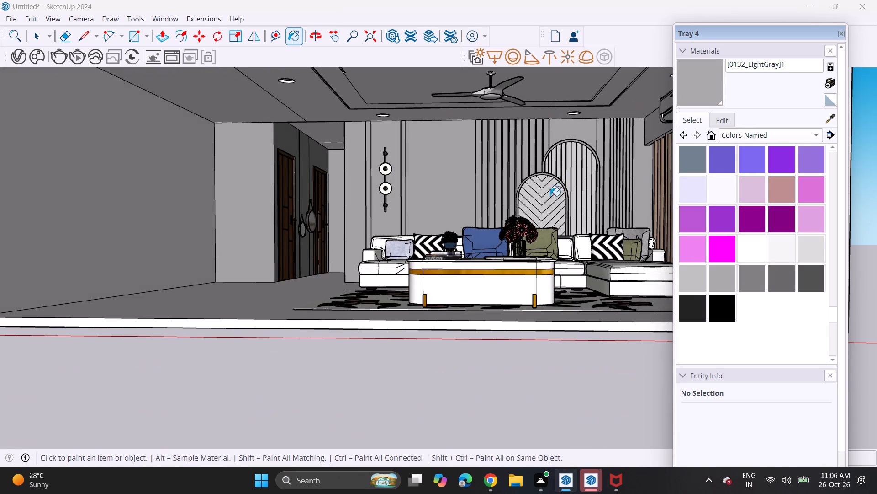
middle_click_drag(494, 181, 478, 225, "shift")
middle_click_drag(484, 233, 502, 239)
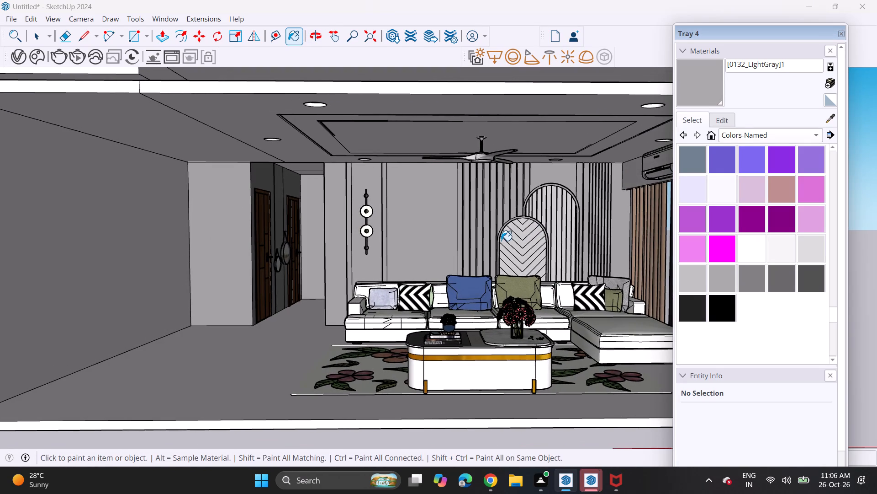
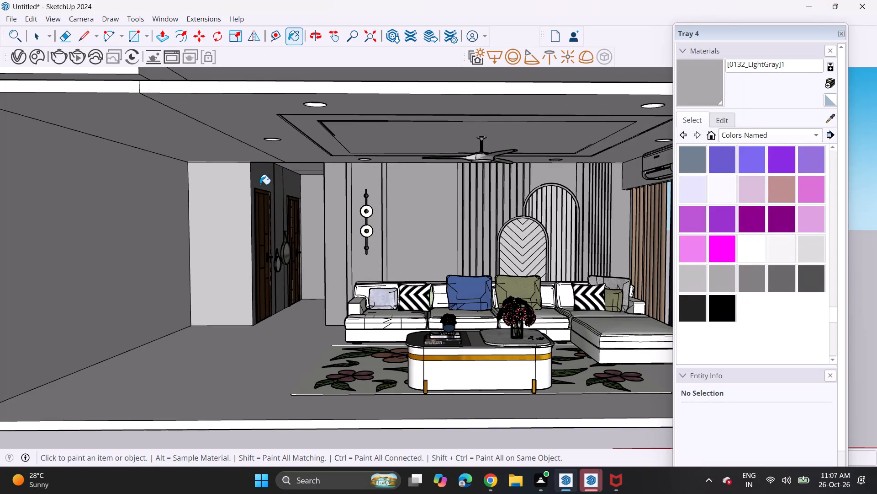
Paint the wall faces beside and between the two wooden doors in the passage with the [0132_LightGray]1 material.
left_click(275, 185)
left_click(288, 190)
key("space")
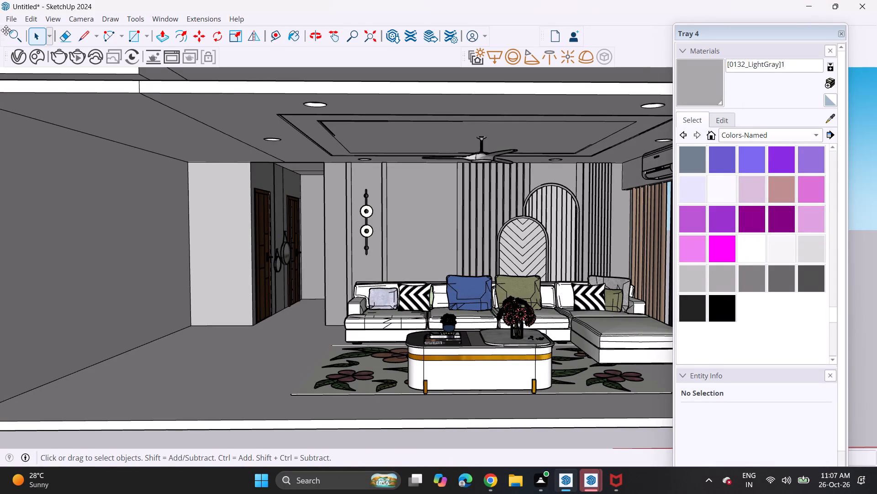
Bring up the file commands for the untitled living room model.
left_click(13, 17)
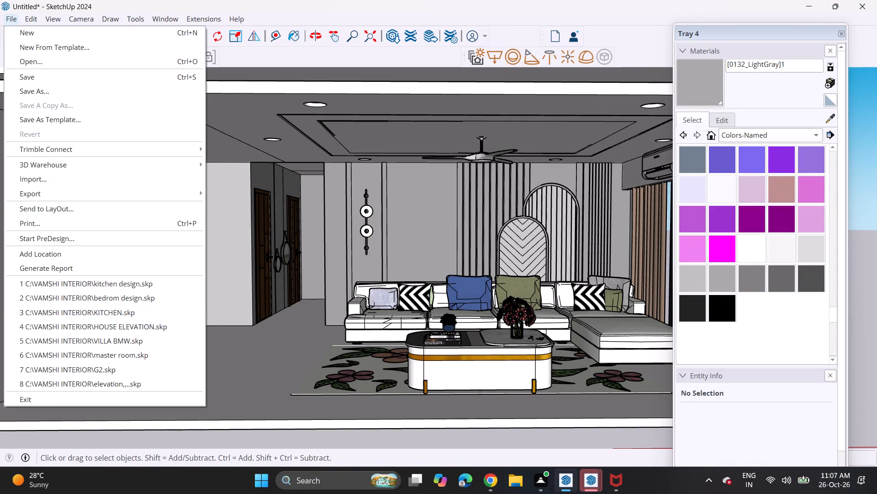
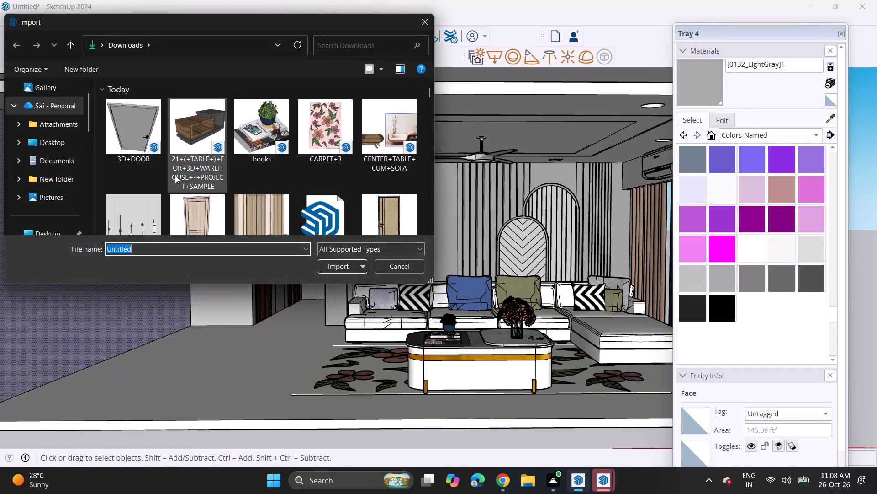
Import the Dining+table+4+seater component from Downloads and place it in the room beside the passage.
scroll(229, 169, "down", 3)
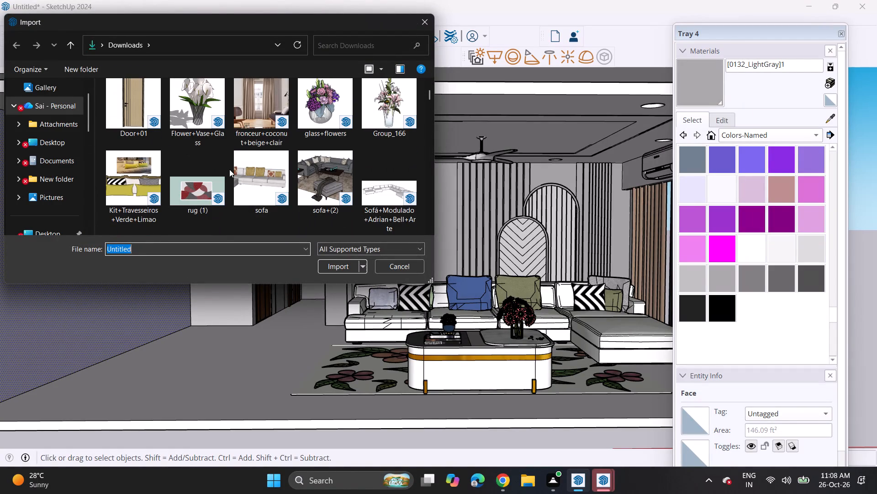
scroll(229, 169, "up", 2)
scroll(229, 169, "down", 2)
scroll(229, 169, "up", 4)
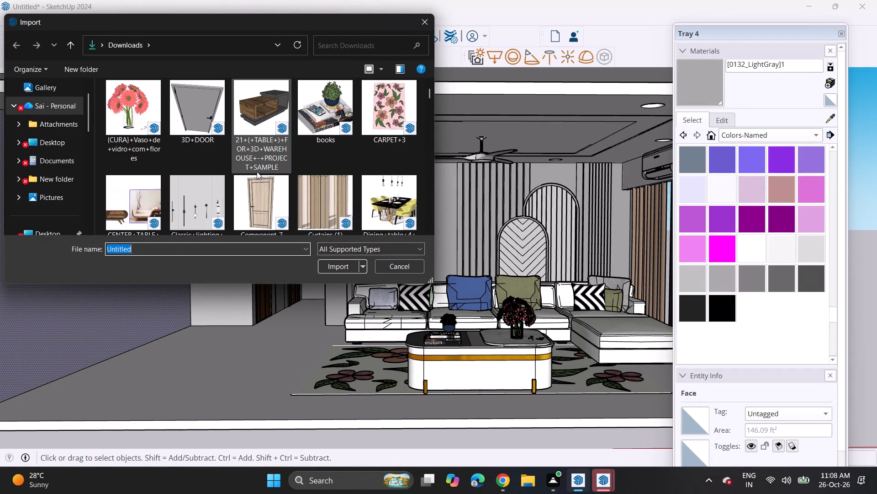
left_click(396, 213)
left_click(349, 262)
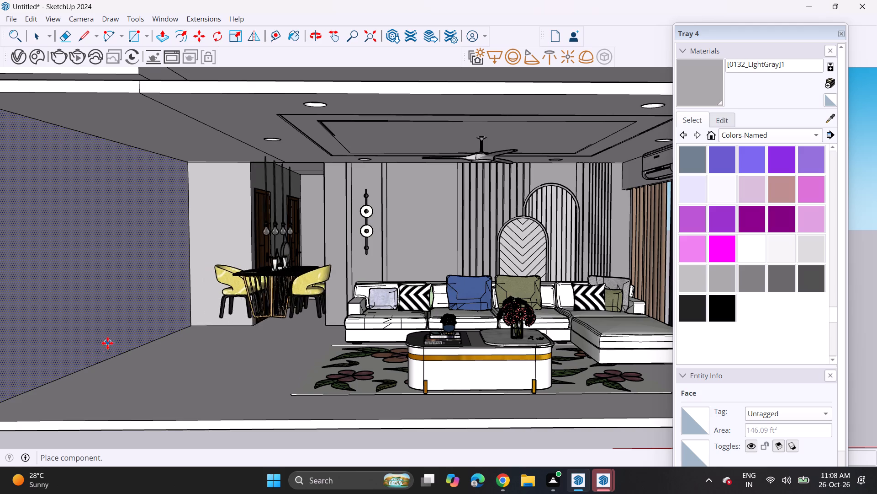
scroll(67, 372, "down", 1)
left_click(9, 410)
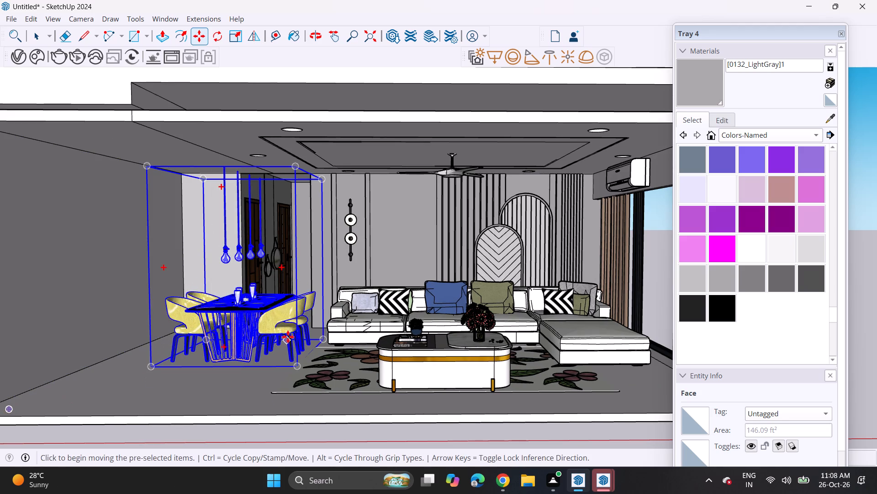
Move the dining set along the red axis toward the plain side wall, clear of the passage.
left_click(291, 323)
scroll(291, 323, "up", 1)
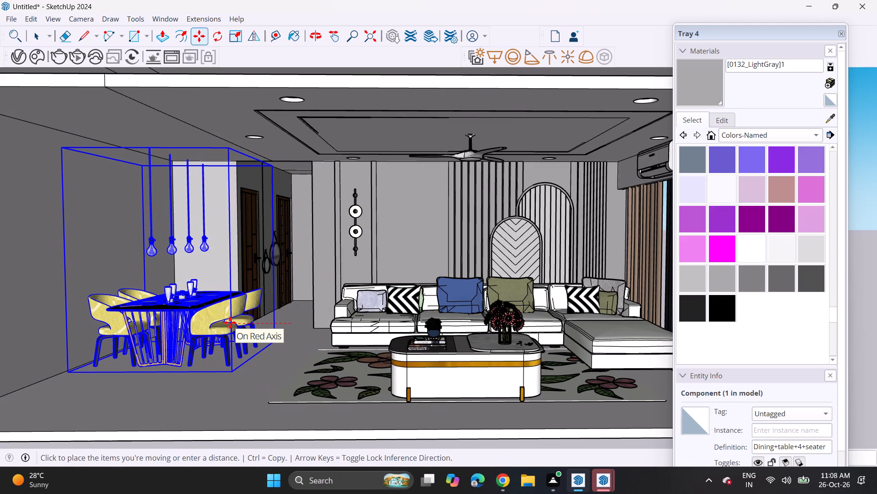
left_click(230, 322)
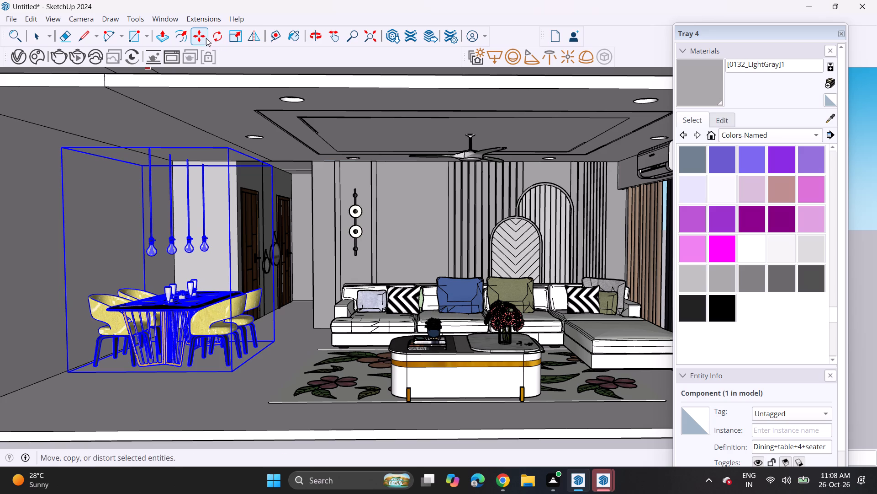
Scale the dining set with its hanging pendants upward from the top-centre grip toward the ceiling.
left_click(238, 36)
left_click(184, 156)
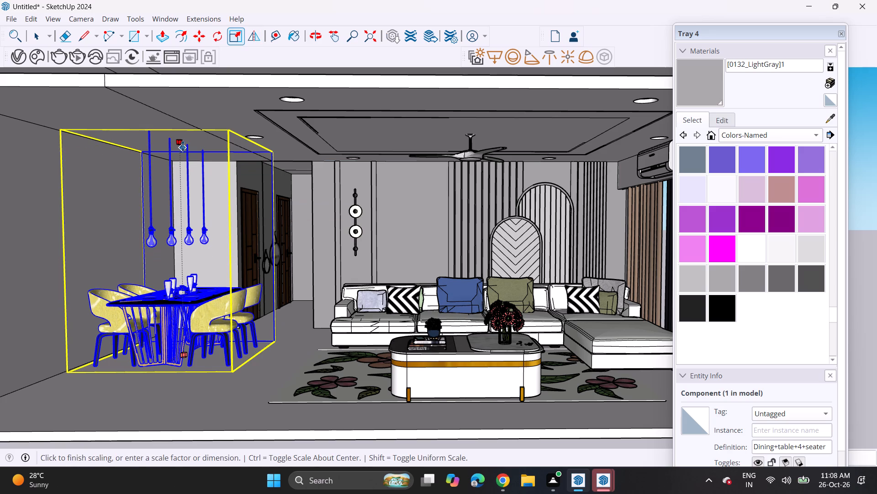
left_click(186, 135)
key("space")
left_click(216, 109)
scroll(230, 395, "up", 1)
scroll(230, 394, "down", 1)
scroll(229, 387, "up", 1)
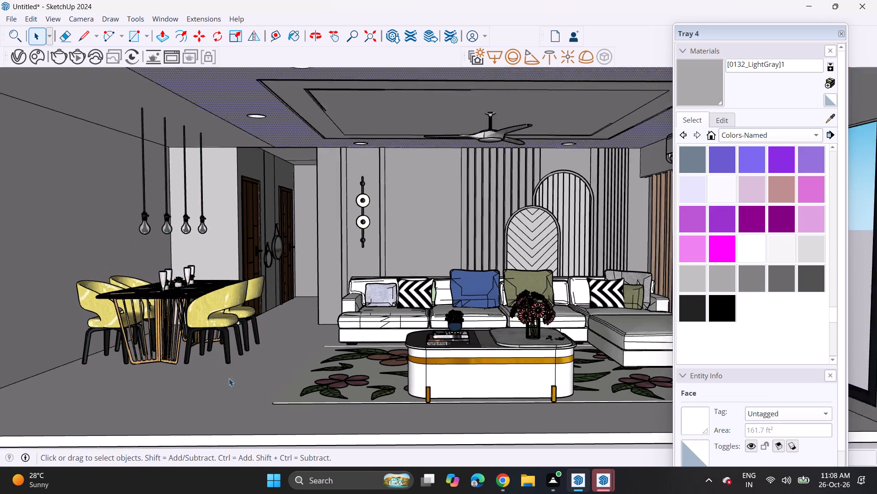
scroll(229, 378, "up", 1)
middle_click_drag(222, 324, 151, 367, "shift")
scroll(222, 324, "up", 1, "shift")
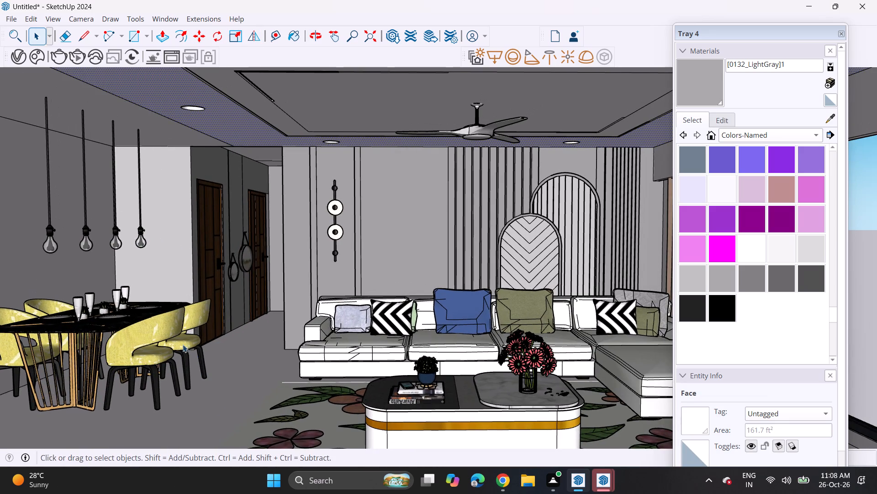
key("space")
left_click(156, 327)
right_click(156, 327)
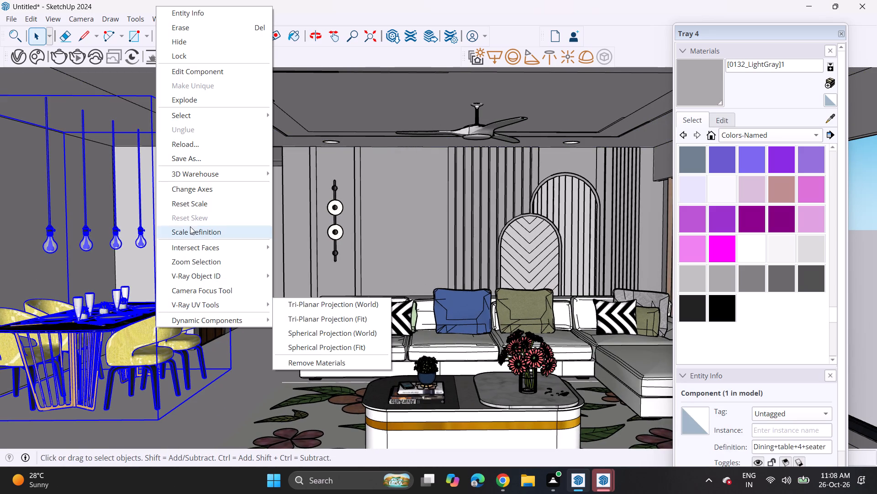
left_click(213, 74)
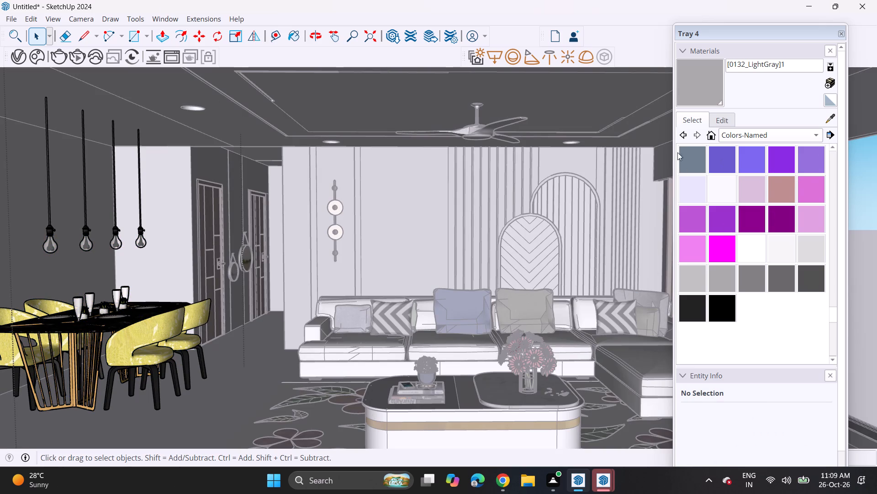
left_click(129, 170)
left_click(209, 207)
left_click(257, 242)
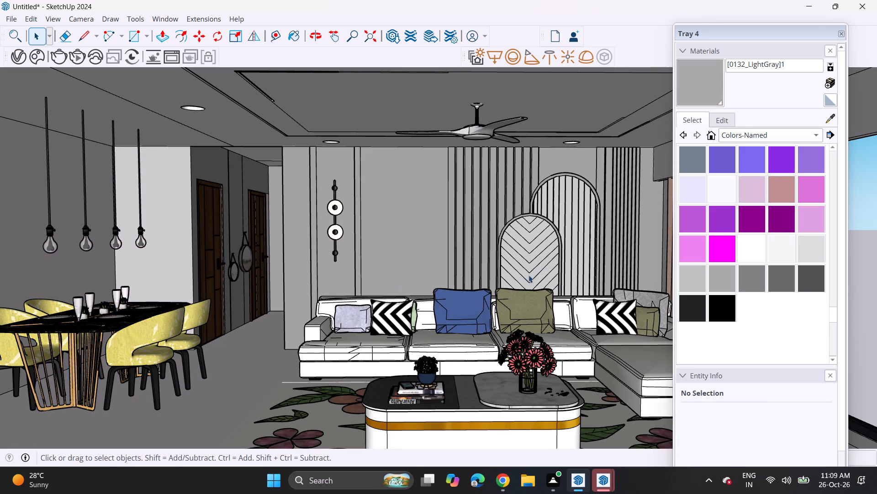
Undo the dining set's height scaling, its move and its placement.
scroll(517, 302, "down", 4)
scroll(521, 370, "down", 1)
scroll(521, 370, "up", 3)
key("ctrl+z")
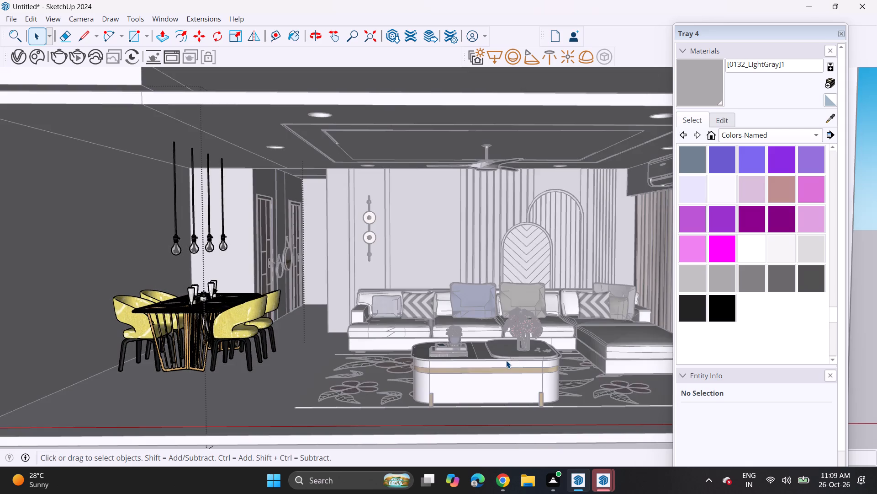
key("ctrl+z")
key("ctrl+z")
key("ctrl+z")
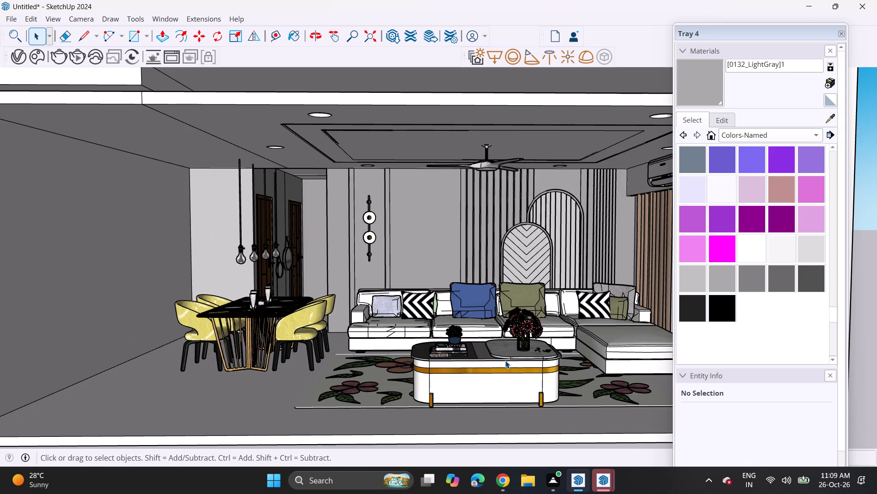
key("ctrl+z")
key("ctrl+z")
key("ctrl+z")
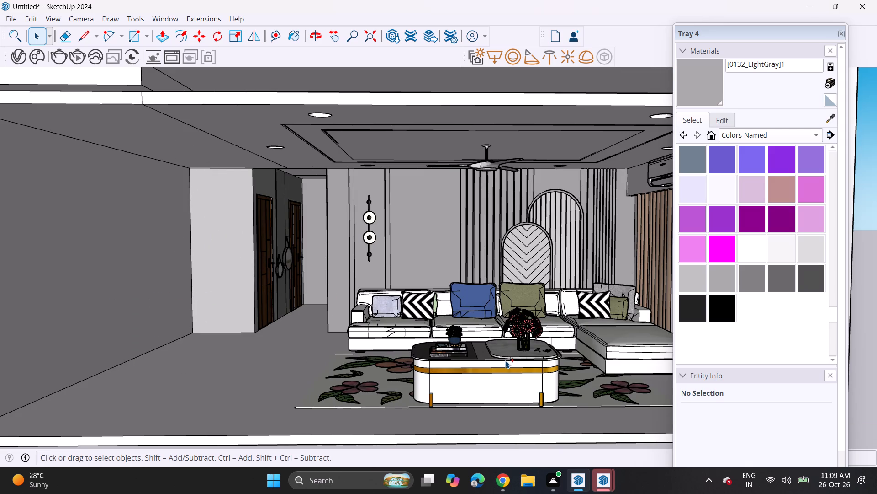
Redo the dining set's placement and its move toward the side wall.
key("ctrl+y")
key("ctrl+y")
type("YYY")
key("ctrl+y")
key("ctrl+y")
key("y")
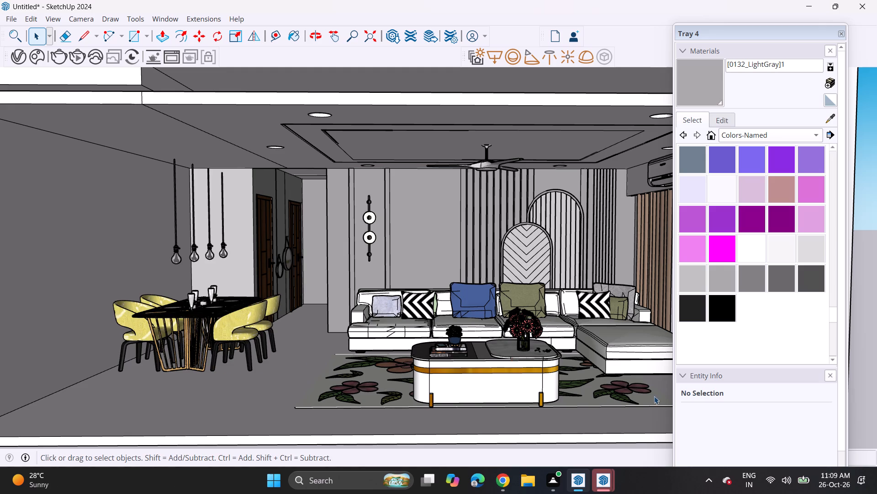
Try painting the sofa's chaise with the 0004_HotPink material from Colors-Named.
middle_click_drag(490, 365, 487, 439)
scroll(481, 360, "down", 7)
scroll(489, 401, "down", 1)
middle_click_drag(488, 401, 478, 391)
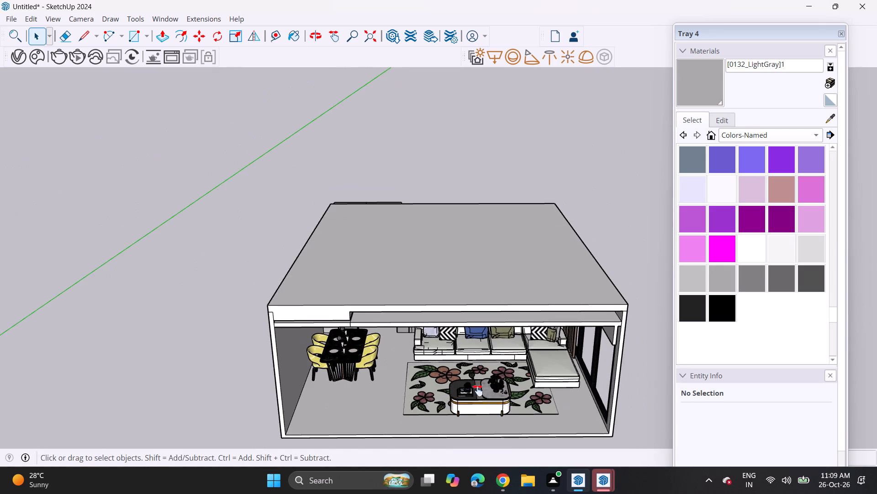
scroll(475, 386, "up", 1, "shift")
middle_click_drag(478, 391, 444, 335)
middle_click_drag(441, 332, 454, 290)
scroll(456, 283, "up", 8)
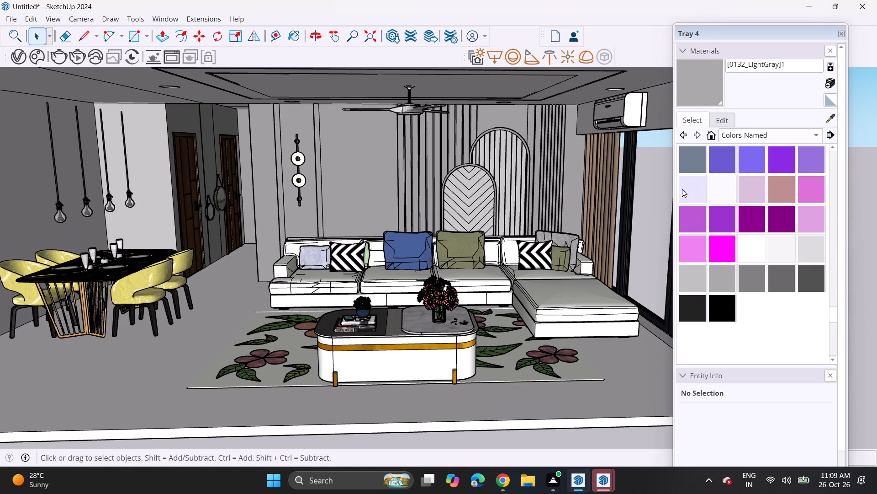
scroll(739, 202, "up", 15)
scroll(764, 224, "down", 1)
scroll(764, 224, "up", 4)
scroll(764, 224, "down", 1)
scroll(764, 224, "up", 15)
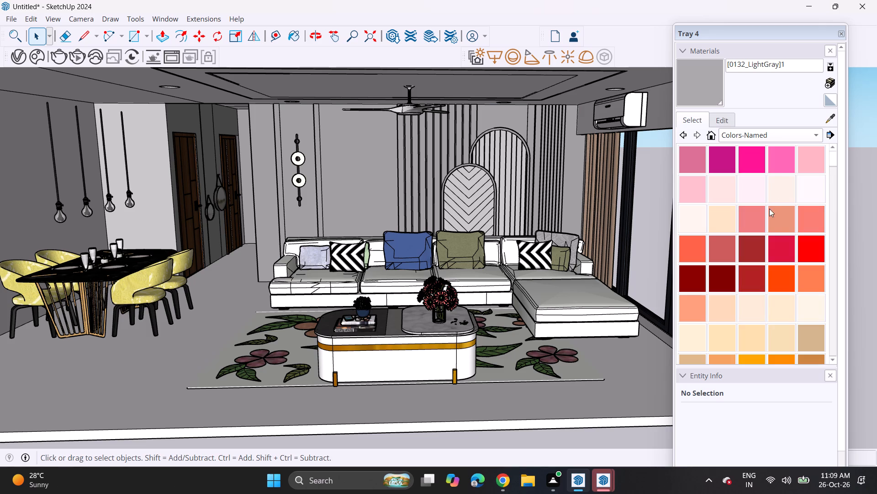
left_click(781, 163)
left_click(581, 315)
Open the sofa component for editing and try painting its chaise with the 0015_Salmon material.
key("space")
left_click(569, 295)
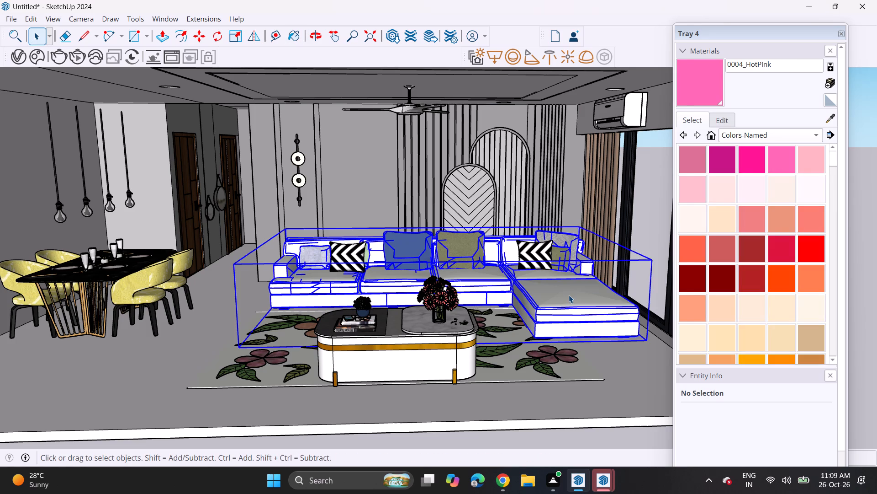
right_click(569, 295)
left_click(602, 70)
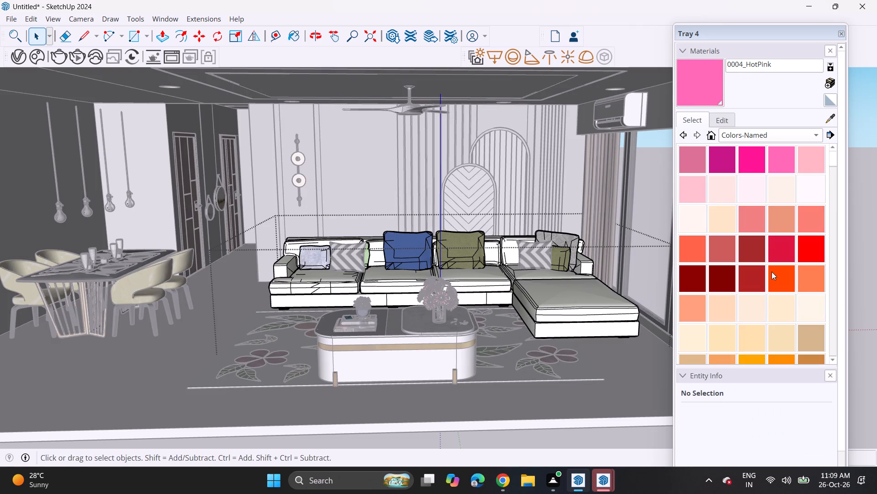
scroll(788, 208, "up", 4)
left_click(815, 220)
left_click(603, 316)
left_click(602, 312)
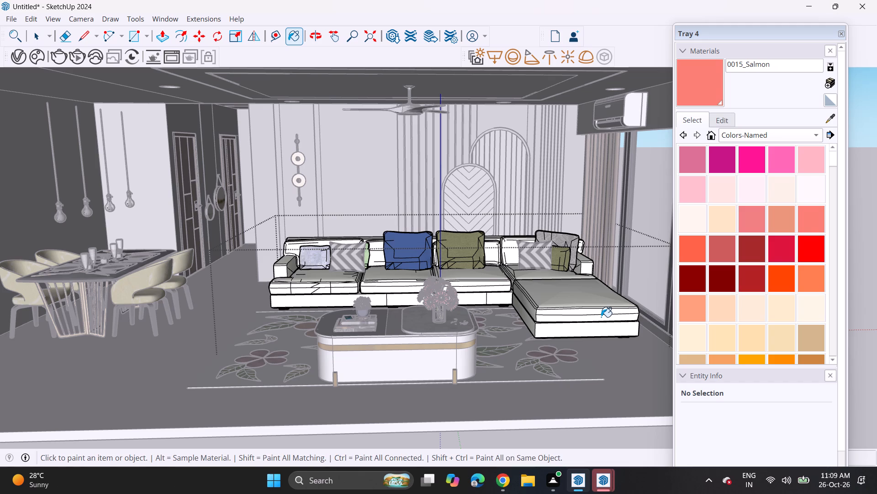
Open the nested sofa component and paint the chaise cushion's top and front faces with 0015_Salmon.
key("space")
right_click(575, 316)
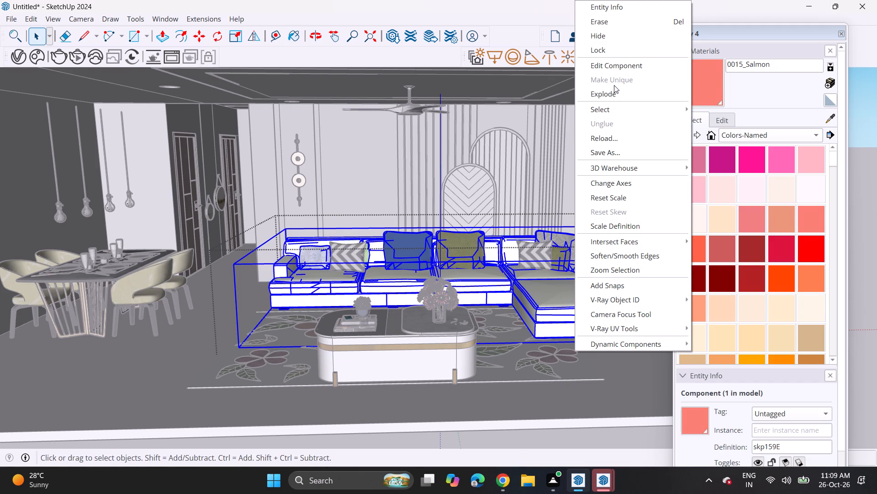
left_click(614, 62)
left_click(808, 224)
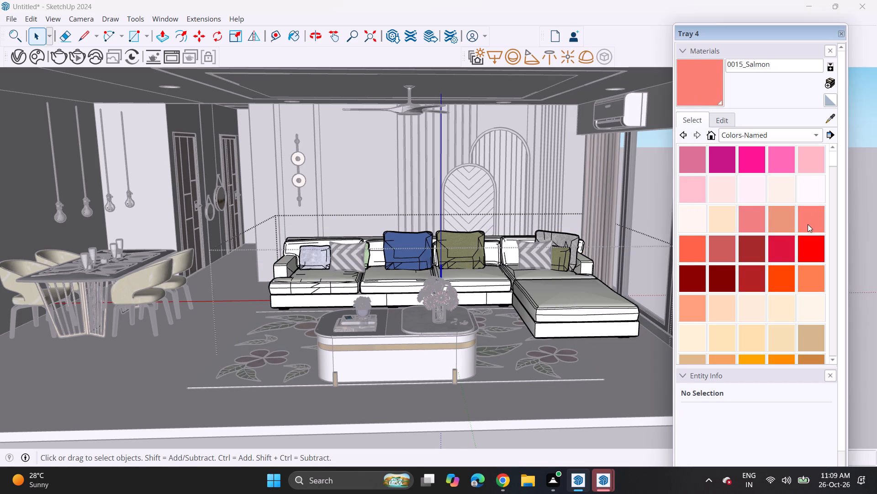
left_click(552, 318)
left_click(558, 301)
left_click(564, 311)
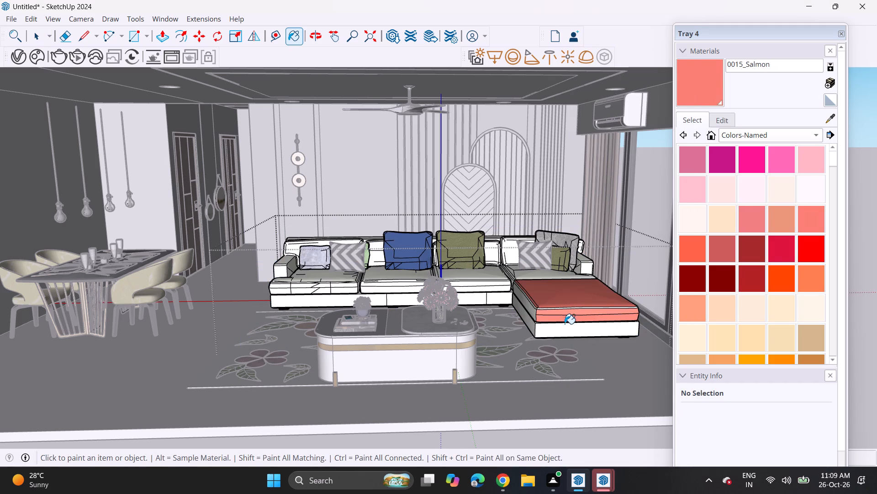
Paint the chaise base's front and side faces and the cushion's side faces with 0015_Salmon.
left_click(564, 338)
scroll(549, 328, "up", 6)
left_click(549, 328)
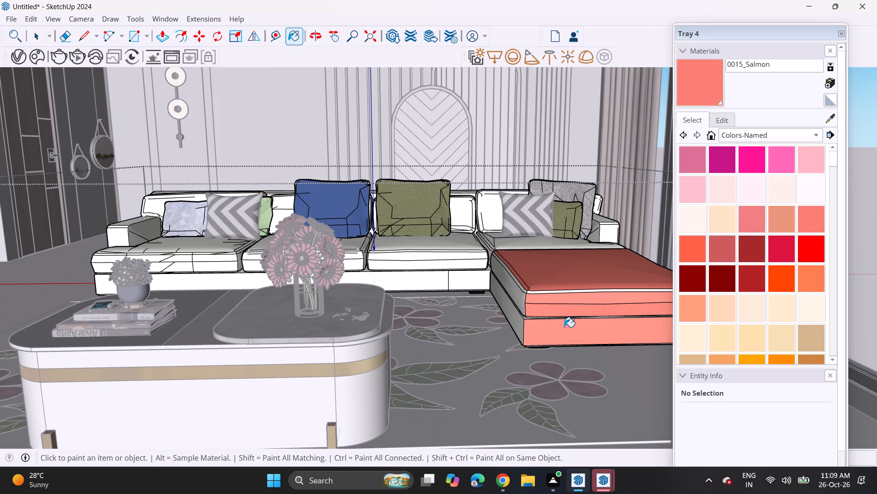
left_click(514, 331)
left_click(518, 309)
left_click(525, 316)
left_click(518, 304)
left_click(518, 331)
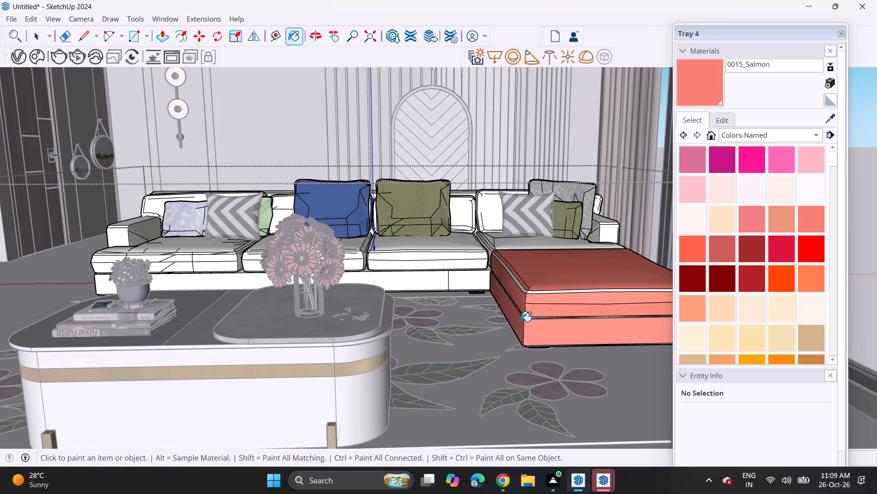
Paint the narrow ledge and corner faces between the chaise cushion and its base with 0015_Salmon.
scroll(530, 317, "up", 11)
left_click(521, 316)
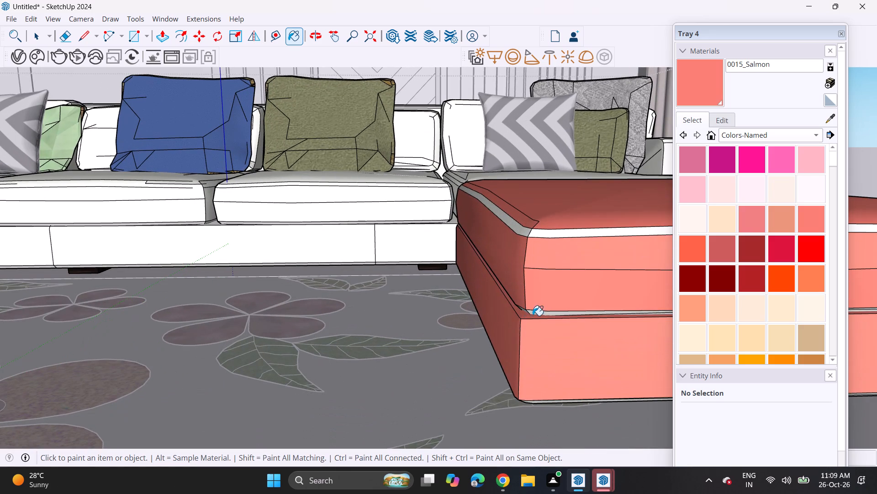
left_click(536, 312)
scroll(535, 302, "down", 2)
scroll(535, 302, "up", 1)
scroll(535, 302, "down", 1)
scroll(532, 310, "up", 6)
left_click(522, 310)
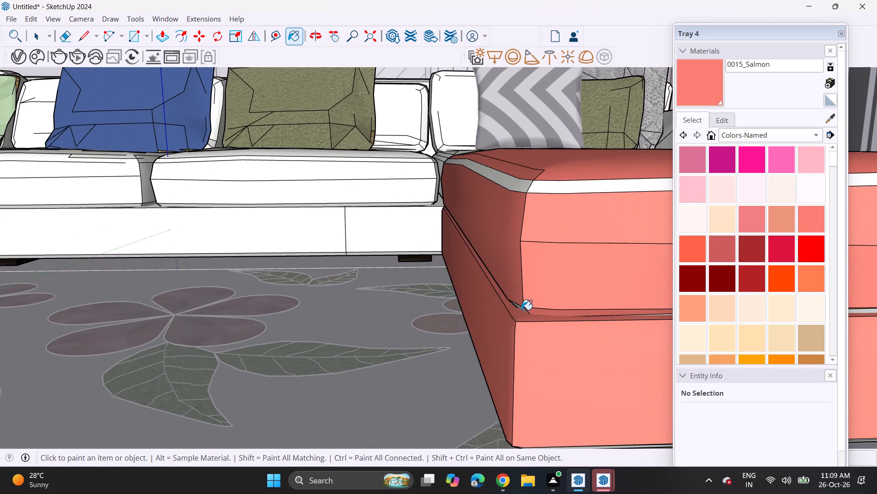
scroll(523, 306, "up", 4)
left_click(519, 307)
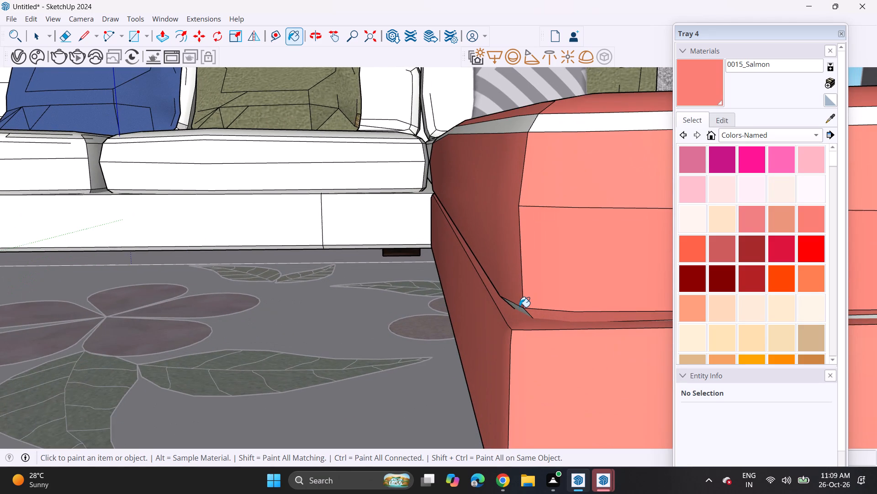
scroll(519, 307, "up", 12)
left_click(520, 309)
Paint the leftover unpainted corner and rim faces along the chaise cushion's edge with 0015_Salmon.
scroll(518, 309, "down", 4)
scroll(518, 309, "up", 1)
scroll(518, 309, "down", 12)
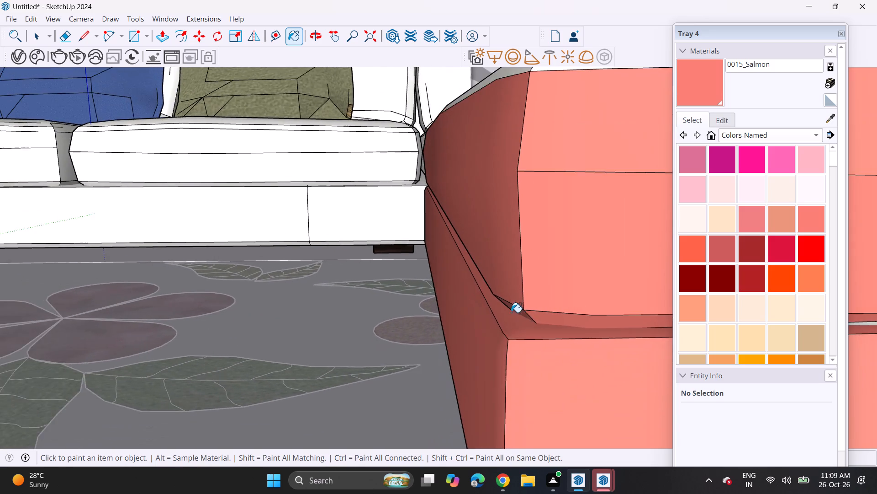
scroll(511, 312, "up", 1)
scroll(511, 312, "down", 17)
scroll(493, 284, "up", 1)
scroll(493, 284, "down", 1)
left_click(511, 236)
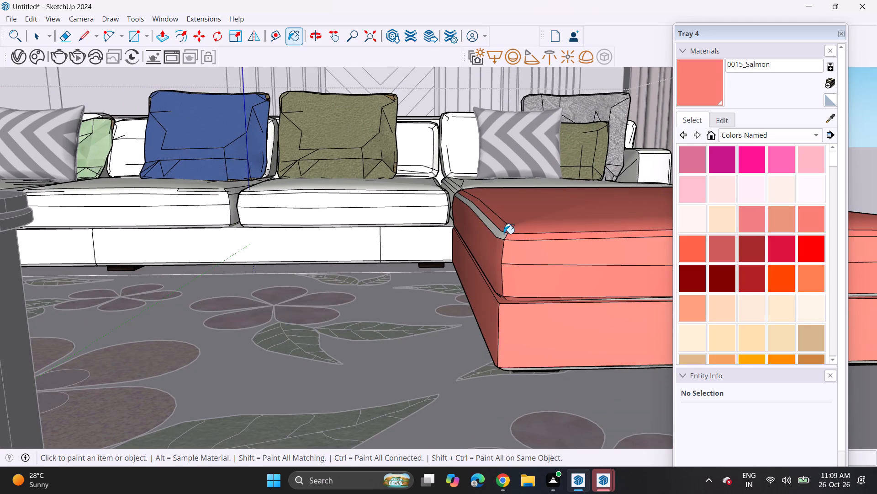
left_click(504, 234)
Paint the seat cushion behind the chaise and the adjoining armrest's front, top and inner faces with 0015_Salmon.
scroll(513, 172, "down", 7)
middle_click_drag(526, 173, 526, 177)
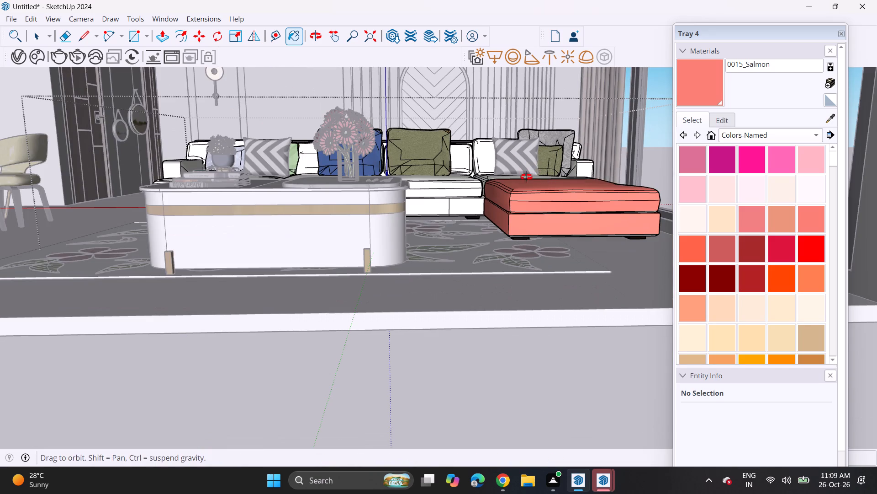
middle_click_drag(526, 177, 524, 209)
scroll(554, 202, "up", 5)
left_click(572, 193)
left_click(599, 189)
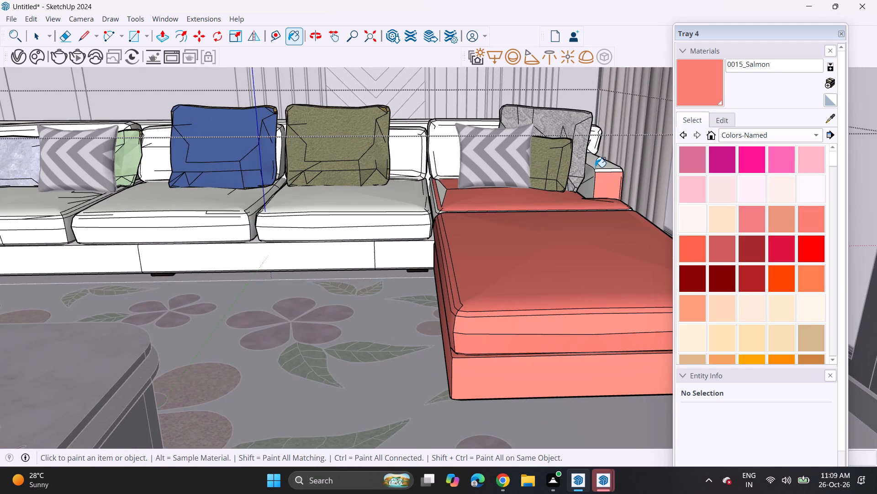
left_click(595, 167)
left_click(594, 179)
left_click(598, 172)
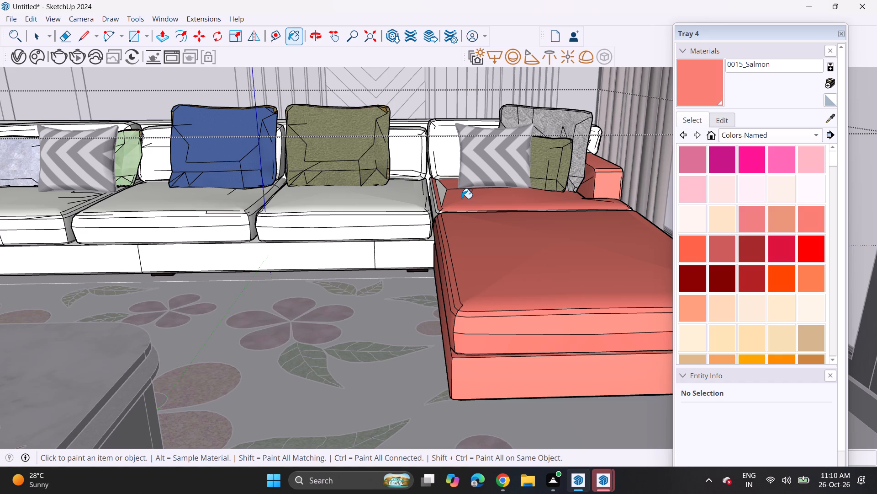
Choose the 0013_LightCoral material and repaint the chaise cushion's top and front faces and the chaise base's front.
left_click(751, 218)
left_click(570, 261)
left_click(536, 321)
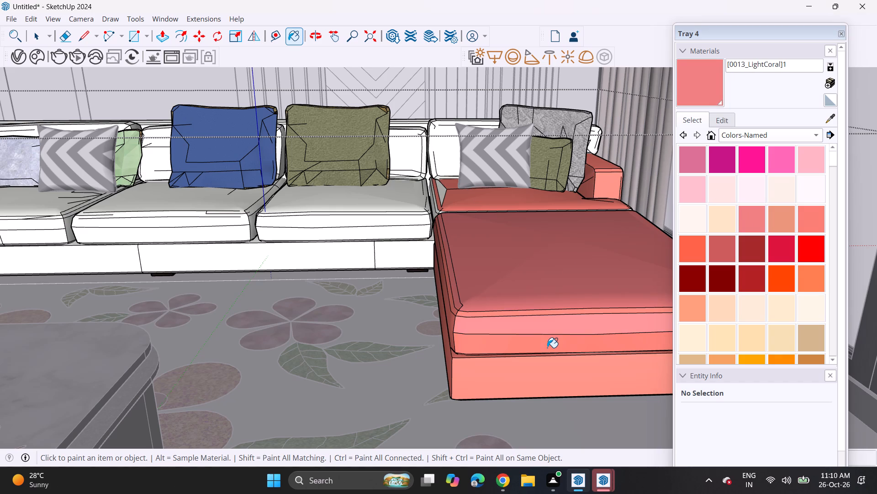
left_click(547, 348)
left_click(538, 312)
left_click(526, 341)
left_click(524, 369)
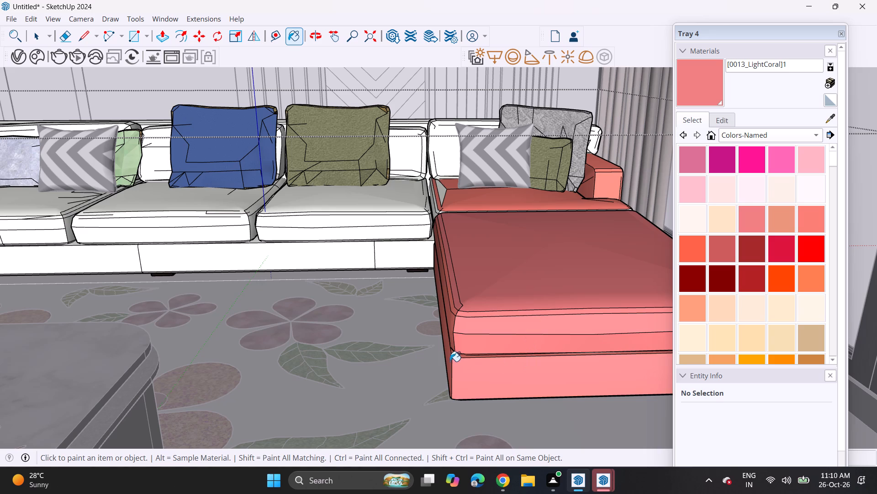
Repaint the chaise's side, corner and rim faces along the cushion and base with 0013_LightCoral.
left_click(430, 364)
left_click(441, 360)
left_click(446, 351)
left_click(448, 338)
left_click(452, 331)
left_click(449, 313)
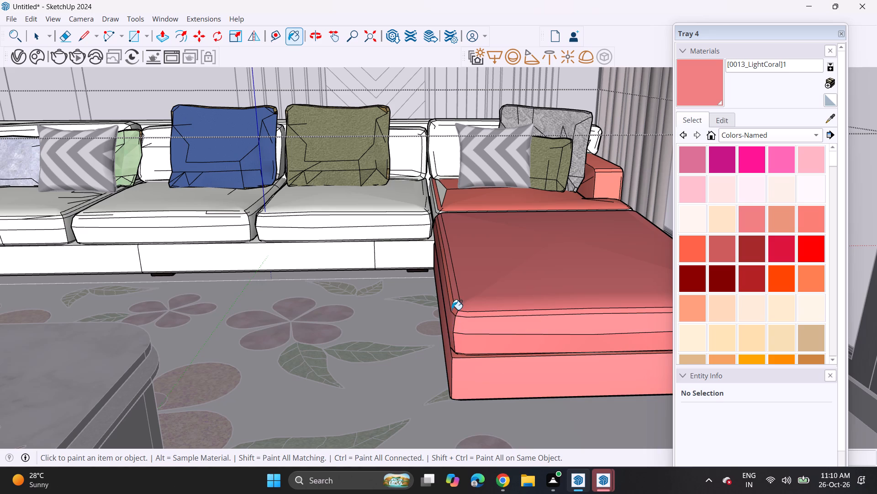
left_click(453, 307)
left_click(450, 302)
left_click(451, 297)
left_click_drag(452, 288, 454, 284)
left_click_drag(460, 258, 463, 244)
left_click_drag(470, 227, 471, 221)
Paint the seat cushion behind the chaise and its back cushion with 0013_LightCoral.
left_click(474, 200)
left_click_drag(456, 200, 453, 194)
left_click(441, 179)
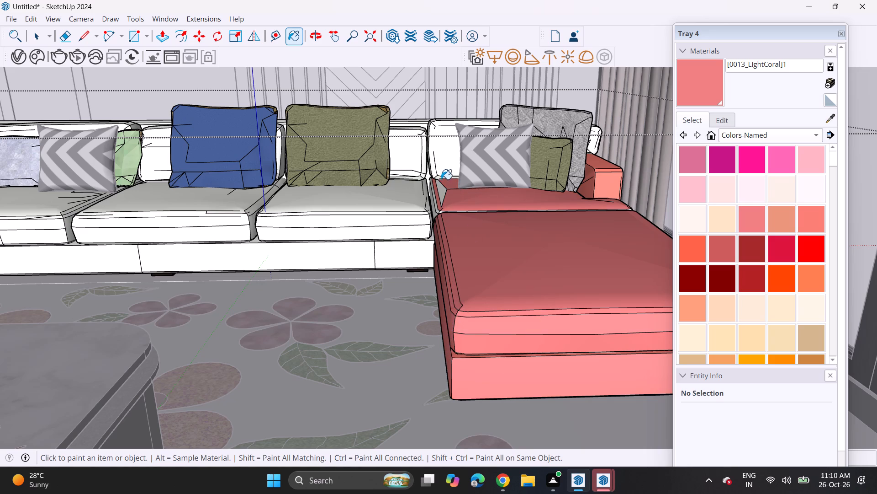
left_click(429, 192)
left_click(433, 189)
left_click(439, 188)
left_click(441, 164)
left_click(433, 154)
left_click(430, 177)
left_click_drag(433, 171, 459, 178)
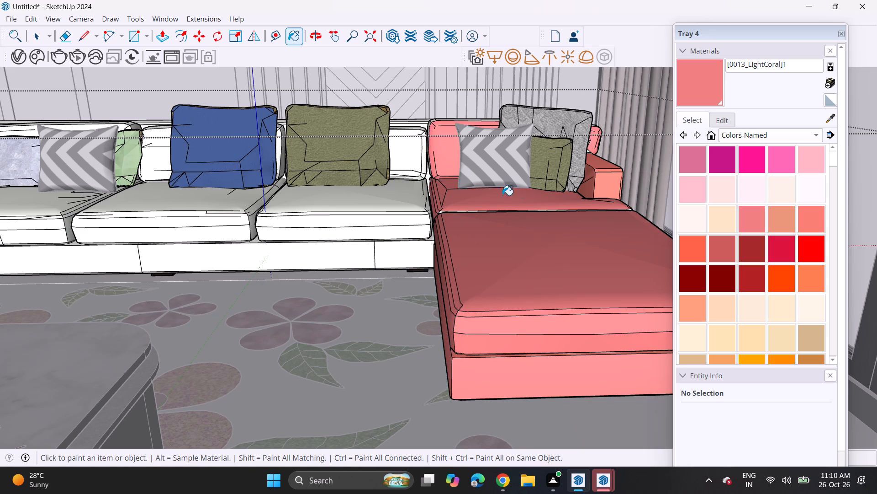
Paint the armrest beside the chaise and the exposed end of its back cushion with 0013_LightCoral, keeping the grey throw pillow's original material.
left_click_drag(573, 176, 594, 172)
left_click_drag(603, 166, 609, 177)
left_click(598, 197)
left_click(589, 183)
left_click(596, 171)
left_click(593, 149)
left_click(592, 142)
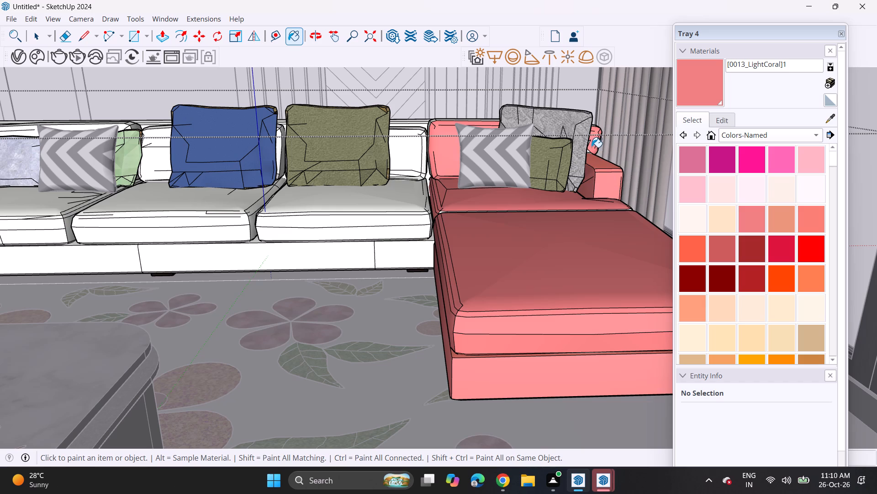
left_click(590, 149)
left_click(586, 152)
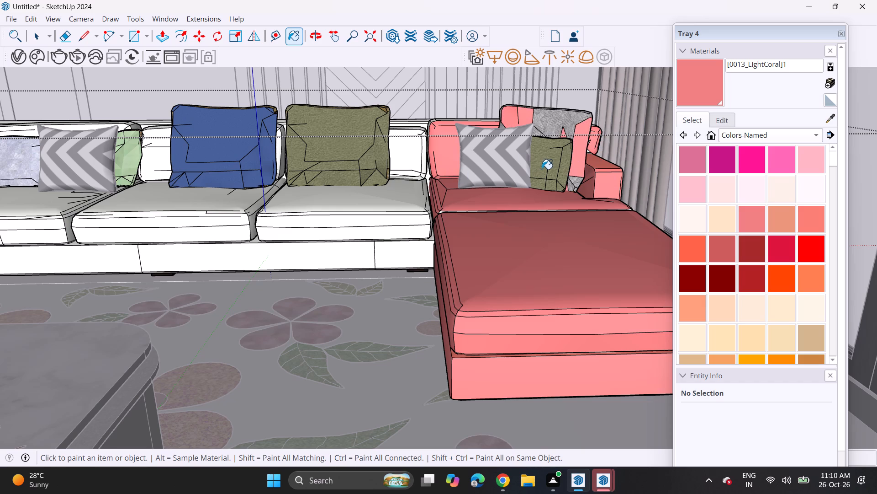
key("ctrl+z")
Paint the back cushion beside the large olive pillow, next to the chaise section, with 0013_LightCoral.
left_click(409, 178)
left_click(411, 154)
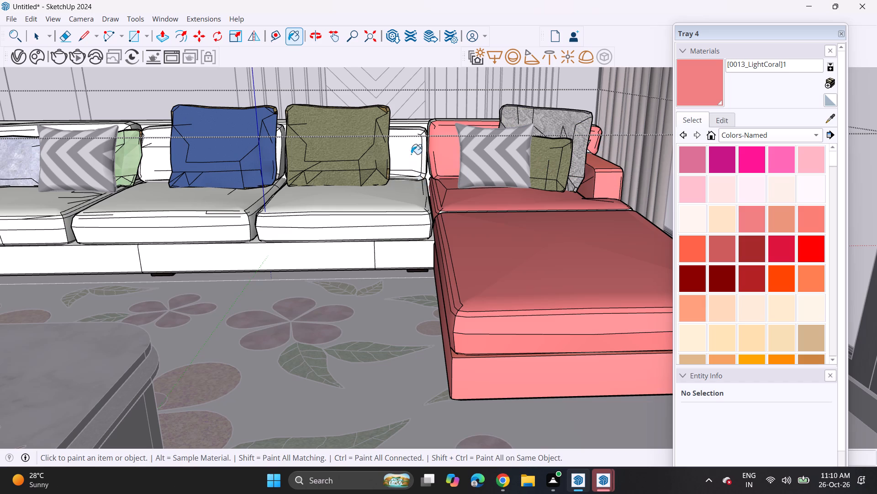
left_click(417, 177)
left_click(418, 159)
left_click(425, 162)
left_click(417, 146)
left_click(421, 167)
left_click_drag(423, 170, 425, 176)
left_click(425, 176)
left_click_drag(425, 176, 418, 185)
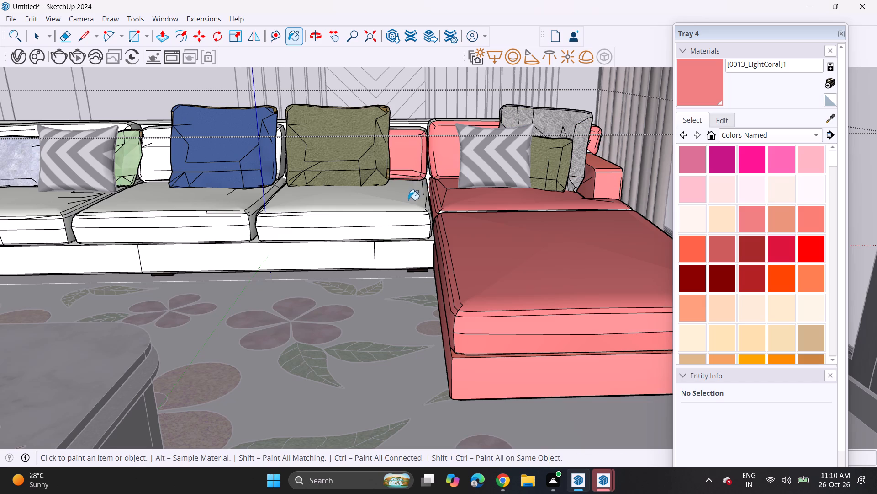
Paint the top and front faces of the seat cushion beside the chaise with 0013_LightCoral.
left_click(408, 200)
left_click_drag(407, 192, 411, 197)
left_click(396, 226)
left_click(389, 216)
double_click(395, 229)
left_click(395, 235)
left_click_drag(392, 237, 396, 242)
left_click(393, 237)
Paint the sofa base's front section next to the chaise and the seat cushion's lower and corner faces with 0013_LightCoral.
left_click_drag(376, 258, 377, 252)
left_click(393, 242)
left_click_drag(414, 241, 418, 240)
left_click(433, 237)
left_click(423, 241)
left_click(434, 238)
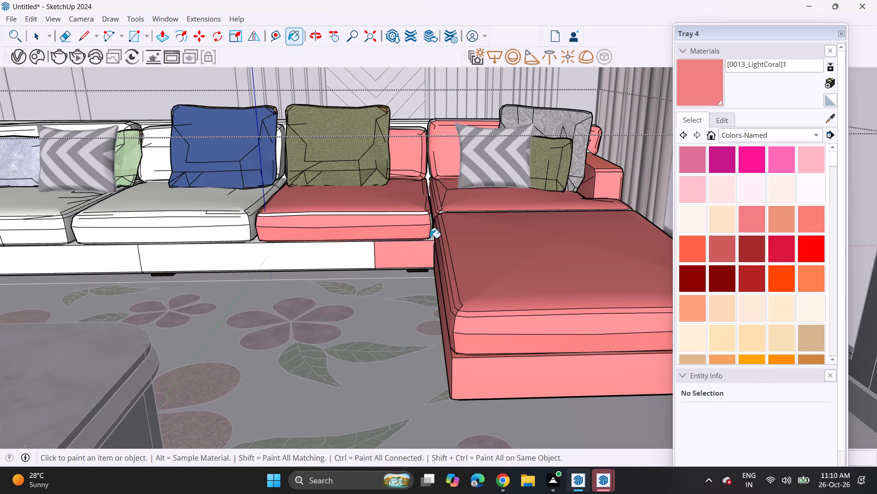
triple_click(430, 238)
left_click(429, 238)
triple_click(399, 215)
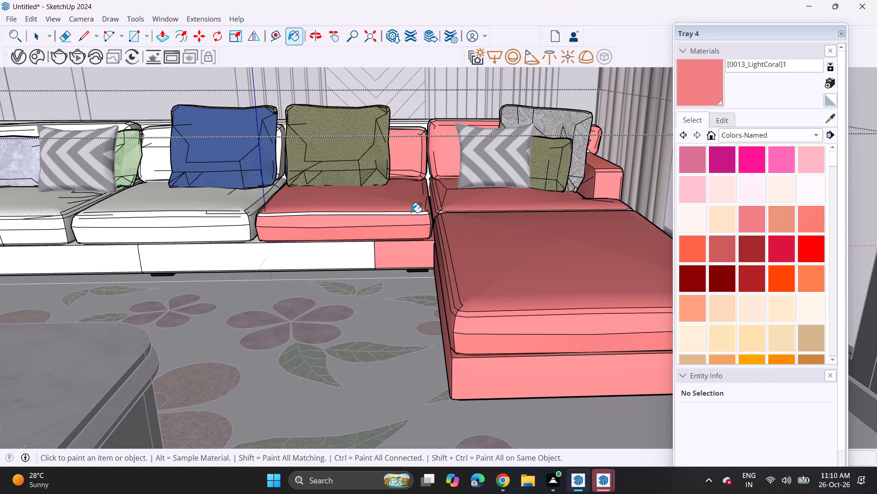
triple_click(411, 212)
left_click_drag(425, 207, 427, 213)
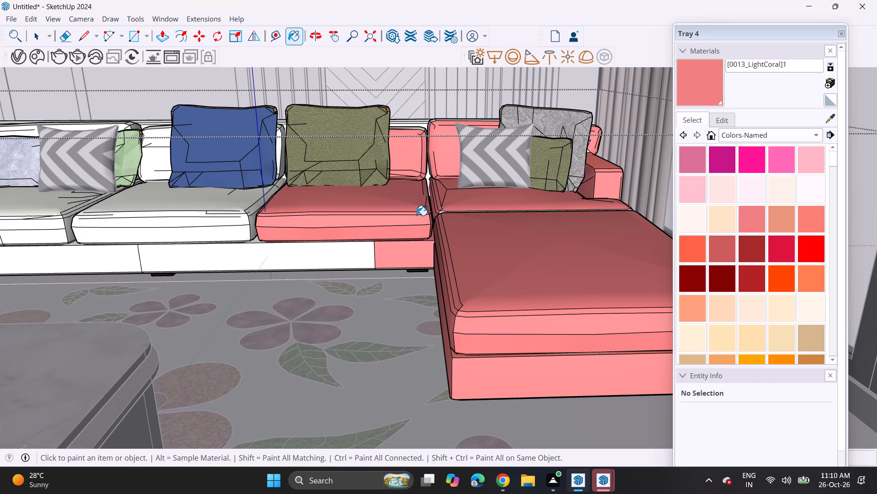
Paint the top and side edge faces of the two back cushions nearest the chaise and the gap between them with 0013_LightCoral.
scroll(417, 215, "up", 1)
scroll(417, 215, "down", 1)
scroll(418, 211, "up", 7)
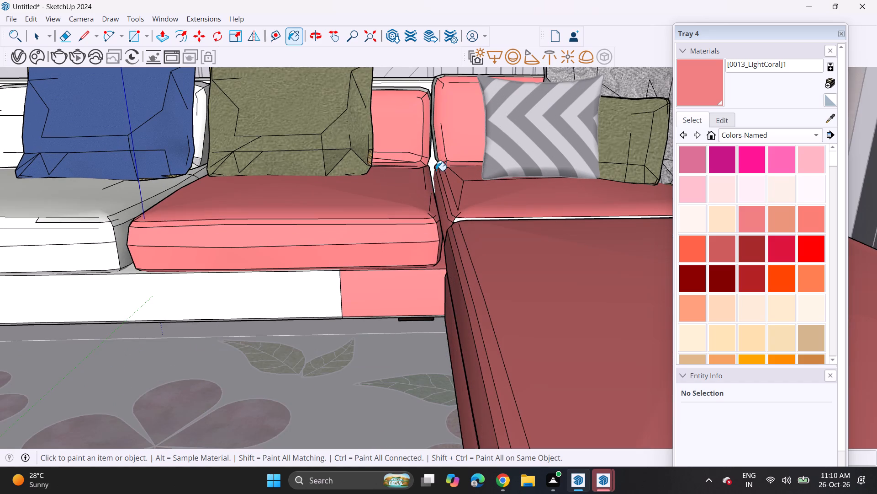
left_click(429, 161)
scroll(410, 70, "up", 6)
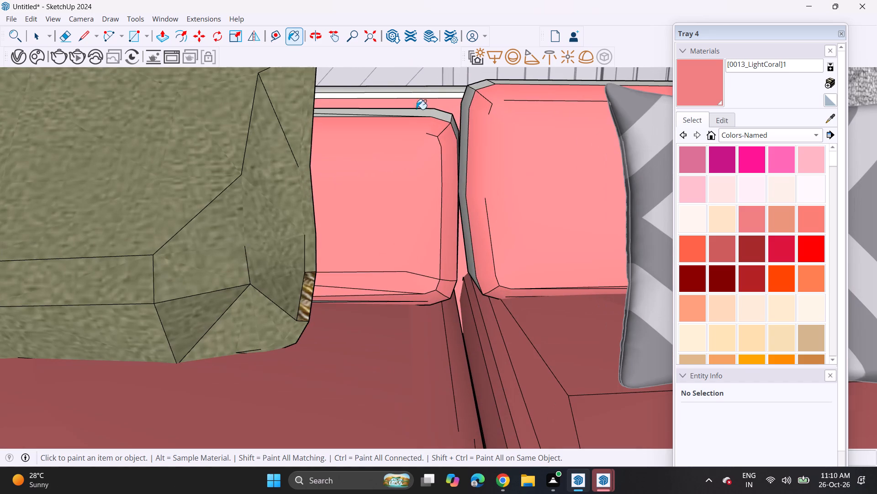
left_click(421, 109)
left_click(454, 128)
left_click(463, 152)
left_click_drag(466, 175, 467, 182)
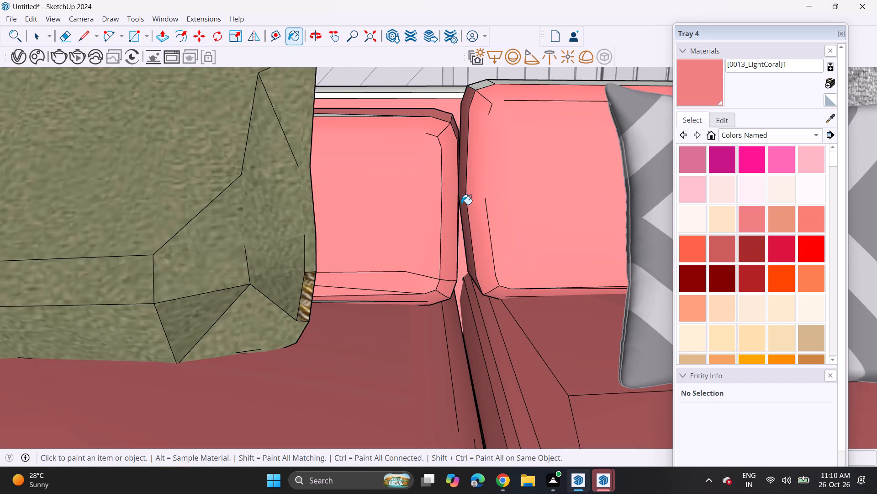
left_click(475, 87)
left_click(488, 83)
double_click(505, 81)
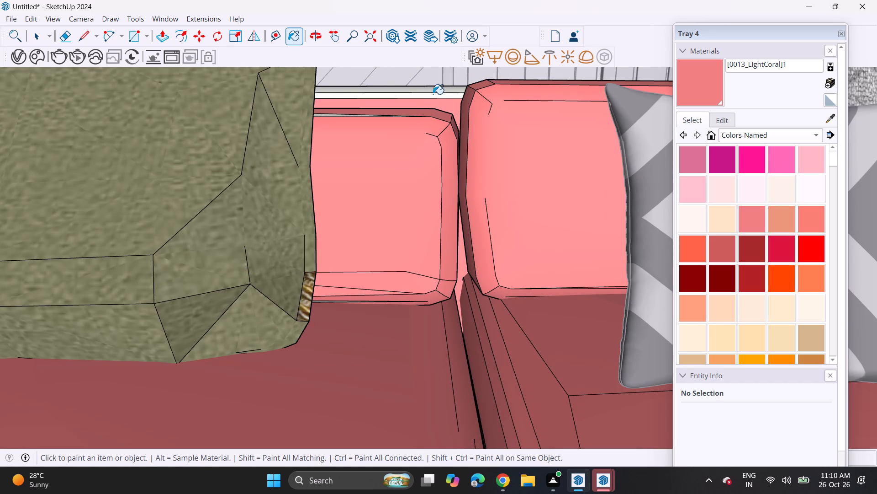
Paint the backrest's top rail and the remaining thin upper edge of the back cushion beside the olive pillow with 0013_LightCoral.
left_click(433, 94)
left_click(432, 92)
left_click(340, 116)
left_click(340, 116)
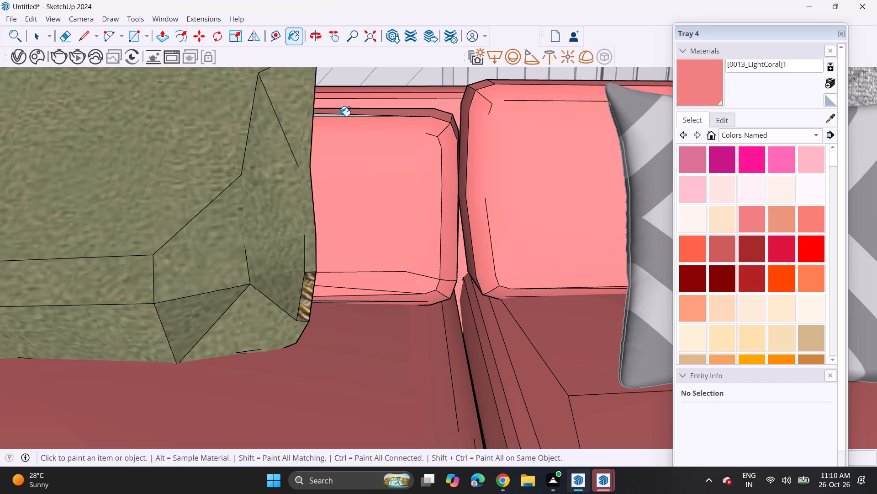
scroll(339, 116, "up", 2)
scroll(339, 116, "down", 1)
scroll(339, 116, "up", 4)
left_click(333, 115)
Paint the front lower edge and small corner face of the seat cushion behind the chaise with 0013_LightCoral.
scroll(333, 116, "down", 18)
scroll(349, 212, "up", 1)
scroll(349, 216, "down", 2)
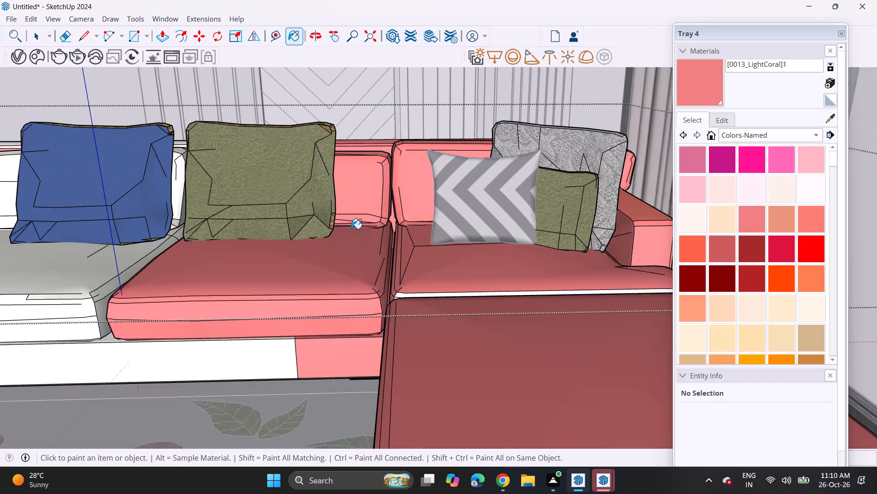
scroll(411, 285, "up", 13)
left_click(404, 287)
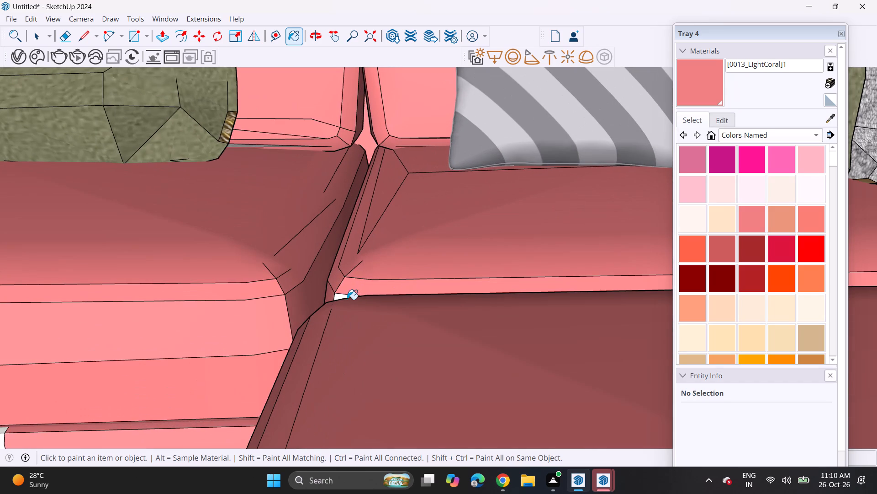
left_click(347, 300)
left_click(341, 292)
left_click(341, 294)
left_click(340, 299)
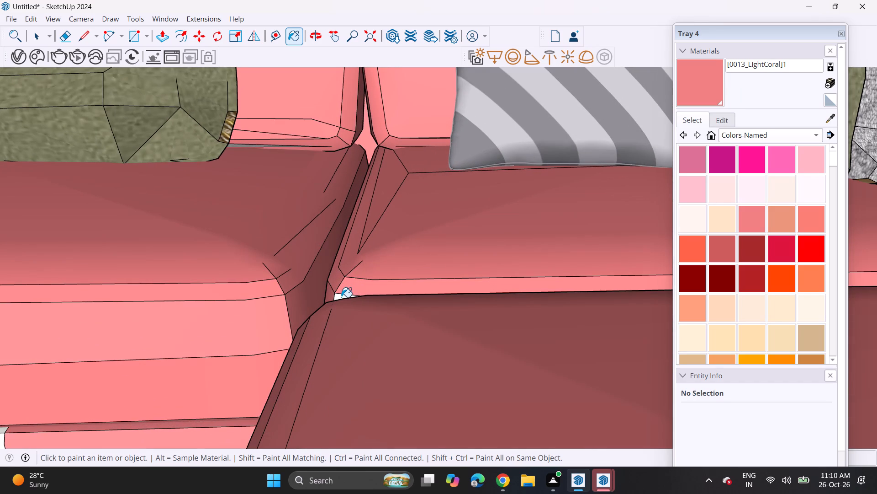
left_click(341, 297)
Paint the sofa base's remaining front sections and the ledge beneath the seat cushions with 0013_LightCoral.
scroll(332, 296, "down", 4)
scroll(332, 296, "up", 1)
scroll(332, 296, "down", 1)
scroll(332, 296, "up", 1)
scroll(318, 304, "down", 7)
scroll(264, 311, "down", 2)
scroll(264, 311, "up", 1)
scroll(264, 311, "down", 3)
middle_click_drag(175, 321, 416, 301)
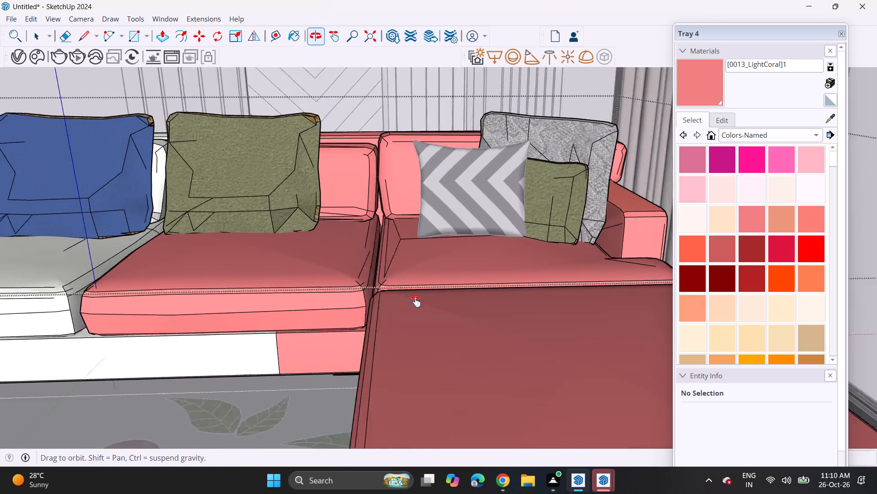
middle_click_drag(416, 301, 454, 290)
scroll(455, 289, "up", 1)
left_click(307, 363)
scroll(287, 328, "down", 8)
scroll(269, 338, "up", 13)
left_click(286, 312)
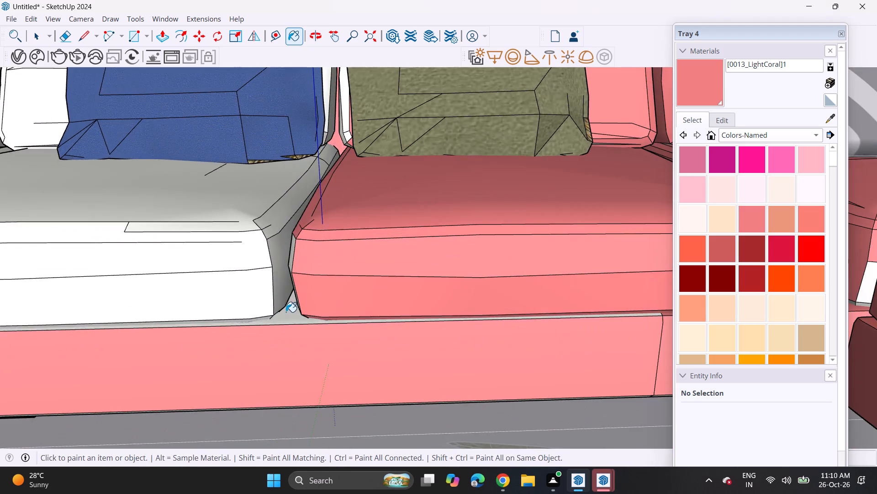
scroll(280, 316, "down", 7)
scroll(279, 324, "up", 1)
scroll(279, 325, "down", 6)
left_click(124, 340)
Paint the top, front and lower edge faces of the seat cushion in front of the blue pillow with 0013_LightCoral.
scroll(137, 331, "down", 1)
middle_click_drag(160, 332, 328, 326, "shift")
scroll(350, 321, "down", 1)
scroll(225, 319, "up", 2)
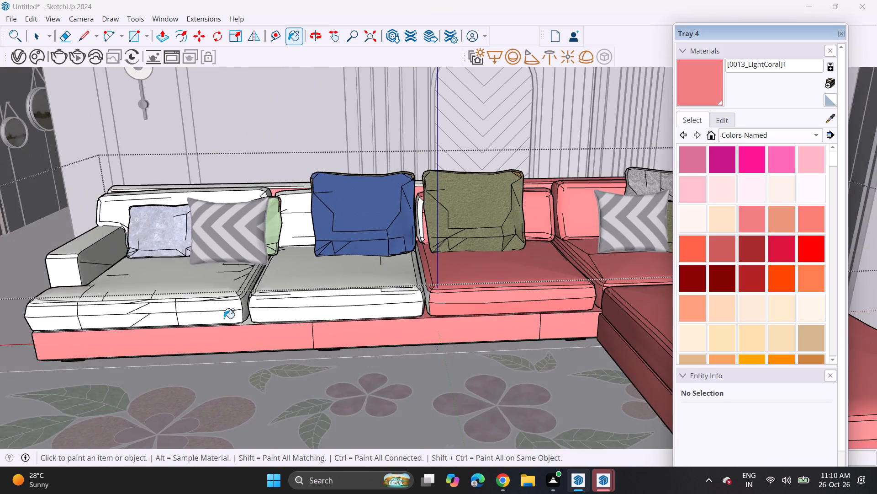
scroll(224, 318, "up", 3)
scroll(272, 328, "up", 4)
left_click(260, 317)
left_click(309, 298)
left_click(322, 284)
left_click_drag(341, 300, 338, 305)
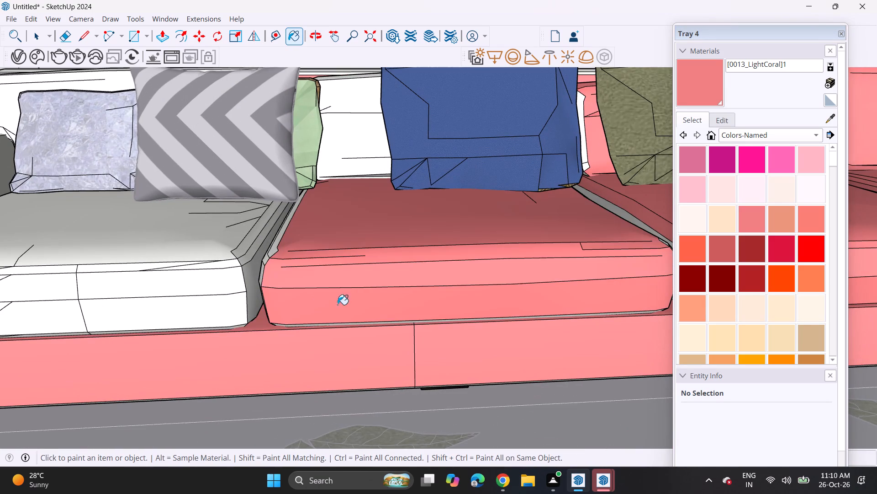
left_click_drag(338, 305, 316, 321)
left_click(316, 321)
left_click(315, 325)
Paint the side and corner faces of the seat cushion in front of the blue pillow, facing the olive pillow's seat, with 0013_LightCoral.
middle_click_drag(429, 293, 316, 333)
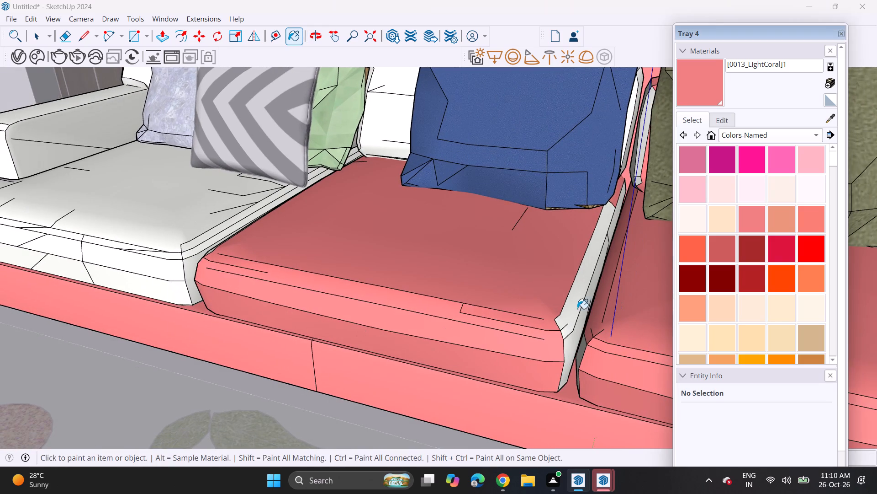
left_click(577, 309)
left_click(579, 338)
left_click_drag(571, 344, 571, 350)
left_click_drag(592, 268, 595, 257)
left_click_drag(602, 234, 616, 229)
left_click_drag(616, 229, 624, 228)
left_click(622, 225)
left_click(619, 223)
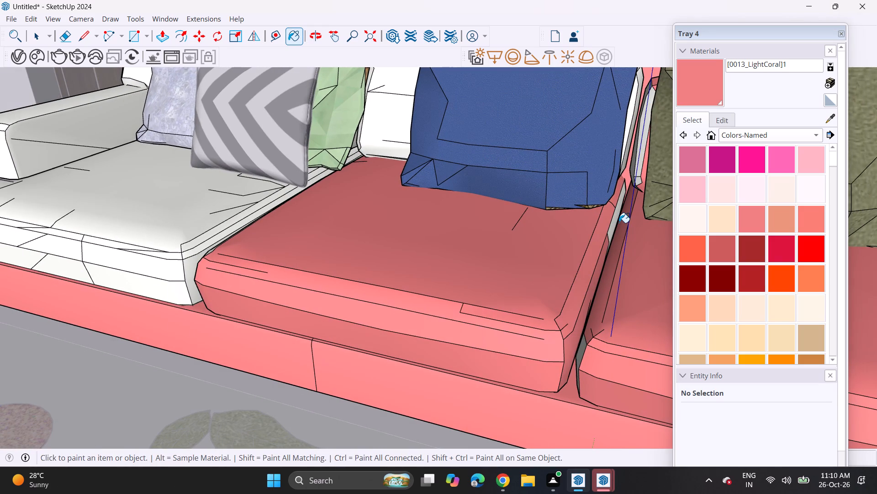
double_click(617, 219)
Paint the back cushion behind the blue pillow and the narrow cushion edges beside it with 0013_LightCoral, undoing the last stray fill.
left_click(628, 170)
left_click(638, 152)
left_click(644, 134)
left_click_drag(638, 140, 641, 150)
left_click_drag(639, 160, 638, 166)
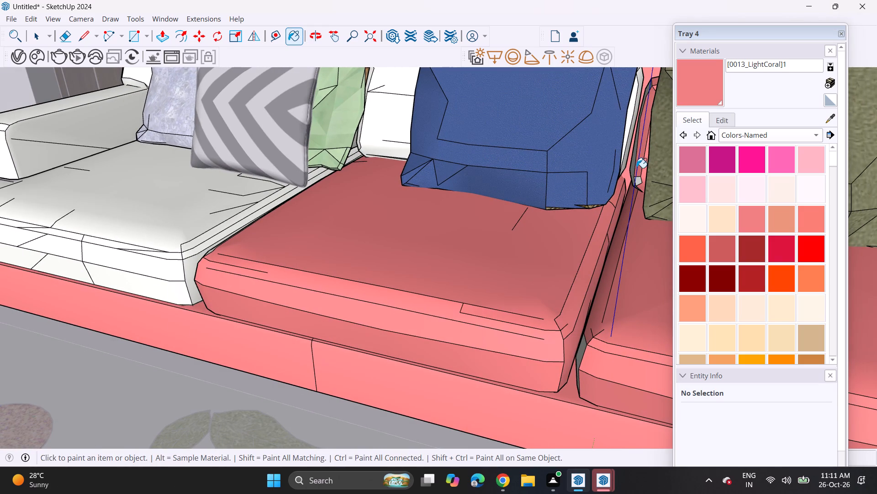
left_click(632, 165)
left_click(639, 180)
left_click(638, 183)
left_click(631, 173)
left_click(634, 169)
left_click_drag(626, 149, 630, 149)
left_click(624, 147)
left_click(623, 142)
key("ctrl+z")
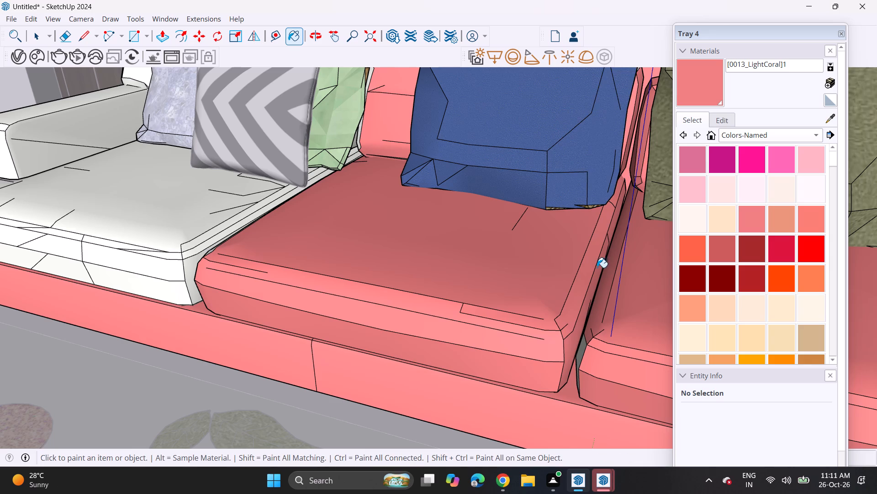
Paint the remaining side slivers of the neighbouring seat cushion, visible in the gap between the two seats, with 0013_LightCoral.
left_click(579, 353)
left_click(581, 367)
Paint the blue-pillow seat cushion's opposite side, facing the unpainted end seat, with 0013_LightCoral, undoing the stray fill by the green pillow.
middle_click_drag(593, 275, 679, 218)
scroll(563, 189, "up", 1)
middle_click_drag(560, 193, 539, 325, "shift")
middle_click_drag(394, 329, 459, 346)
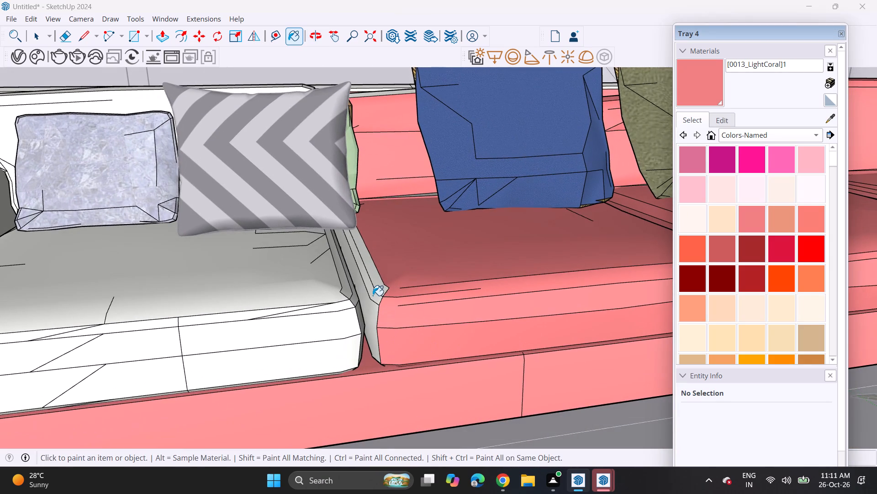
left_click(372, 294)
left_click(374, 286)
left_click(379, 290)
left_click(369, 316)
left_click(372, 336)
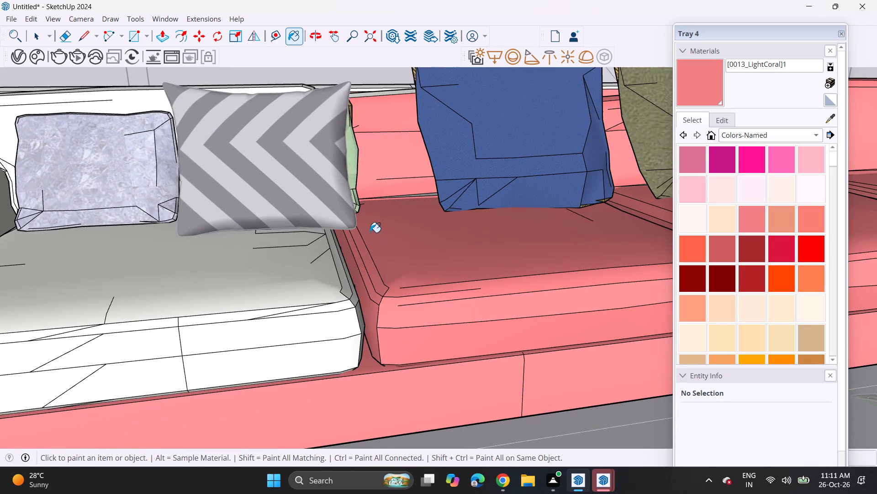
left_click(354, 184)
key("ctrl+z")
Paint the end seat cushion's top, nearest front section and side faces along the gap below the chevron pillow with 0013_LightCoral.
left_click(280, 279)
left_click(307, 356)
left_click(295, 328)
left_click(309, 326)
left_click(333, 309)
left_click_drag(332, 301, 339, 305)
left_click(349, 303)
left_click_drag(360, 296, 364, 303)
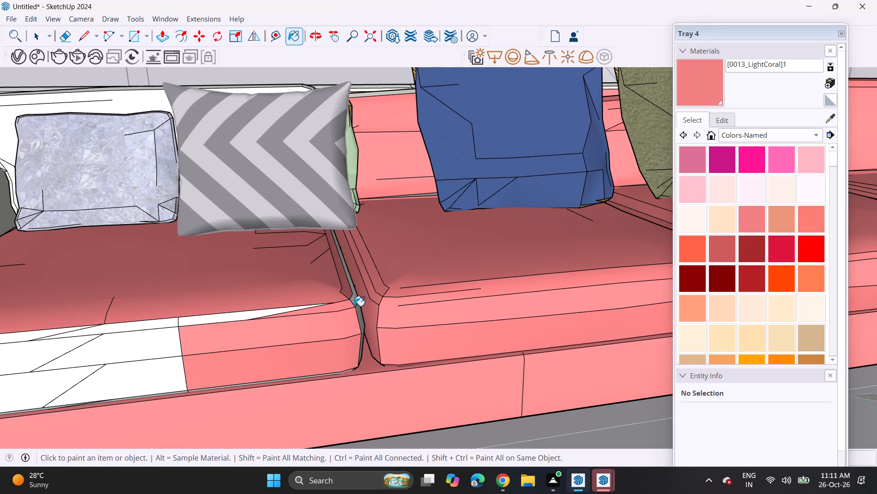
left_click(354, 306)
left_click(354, 303)
left_click(360, 314)
left_click(352, 296)
left_click_drag(353, 296, 357, 303)
left_click_drag(262, 309, 261, 316)
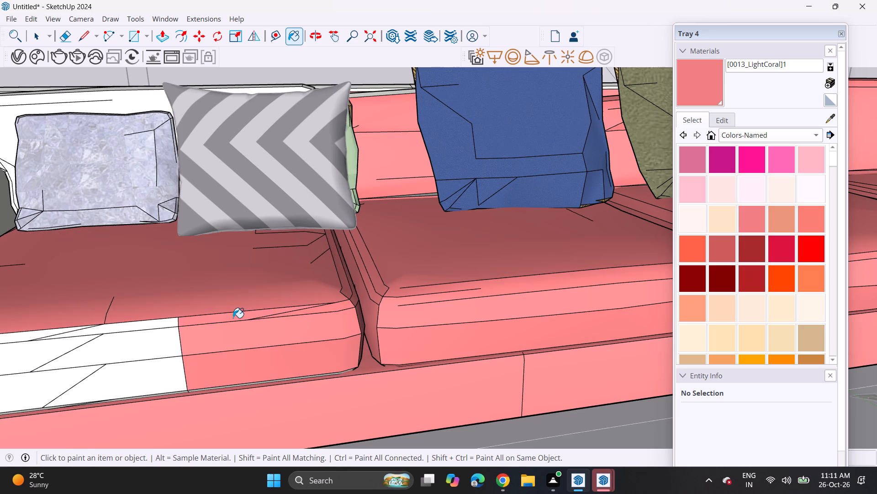
Paint the remaining front and upper edge faces of the end seat cushion, up to its outer corner, with 0013_LightCoral.
left_click(233, 318)
left_click(117, 335)
left_click(129, 329)
left_click_drag(126, 344, 124, 355)
left_click(123, 384)
scroll(115, 371, "down", 1)
scroll(115, 371, "up", 1)
scroll(115, 371, "down", 2)
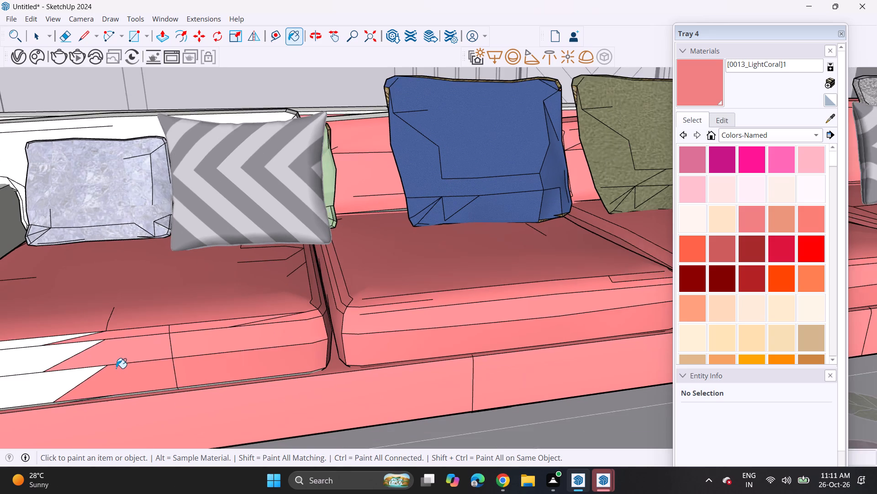
middle_click_drag(143, 365, 384, 317, "shift")
left_click(257, 329)
left_click(239, 308)
left_click(245, 296)
left_click(147, 316)
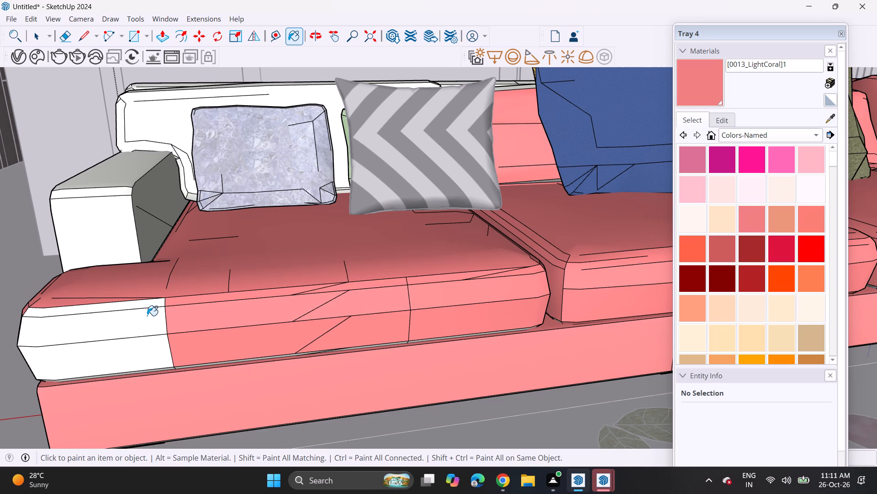
left_click_drag(140, 334, 144, 351)
left_click(137, 297)
left_click_drag(139, 298, 142, 302)
left_click(142, 302)
Paint the inner side, front and top faces of the armrest beside the end seat with 0013_LightCoral.
left_click(143, 234)
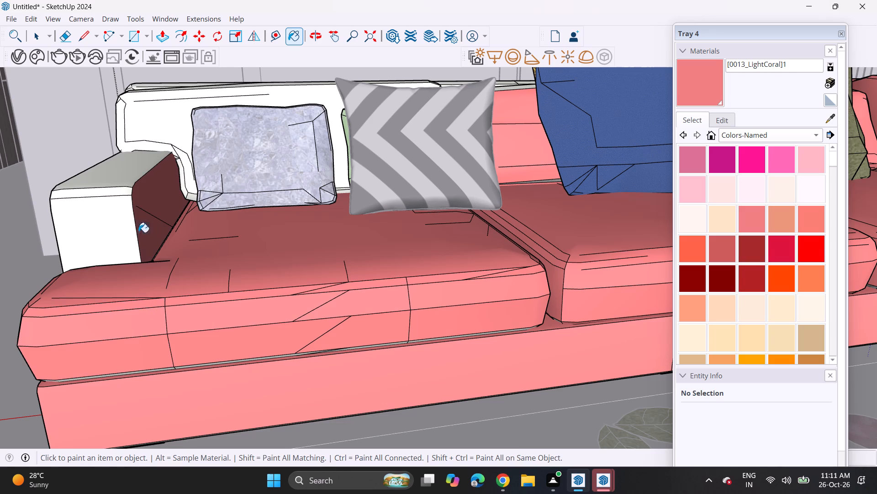
left_click(114, 236)
left_click_drag(107, 184, 97, 177)
left_click(97, 207)
left_click(103, 197)
left_click(111, 189)
Paint the front of the back cushion behind the marbled pillow and its stepped edge beside the armrest with 0013_LightCoral.
left_click(130, 147)
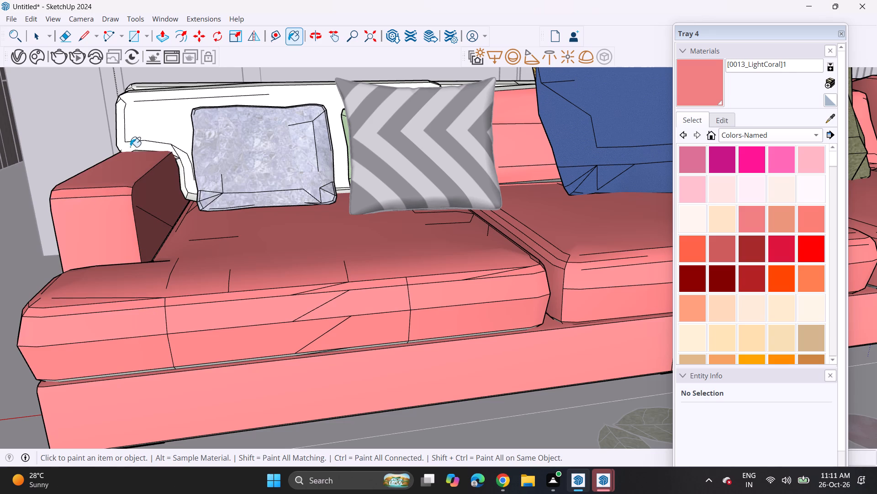
left_click(141, 144)
left_click(146, 137)
left_click(152, 134)
left_click_drag(168, 146, 173, 162)
left_click_drag(177, 168, 183, 173)
left_click_drag(183, 174, 186, 183)
left_click_drag(186, 186, 186, 197)
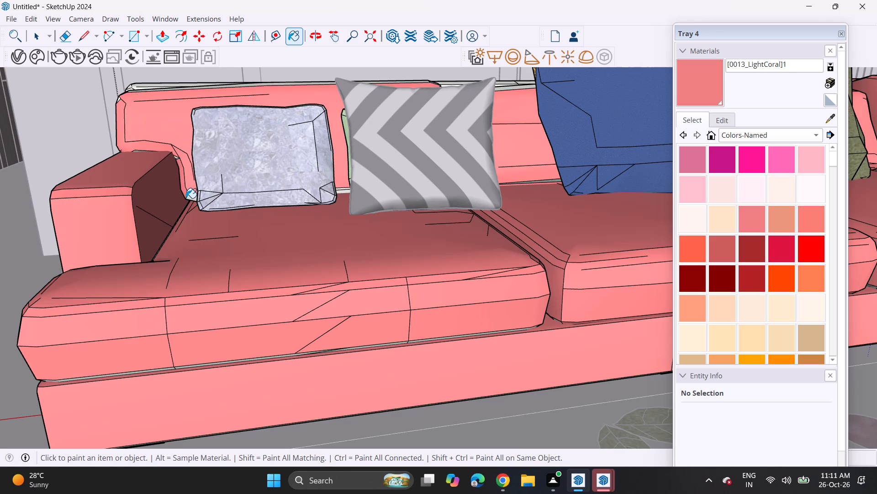
left_click(190, 197)
Paint the top edges and the small corner faces where the two back cushions meet above the green pillow with 0013_LightCoral.
middle_click_drag(317, 114, 346, 178)
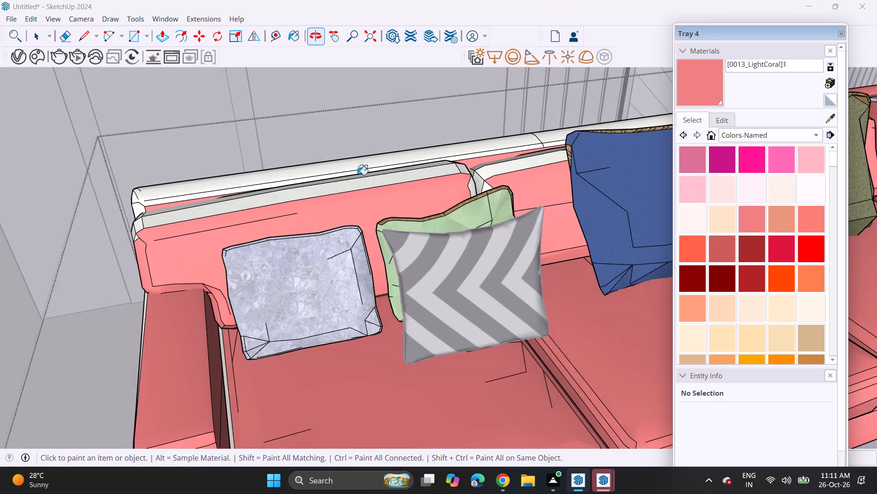
scroll(385, 172, "up", 3)
left_click_drag(390, 177, 395, 176)
left_click_drag(471, 179, 479, 184)
left_click(513, 185)
left_click(506, 190)
left_click(502, 193)
left_click_drag(515, 183, 521, 189)
left_click(523, 189)
left_click(520, 175)
left_click(549, 165)
left_click(536, 152)
left_click(523, 161)
Paint the end back cushion's remaining top corner and thin rear edge strips with 0013_LightCoral.
left_click_drag(489, 168, 481, 174)
left_click(459, 174)
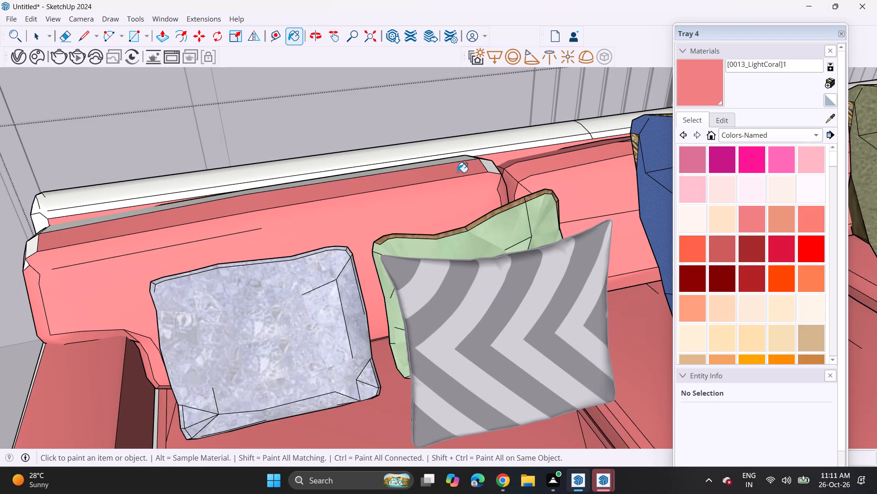
left_click(491, 166)
left_click_drag(440, 161, 441, 167)
left_click(440, 167)
left_click(415, 164)
left_click(412, 166)
left_click_drag(397, 155, 403, 162)
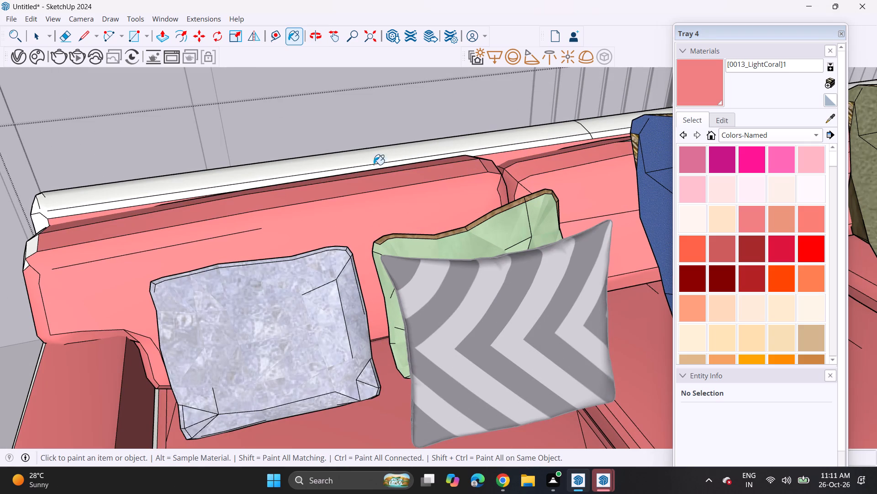
Paint the backrest's top rail and end cap, plus the end back cushion's outer corner faces, with 0013_LightCoral.
left_click_drag(306, 170, 275, 174)
left_click(32, 221)
left_click(40, 228)
left_click_drag(37, 232, 21, 255)
left_click(24, 257)
left_click(26, 251)
left_click(36, 247)
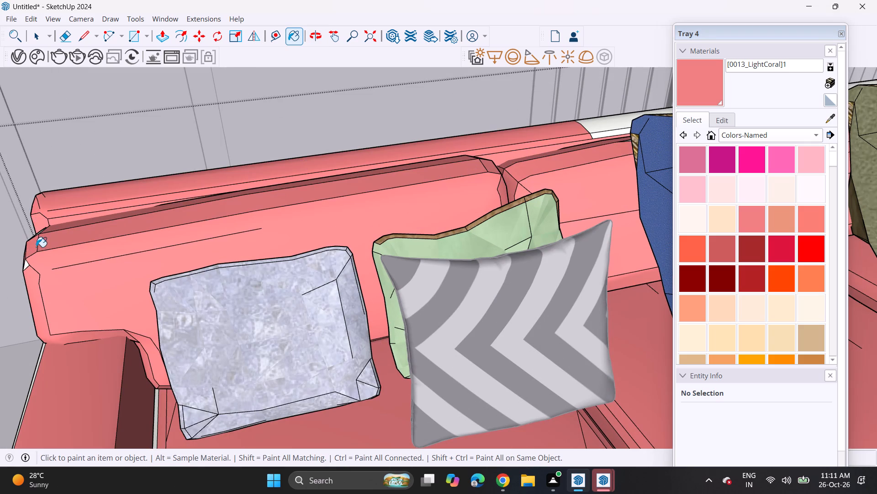
left_click(26, 259)
left_click(22, 268)
double_click(26, 263)
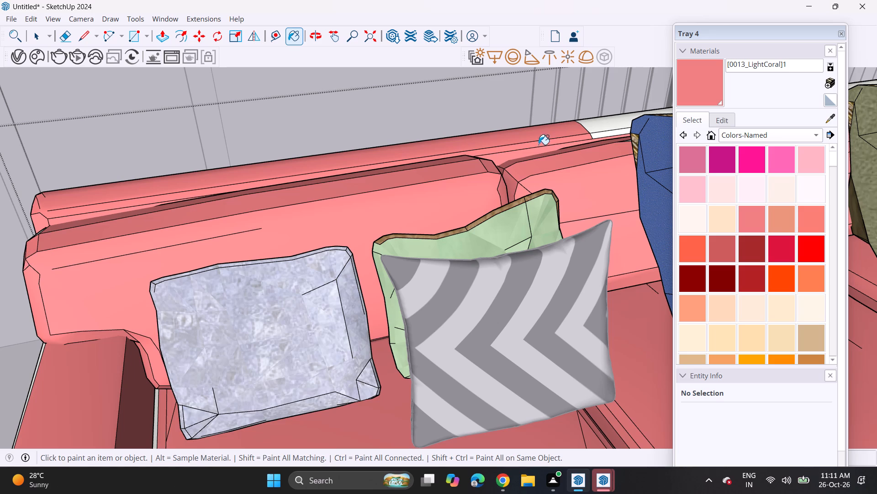
left_click(623, 129)
left_click(613, 124)
Paint the sliver between the armrest and end seat, and the end seat cushion's outer side faces, with 0013_LightCoral.
scroll(477, 169, "down", 4)
middle_click_drag(476, 209, 373, 123)
scroll(369, 119, "up", 1)
scroll(354, 124, "down", 2)
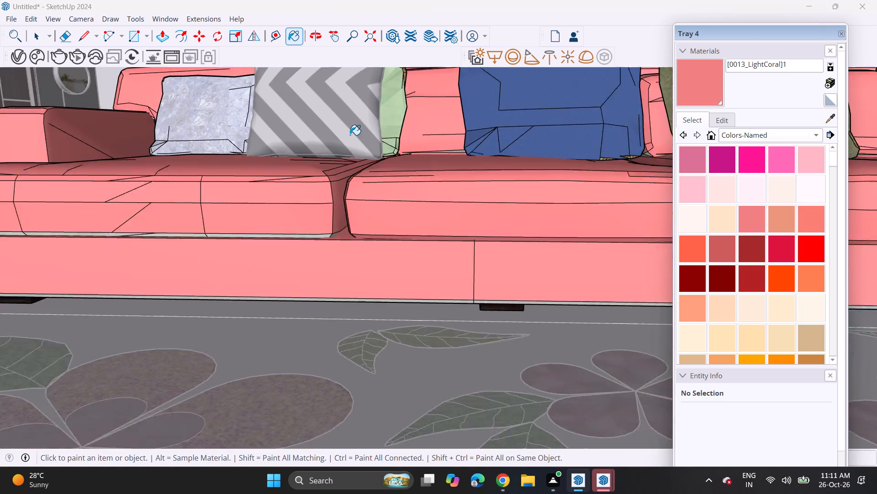
scroll(350, 135, "down", 3)
scroll(259, 145, "up", 1)
middle_click_drag(265, 147, 365, 189)
scroll(306, 274, "up", 5)
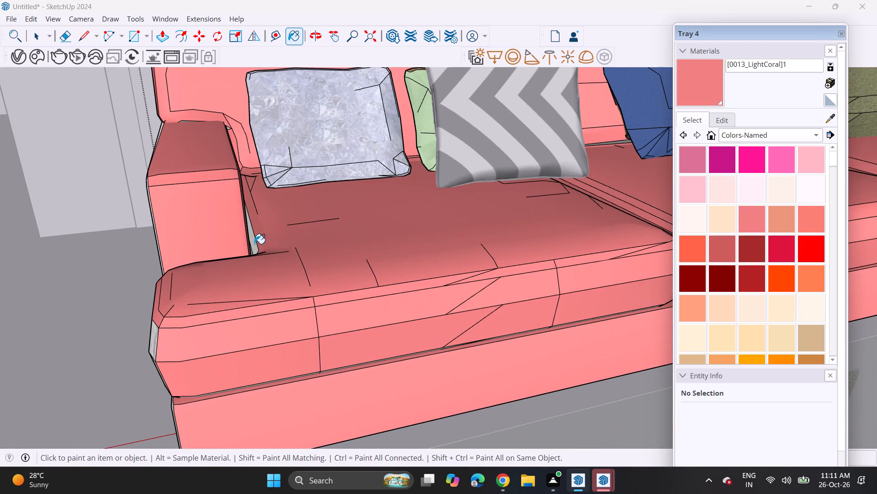
left_click(254, 244)
middle_click_drag(169, 324, 195, 247)
left_click(192, 207)
left_click_drag(179, 246, 182, 247)
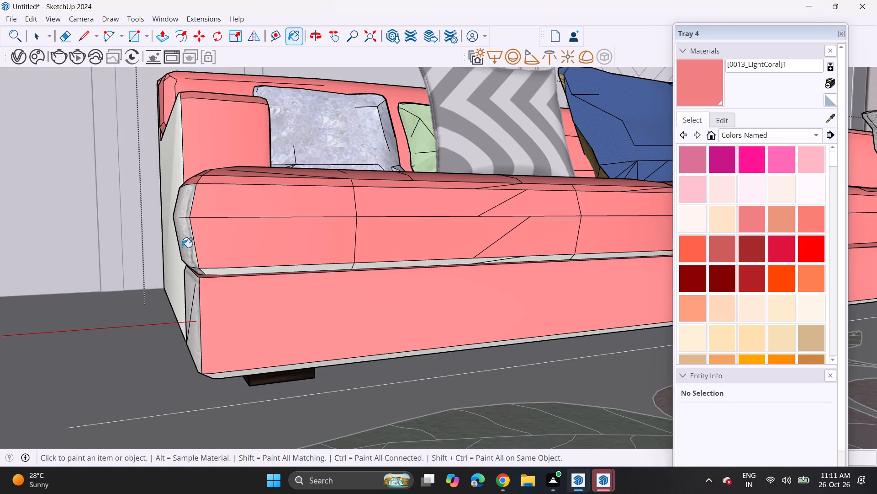
left_click_drag(182, 247, 185, 248)
left_click_drag(180, 223, 189, 241)
Paint the end seat cushion's lower edge strips, along the full front above the sofa base, with 0013_LightCoral.
left_click(207, 267)
double_click(210, 270)
left_click(201, 272)
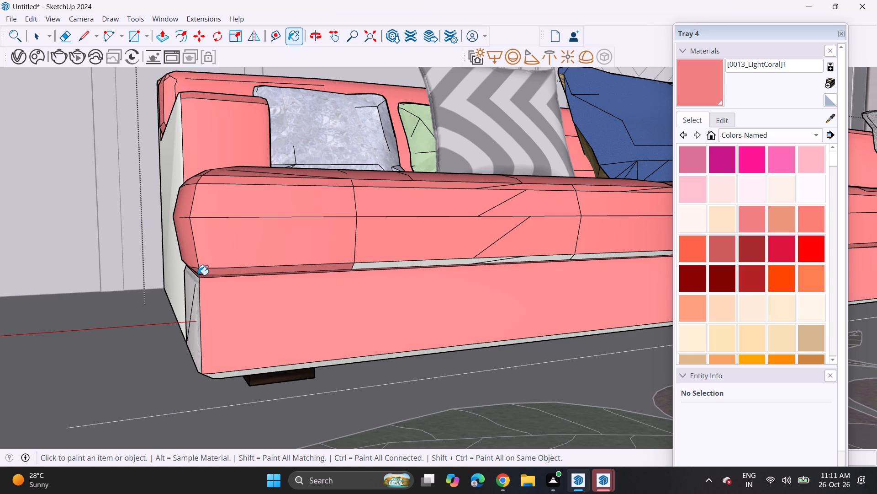
left_click(198, 275)
left_click_drag(330, 266, 342, 265)
left_click_drag(364, 262, 370, 264)
left_click(370, 266)
left_click_drag(473, 268, 481, 265)
left_click(522, 256)
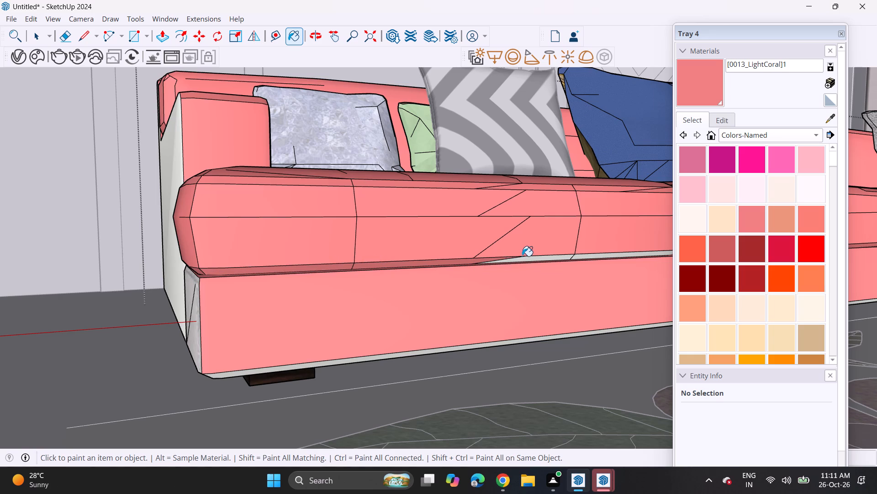
left_click(532, 260)
left_click_drag(533, 260, 556, 257)
left_click_drag(564, 257, 575, 257)
left_click(575, 257)
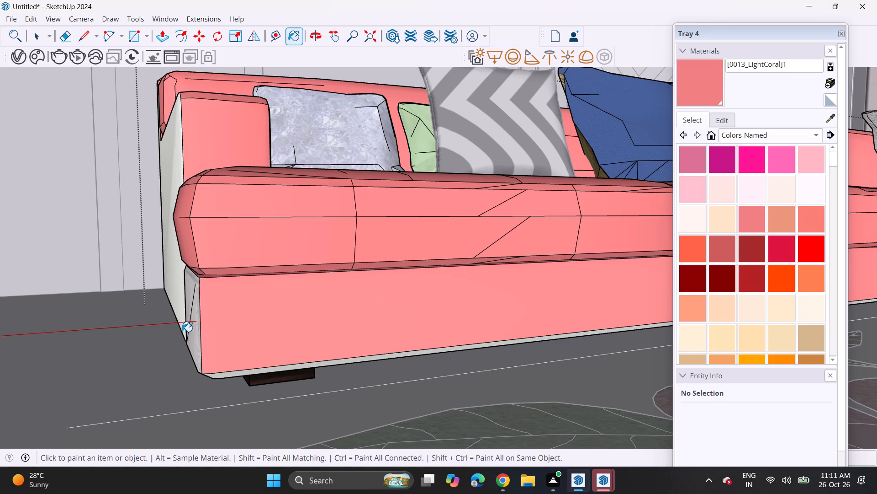
Paint the sofa base's end corner and bottom edge, and the armrest's outer side, with 0013_LightCoral.
left_click_drag(193, 337, 200, 344)
left_click_drag(207, 362, 216, 375)
left_click(181, 273)
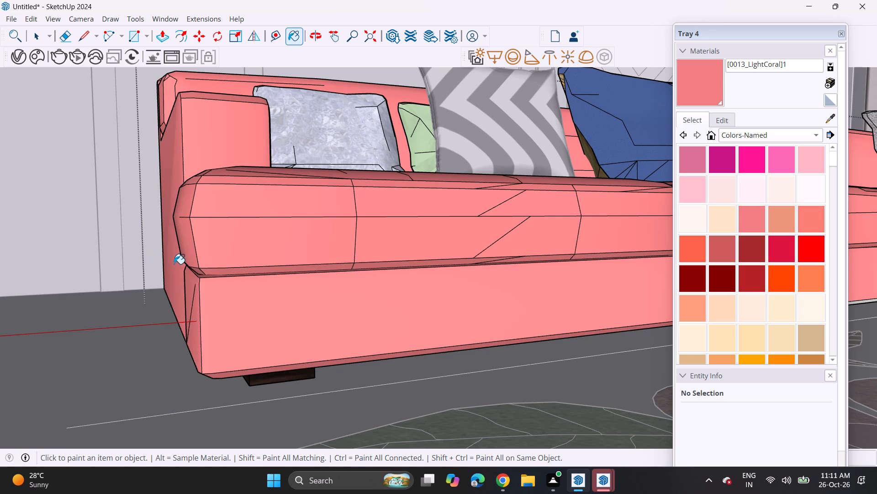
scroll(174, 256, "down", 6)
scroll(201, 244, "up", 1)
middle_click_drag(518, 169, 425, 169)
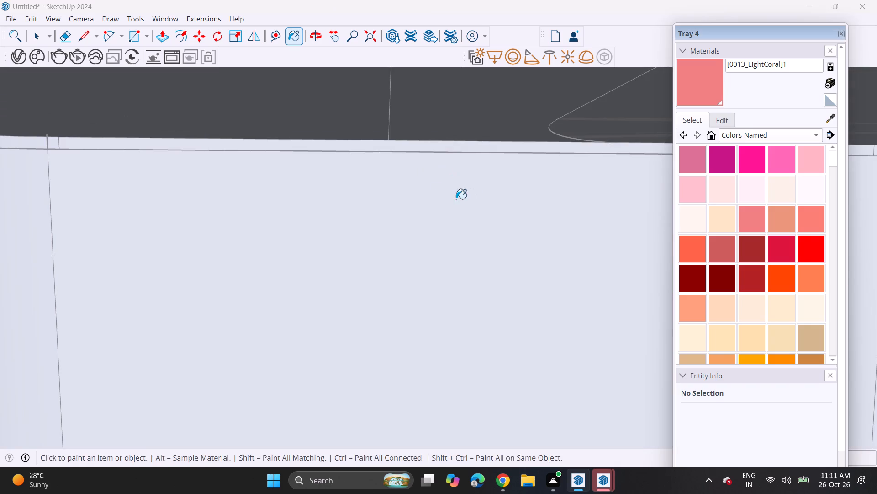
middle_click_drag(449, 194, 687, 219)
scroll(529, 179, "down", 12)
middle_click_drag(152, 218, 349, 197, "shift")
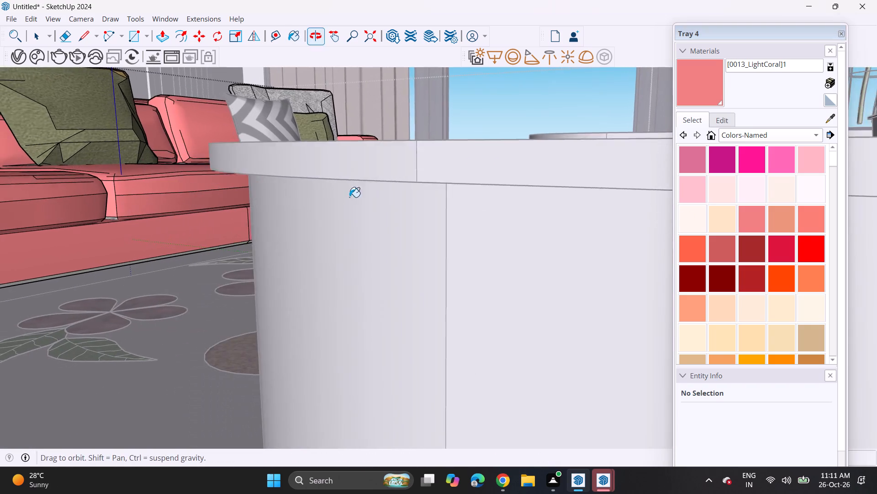
Paint the white sliver in the gap between the seat cushions at the sofa's inner corner with 0013_LightCoral.
middle_click_drag(349, 197, 349, 197, "shift")
scroll(199, 278, "up", 2)
scroll(199, 278, "down", 1)
scroll(199, 277, "up", 11)
left_click(203, 229)
left_click(205, 233)
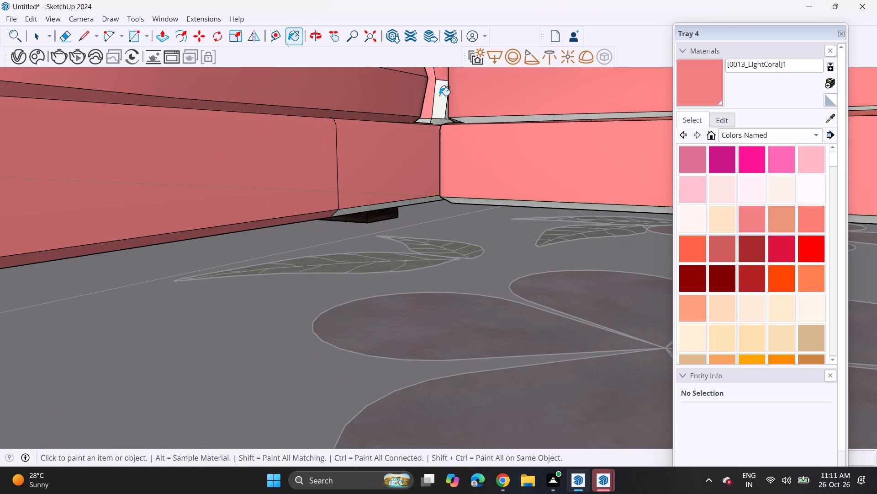
left_click(441, 102)
left_click(441, 118)
left_click(432, 129)
left_click(430, 120)
left_click(435, 122)
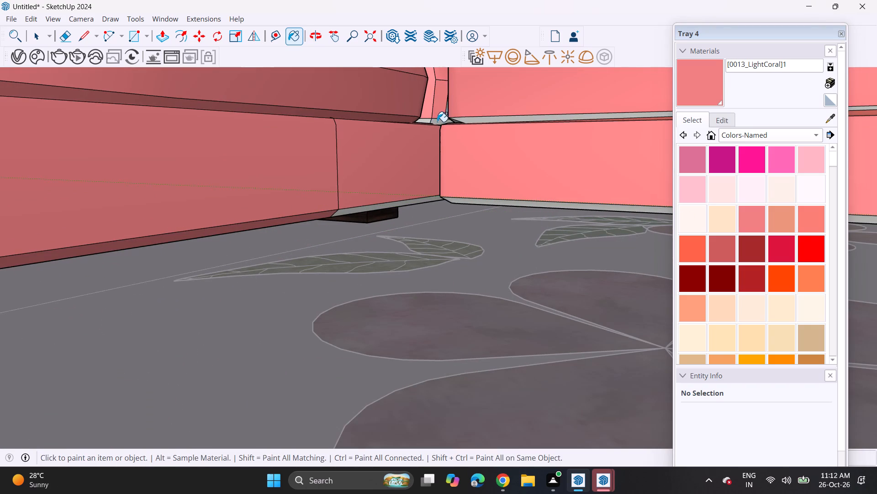
Paint the thin lower edge strips and small corner faces of the seat cushions at the inner corner with 0013_LightCoral.
left_click(440, 127)
left_click_drag(447, 122, 454, 123)
double_click(463, 119)
left_click_drag(450, 107, 447, 121)
left_click_drag(440, 113, 453, 121)
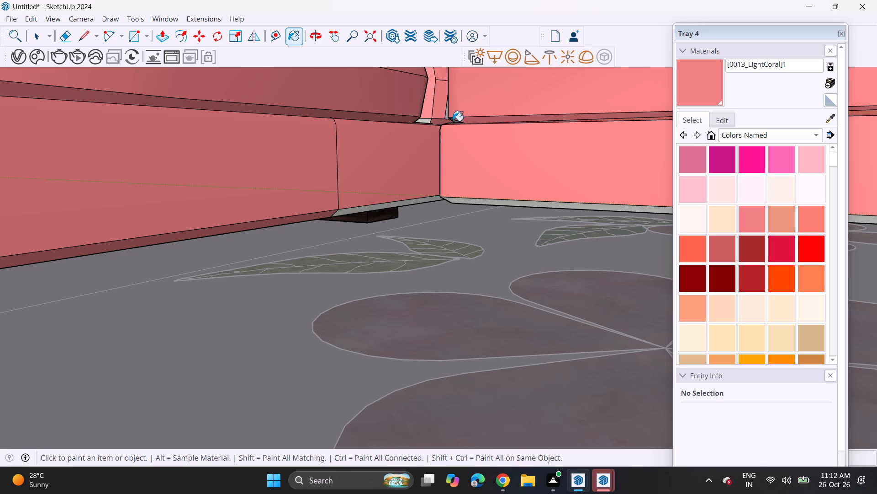
left_click(447, 116)
left_click_drag(446, 116, 450, 123)
left_click_drag(423, 118, 433, 122)
left_click(429, 121)
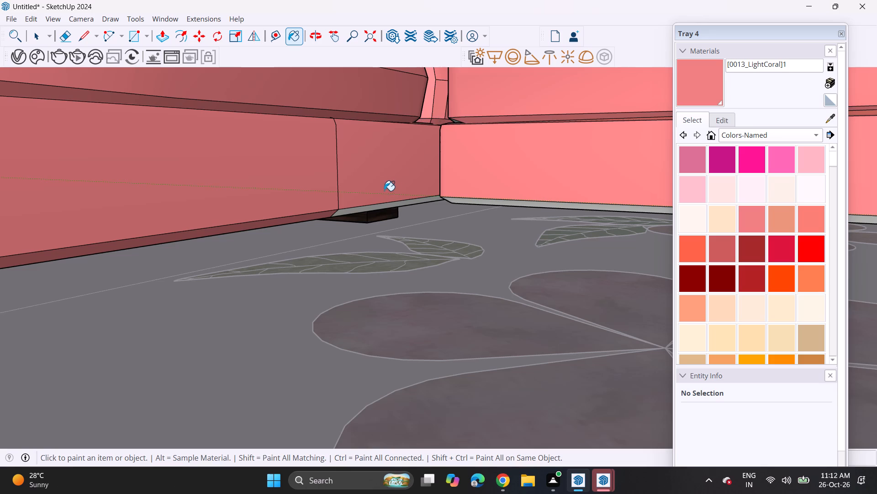
Paint the sofa base's bottom edge strips on both sides of the inner corner with 0013_LightCoral, then close the sofa for editing.
scroll(390, 196, "up", 6)
left_click(386, 206)
left_click(391, 214)
left_click(495, 205)
scroll(483, 186, "down", 4)
scroll(483, 186, "up", 2)
scroll(483, 186, "down", 2)
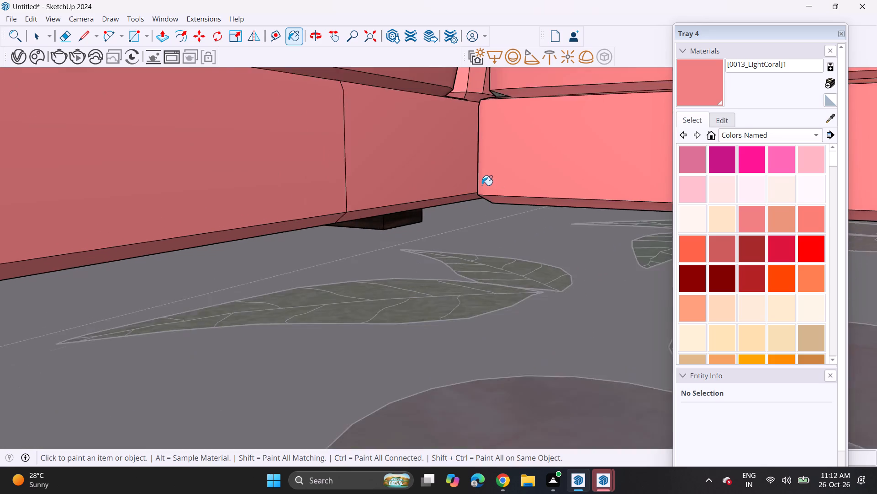
scroll(482, 185, "down", 7)
middle_click_drag(465, 145, 485, 201)
scroll(474, 154, "down", 17)
scroll(485, 187, "up", 1)
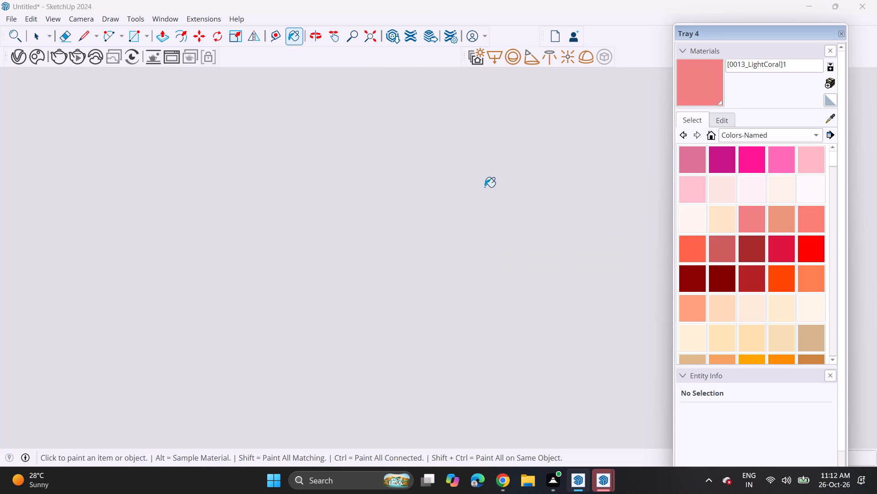
middle_click_drag(484, 187, 257, 145)
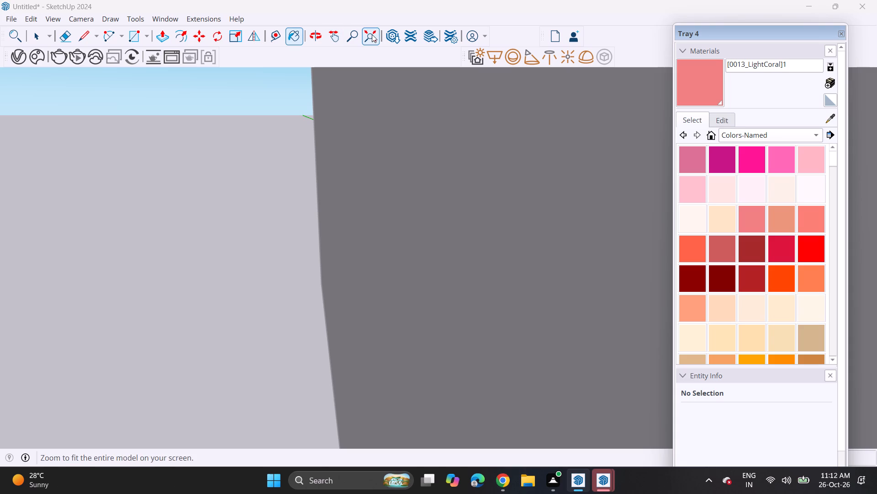
left_click(372, 34)
middle_click_drag(401, 182, 218, 188, "shift")
key("space")
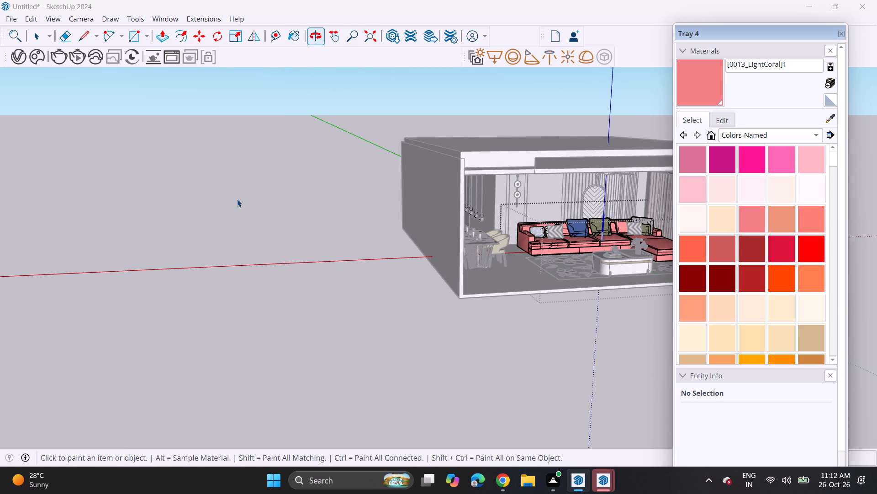
left_click(264, 197)
middle_click_drag(435, 215, 298, 201)
left_click(275, 220)
Open the four-seater dining set component for editing and apply 0013_LightCoral to its nested group at the near chair.
scroll(352, 232, "up", 1)
middle_click_drag(338, 223, 218, 209, "shift")
scroll(320, 245, "up", 5)
middle_click_drag(340, 262, 222, 281, "shift")
middle_click_drag(259, 293, 327, 300)
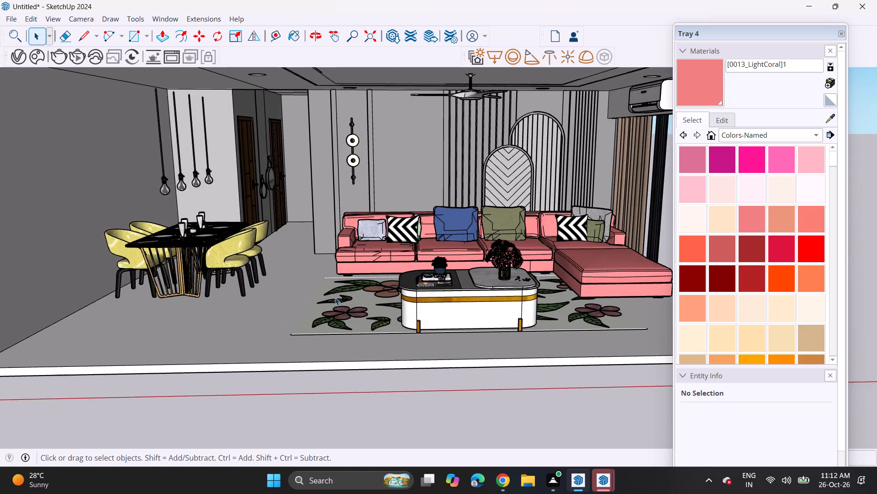
scroll(330, 287, "up", 4)
scroll(287, 259, "up", 1)
middle_click_drag(269, 248, 365, 322, "shift")
scroll(365, 322, "down", 1, "shift")
scroll(283, 305, "up", 5)
middle_click_drag(342, 332, 232, 328)
scroll(229, 328, "up", 1)
left_click(202, 304)
right_click(202, 304)
left_click(276, 71)
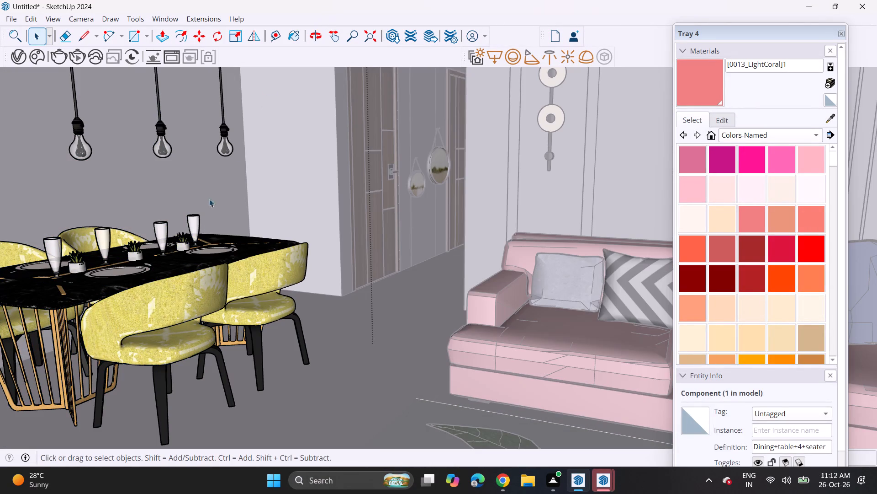
left_click(701, 92)
left_click(135, 310)
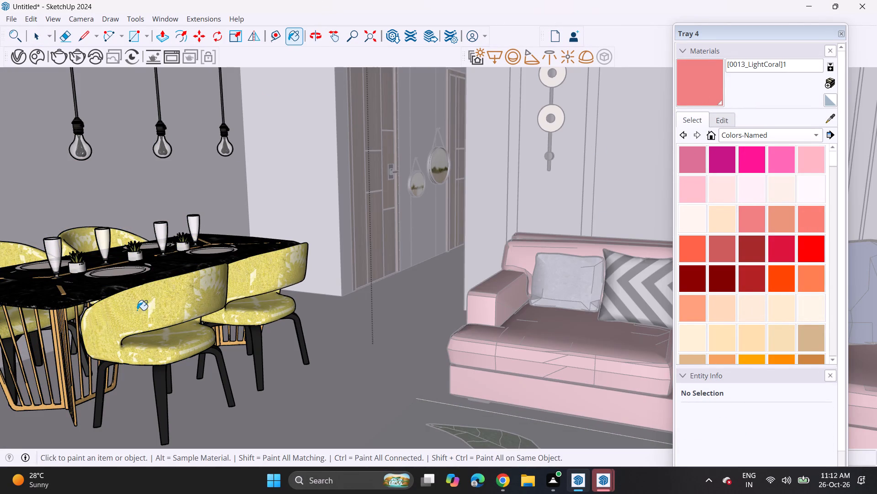
Convert the dining set's nested group into a component, keeping the default definition settings.
key("space")
right_click(166, 315)
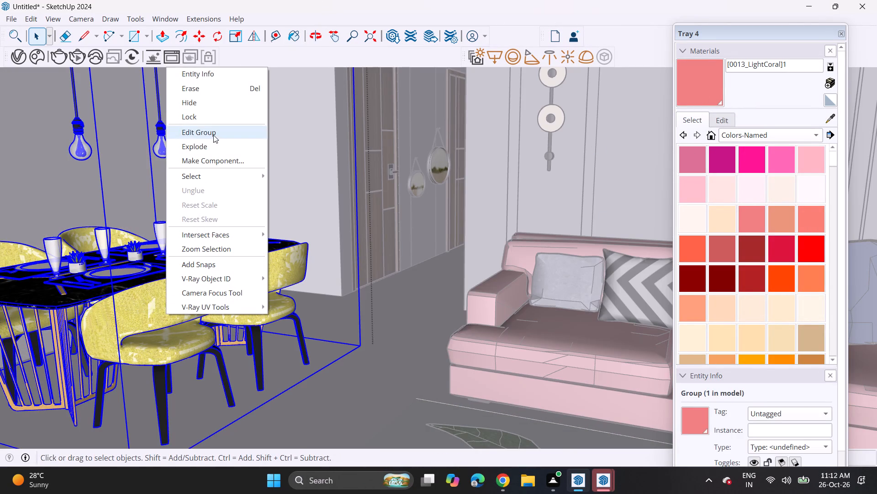
left_click(207, 161)
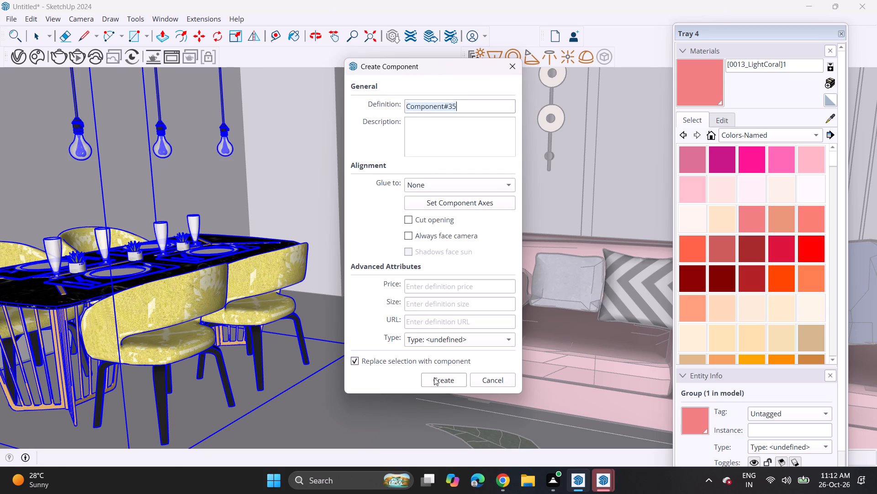
left_click(434, 377)
Open the nested dining set component for editing and apply 0013_LightCoral to the near chair.
left_click(189, 301)
right_click(186, 300)
left_click(291, 402)
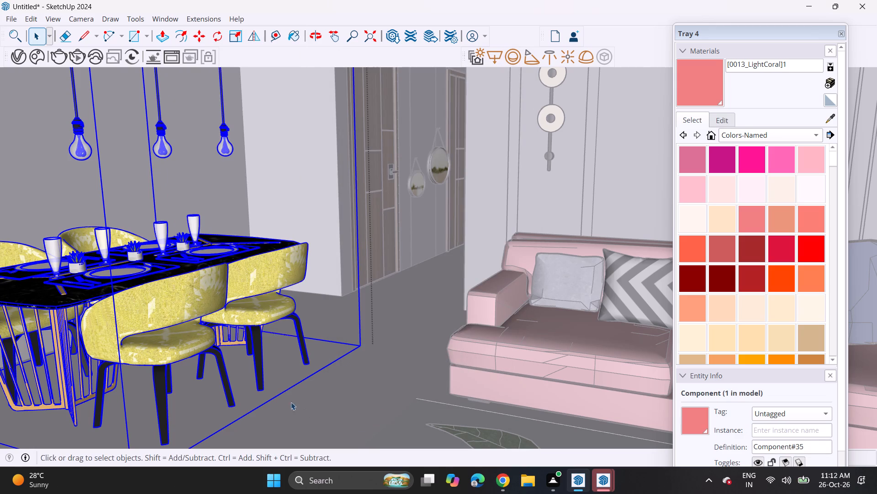
left_click(171, 329)
right_click(164, 318)
left_click(206, 63)
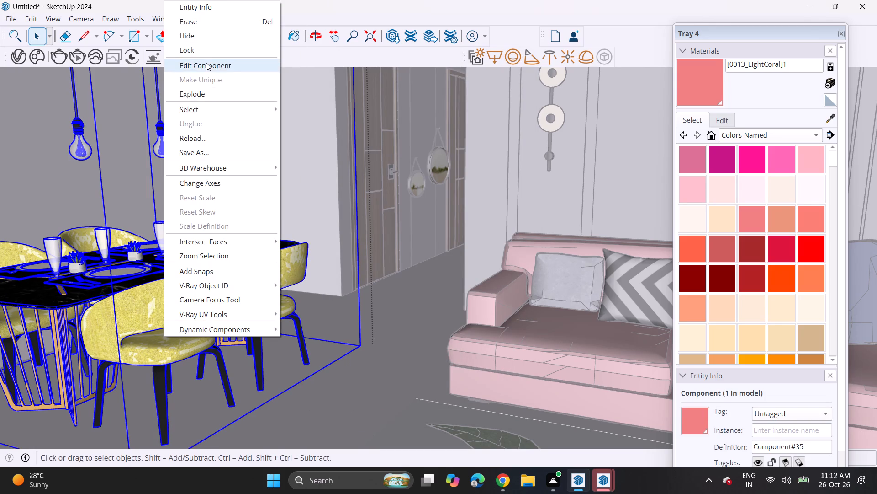
left_click(702, 87)
left_click(141, 309)
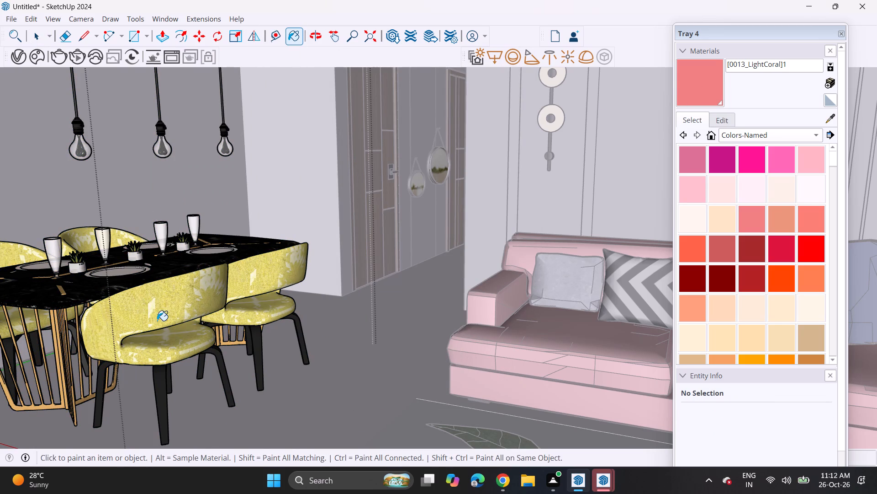
triple_click(173, 311)
Open the near dining chair component, paint its upholstery with 0013_LightCoral, and exit the nested components.
key("space")
left_click(165, 298)
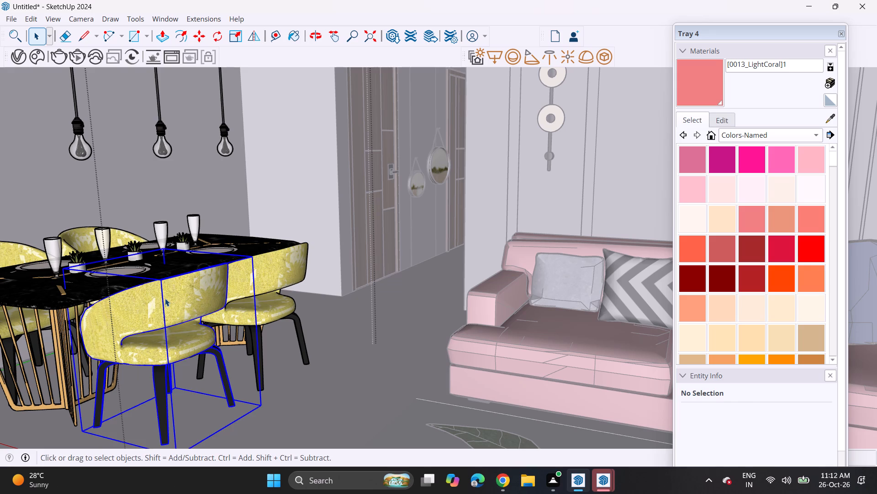
right_click(165, 298)
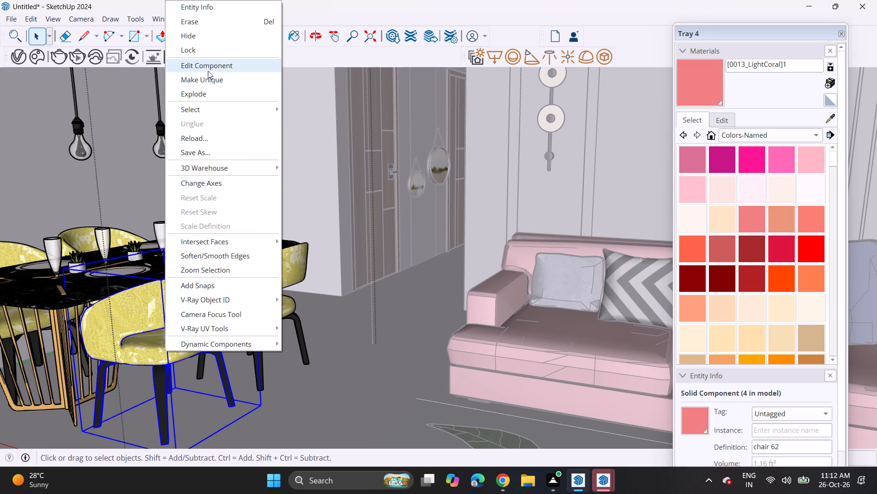
left_click(207, 67)
left_click(698, 77)
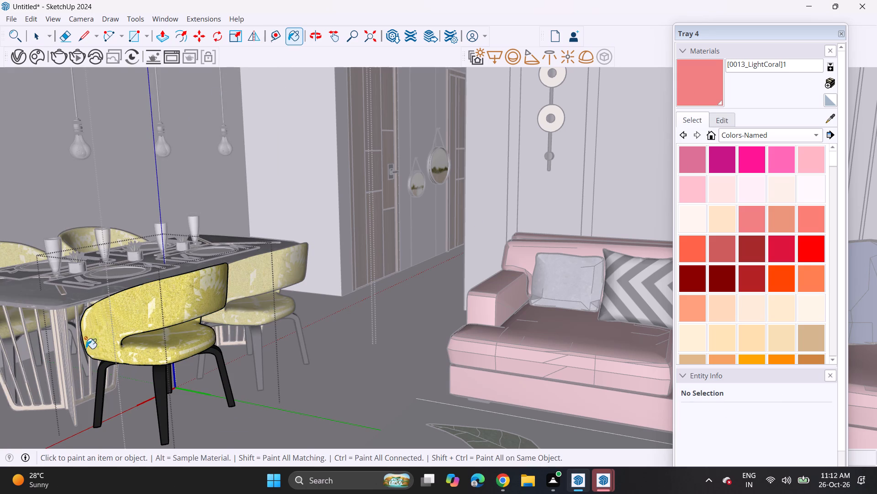
left_click(144, 316)
key("space")
left_click(221, 401)
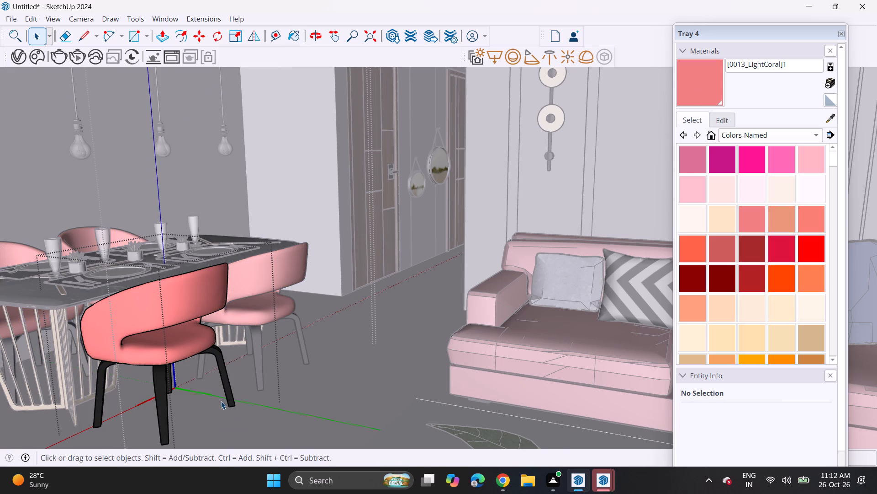
left_click(197, 429)
left_click(332, 372)
scroll(267, 364, "down", 8)
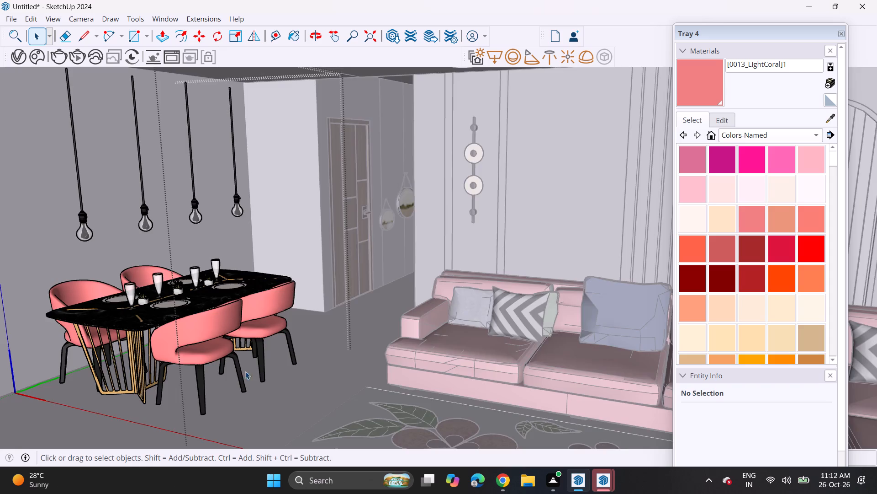
scroll(245, 371, "down", 9)
left_click(96, 209)
middle_click_drag(120, 299, 195, 247)
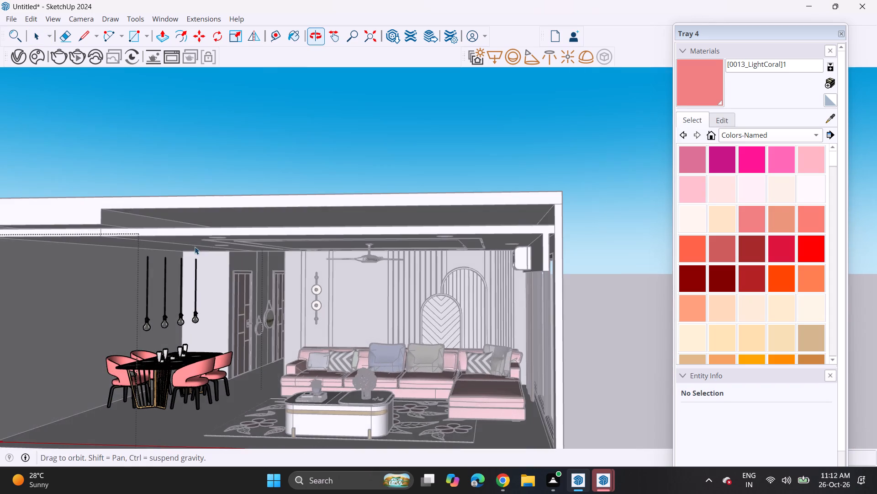
left_click(181, 153)
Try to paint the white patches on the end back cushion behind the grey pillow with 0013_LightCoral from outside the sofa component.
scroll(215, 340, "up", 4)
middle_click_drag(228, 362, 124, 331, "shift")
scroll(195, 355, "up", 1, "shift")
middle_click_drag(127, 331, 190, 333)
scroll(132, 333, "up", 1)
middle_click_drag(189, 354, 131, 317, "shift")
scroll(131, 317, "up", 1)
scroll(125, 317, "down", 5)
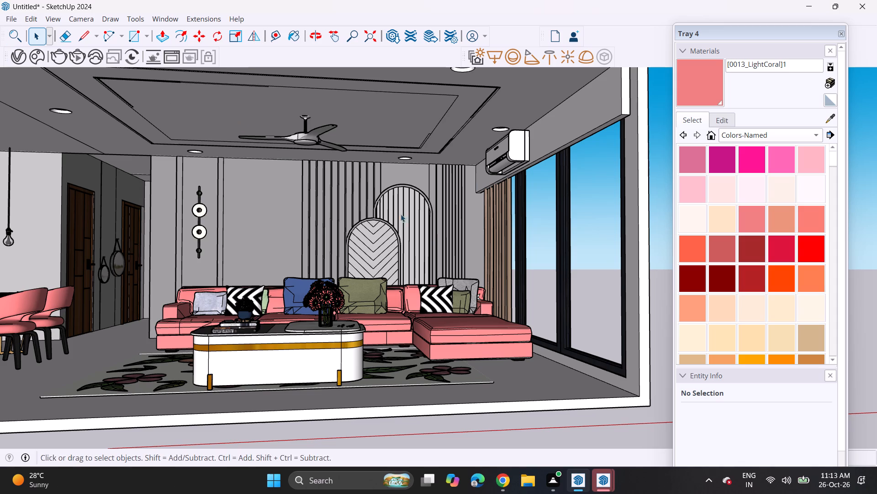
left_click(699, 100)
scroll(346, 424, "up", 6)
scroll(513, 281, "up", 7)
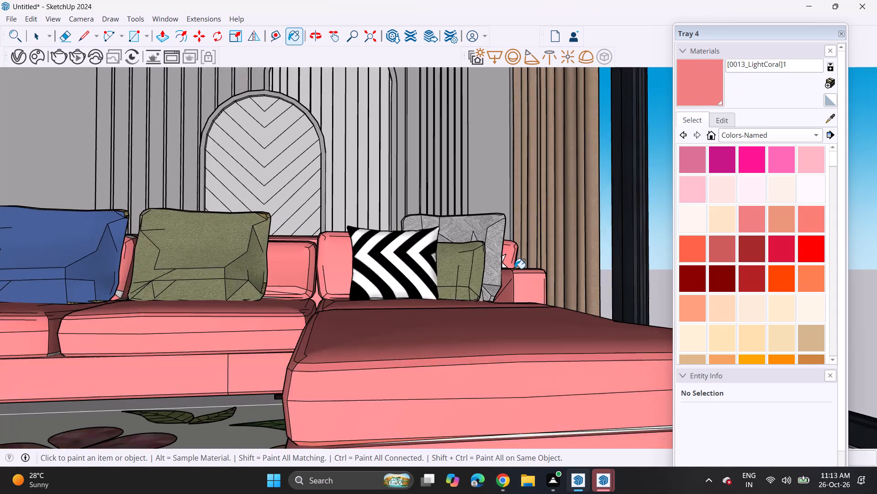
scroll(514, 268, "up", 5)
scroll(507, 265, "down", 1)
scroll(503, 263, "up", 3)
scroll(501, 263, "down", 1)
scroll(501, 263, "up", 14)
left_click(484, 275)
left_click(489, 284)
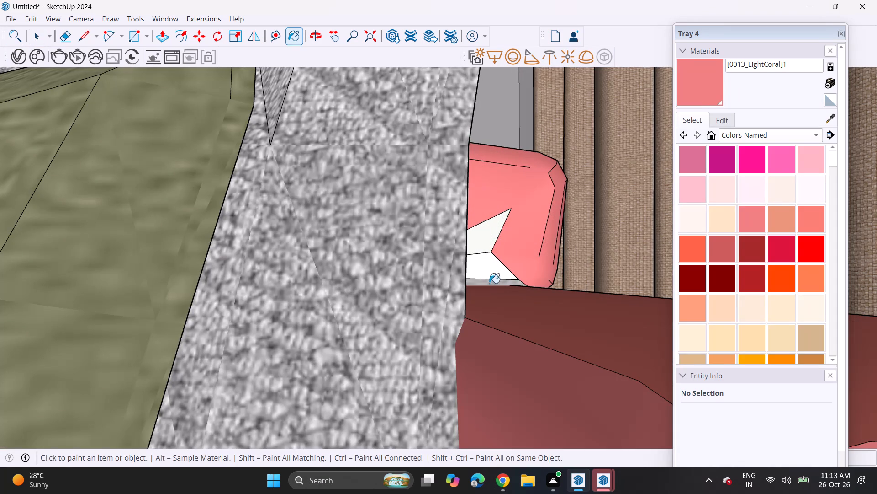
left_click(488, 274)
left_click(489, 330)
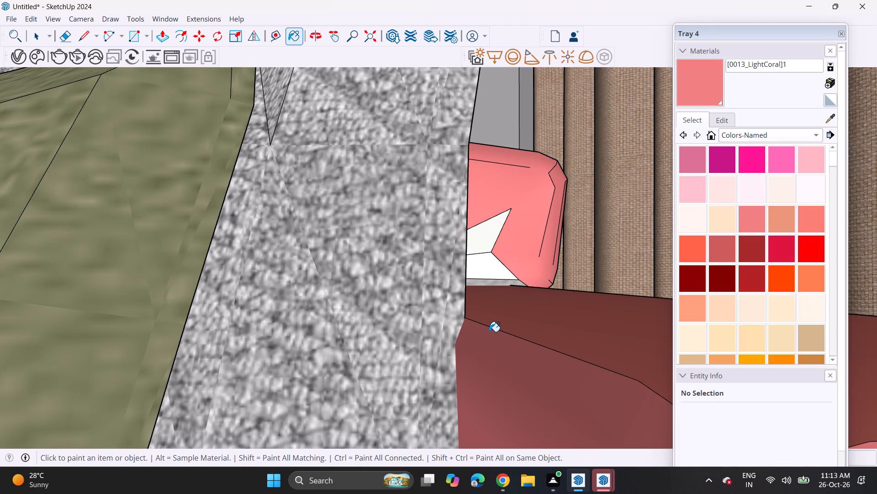
Open the sofa component and paint the end back cushion's white faces beside the grey pillow with 0013_LightCoral, then exit it.
key("space")
double_click(493, 336)
right_click(493, 336)
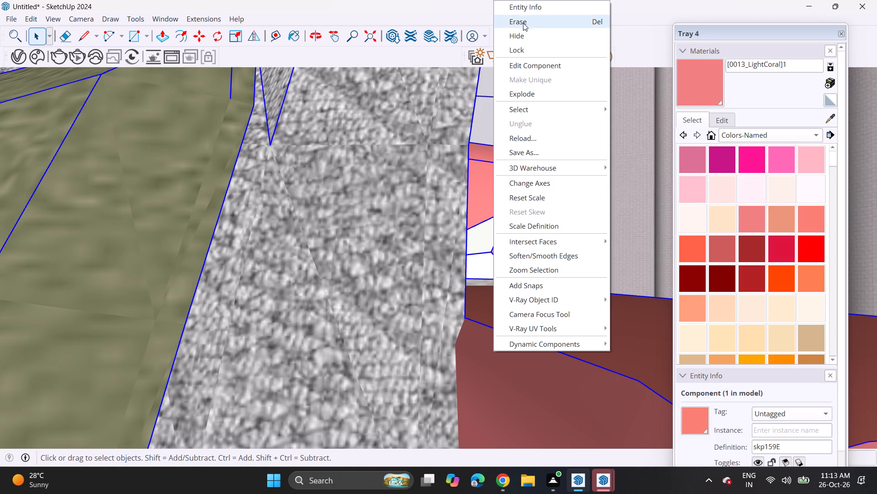
left_click(551, 68)
left_click(700, 86)
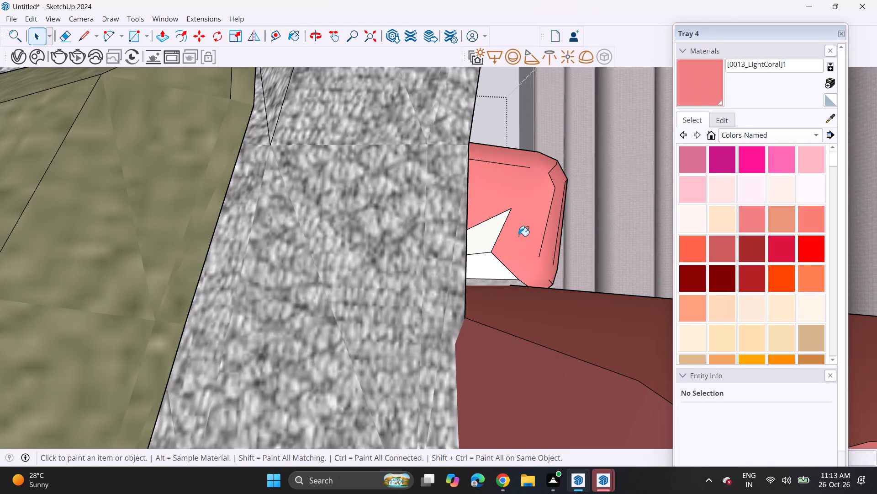
left_click(493, 231)
left_click(480, 268)
left_click(486, 284)
scroll(479, 282, "down", 3)
scroll(479, 282, "up", 1)
scroll(479, 282, "down", 1)
scroll(479, 282, "up", 1)
scroll(479, 282, "down", 6)
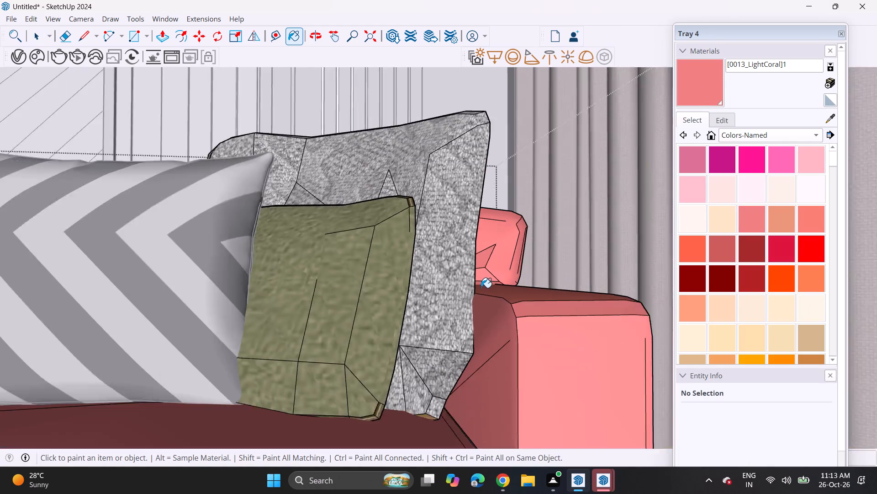
scroll(481, 288, "down", 10)
scroll(477, 298, "up", 1)
scroll(474, 301, "down", 20)
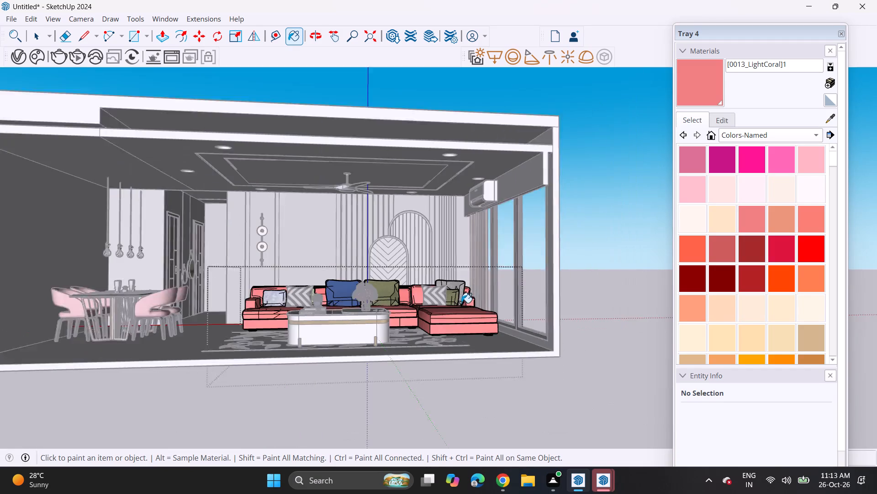
key("space")
left_click(584, 278)
scroll(467, 293, "up", 1)
left_click(598, 274)
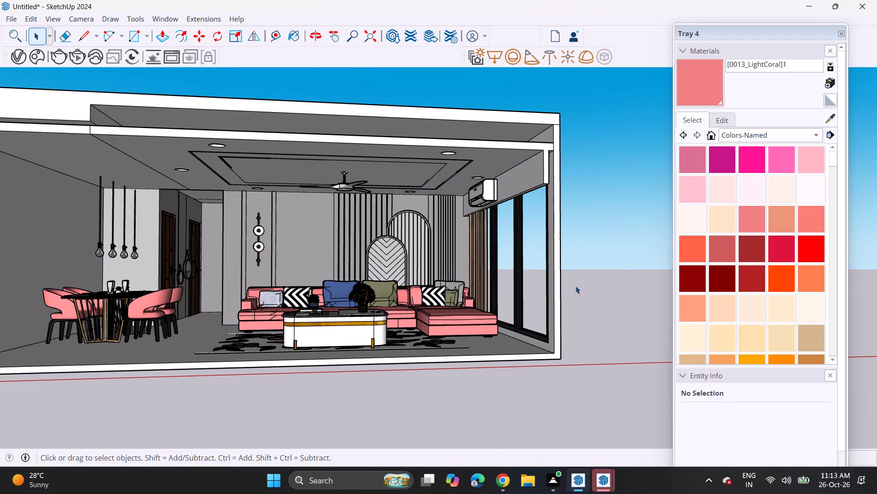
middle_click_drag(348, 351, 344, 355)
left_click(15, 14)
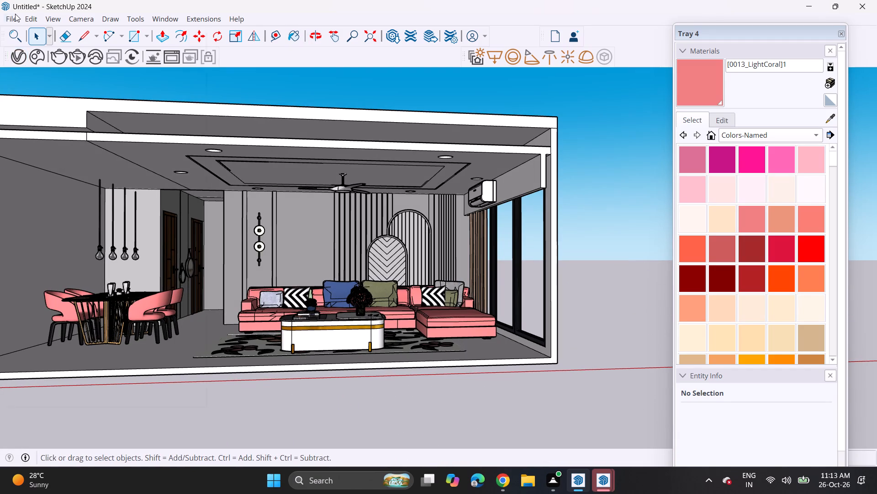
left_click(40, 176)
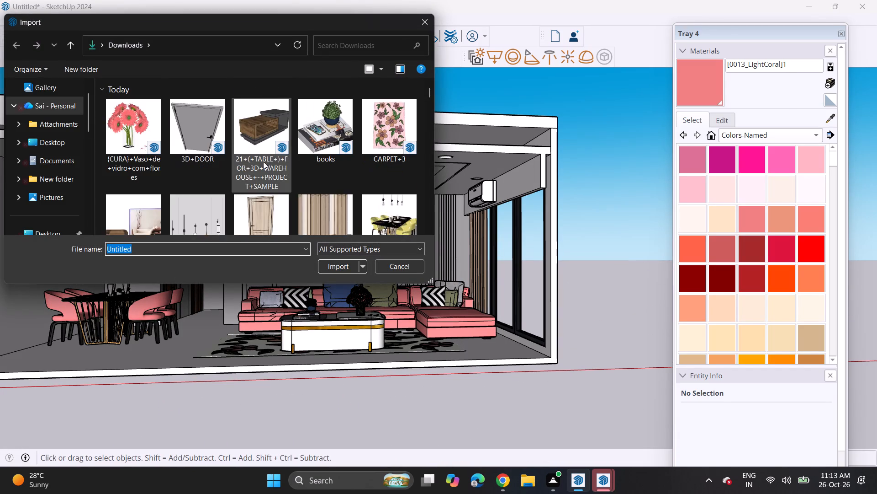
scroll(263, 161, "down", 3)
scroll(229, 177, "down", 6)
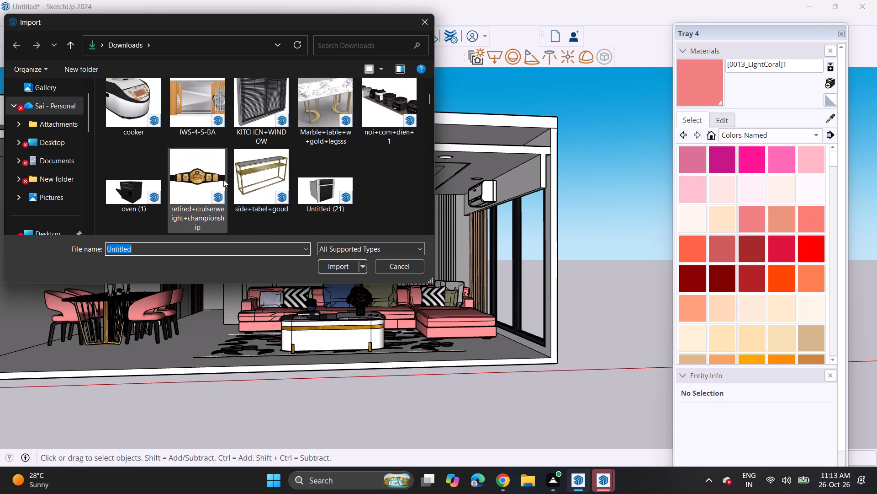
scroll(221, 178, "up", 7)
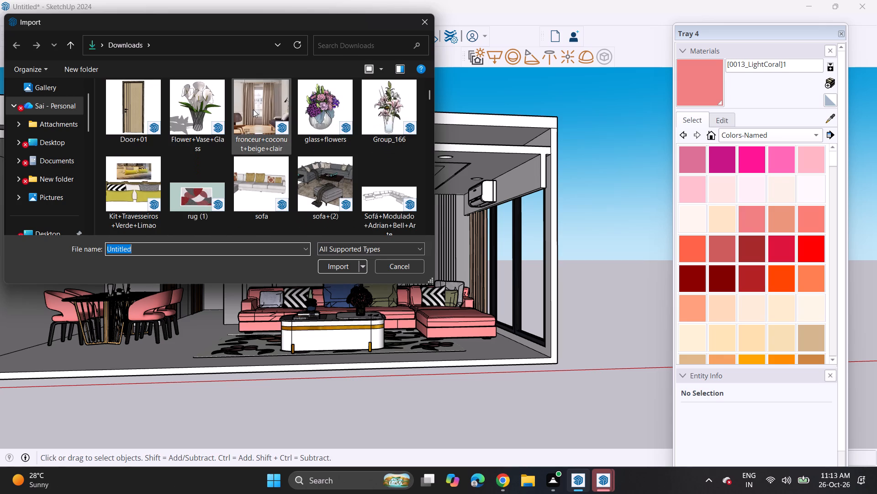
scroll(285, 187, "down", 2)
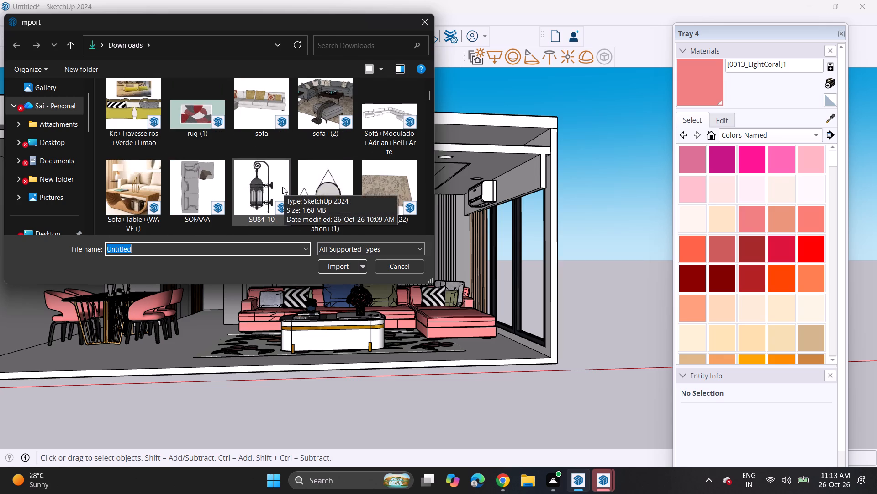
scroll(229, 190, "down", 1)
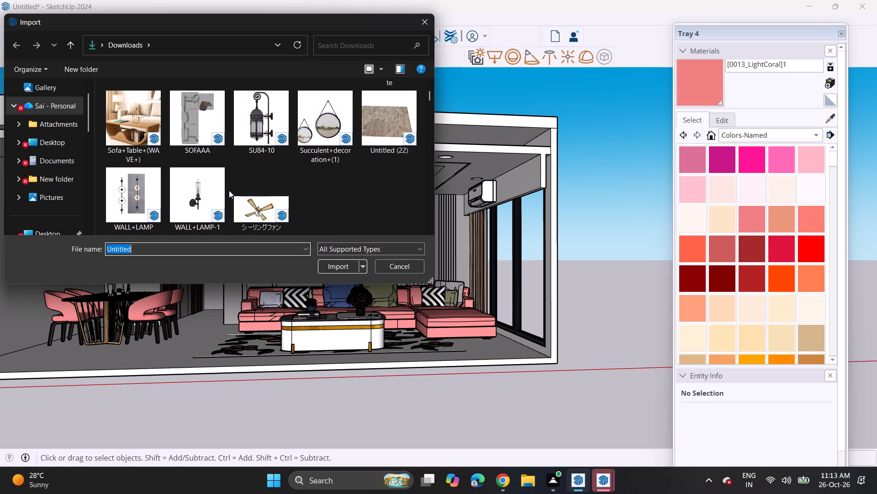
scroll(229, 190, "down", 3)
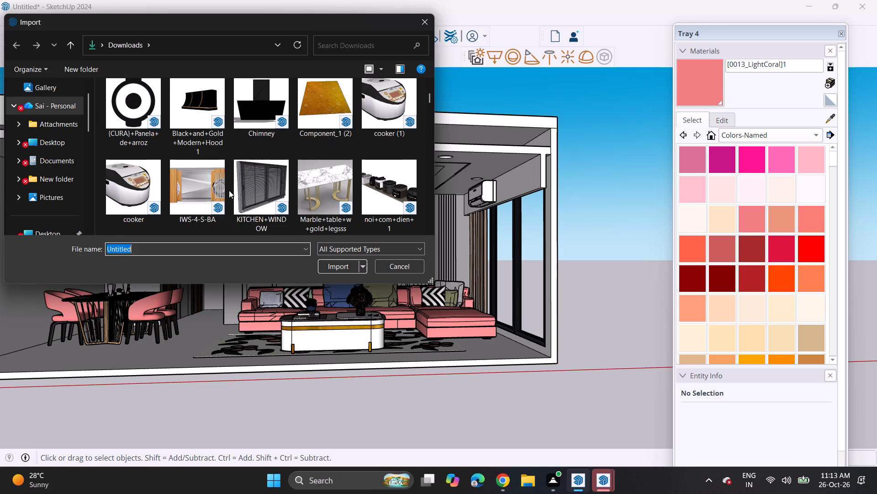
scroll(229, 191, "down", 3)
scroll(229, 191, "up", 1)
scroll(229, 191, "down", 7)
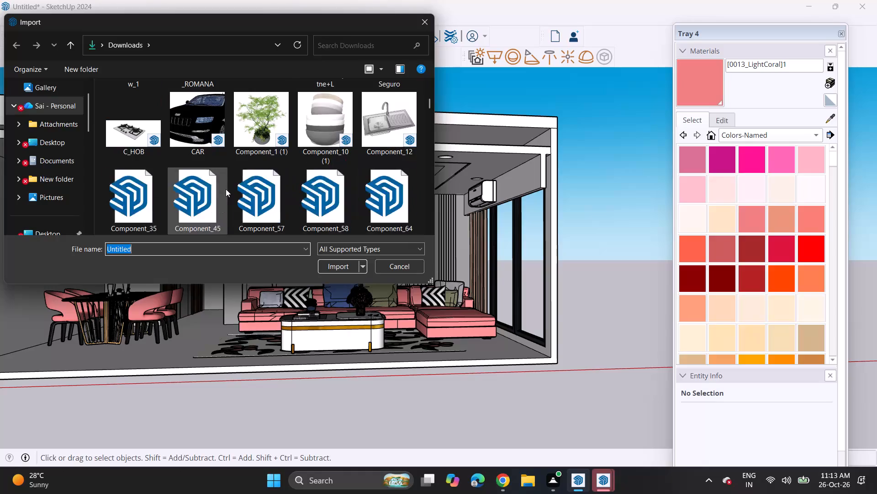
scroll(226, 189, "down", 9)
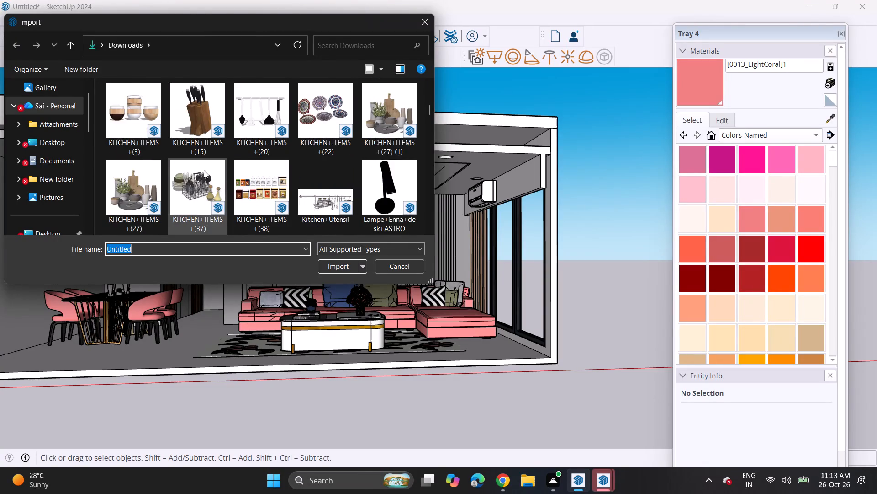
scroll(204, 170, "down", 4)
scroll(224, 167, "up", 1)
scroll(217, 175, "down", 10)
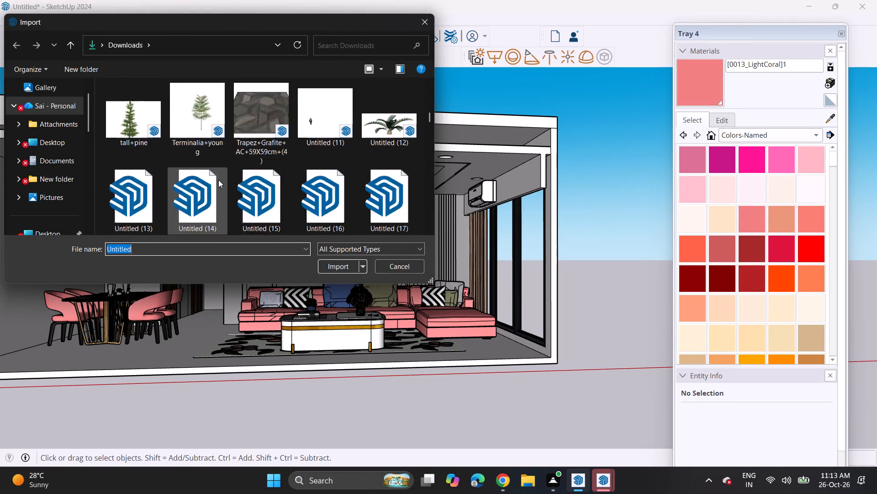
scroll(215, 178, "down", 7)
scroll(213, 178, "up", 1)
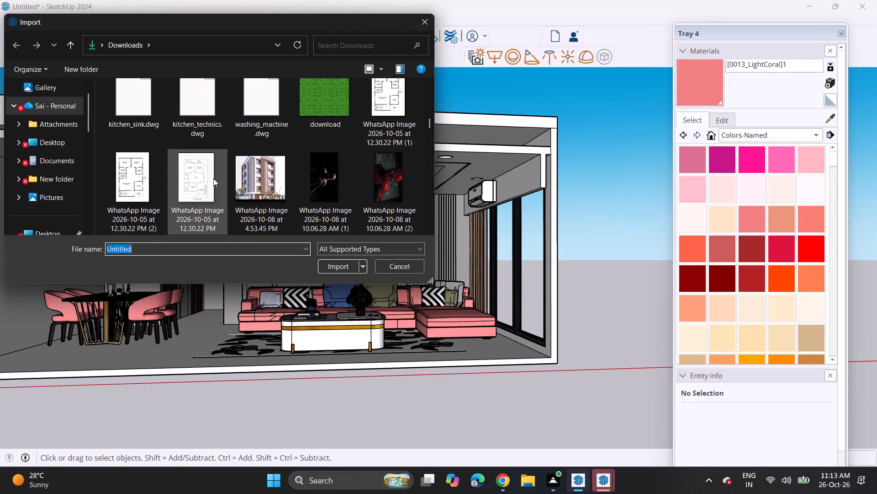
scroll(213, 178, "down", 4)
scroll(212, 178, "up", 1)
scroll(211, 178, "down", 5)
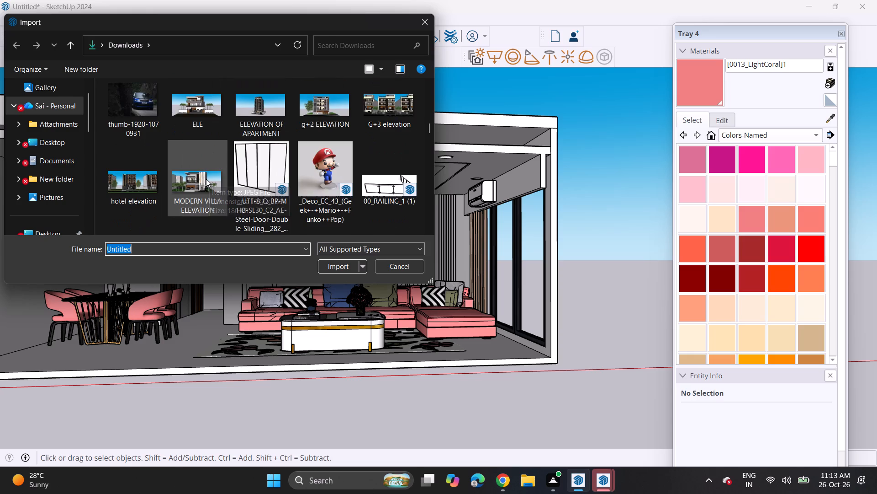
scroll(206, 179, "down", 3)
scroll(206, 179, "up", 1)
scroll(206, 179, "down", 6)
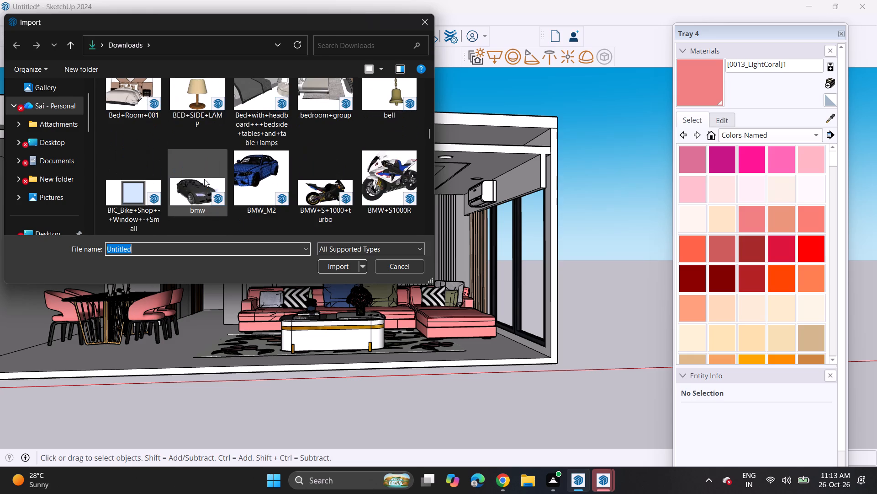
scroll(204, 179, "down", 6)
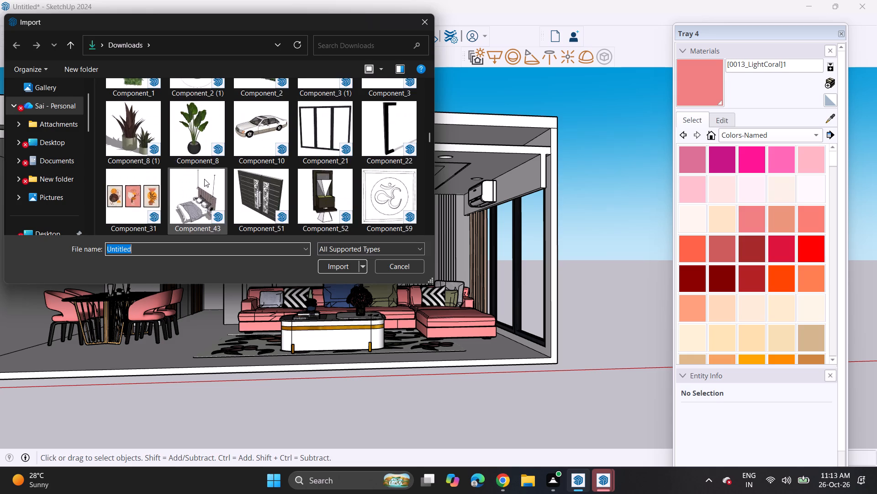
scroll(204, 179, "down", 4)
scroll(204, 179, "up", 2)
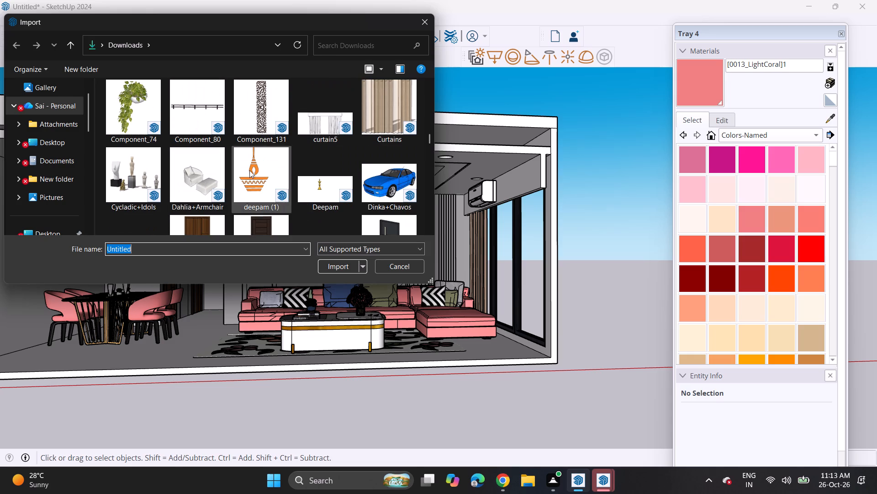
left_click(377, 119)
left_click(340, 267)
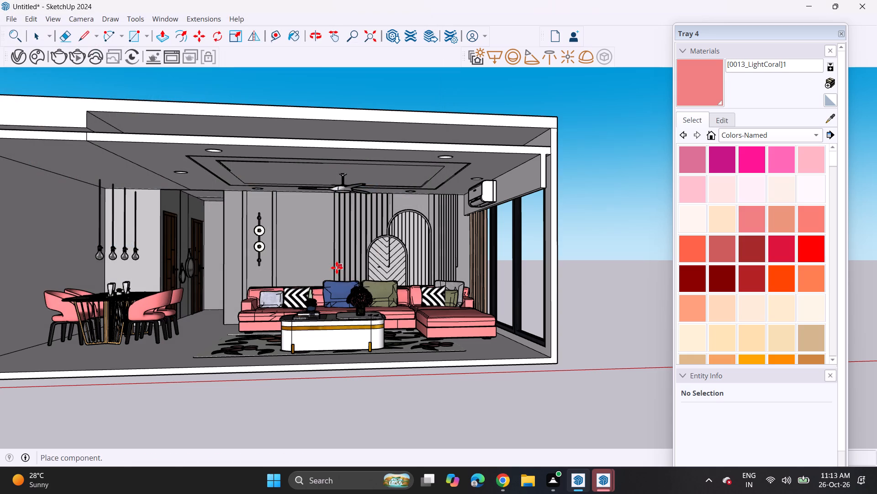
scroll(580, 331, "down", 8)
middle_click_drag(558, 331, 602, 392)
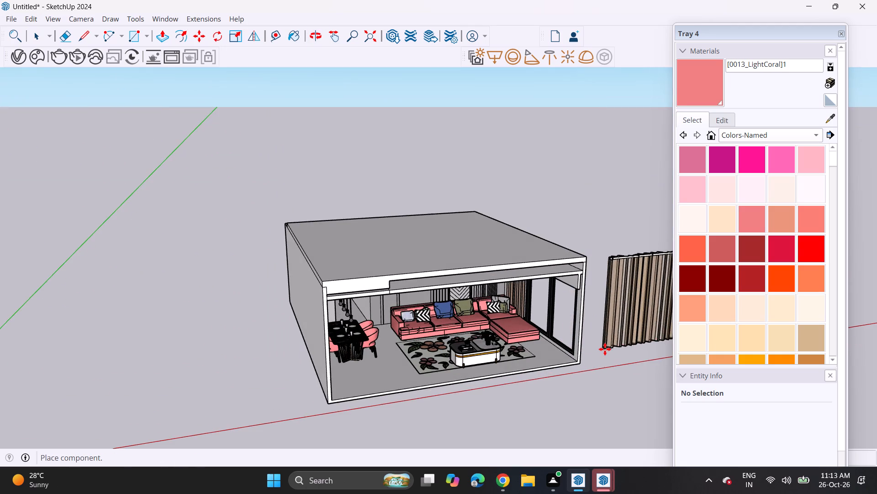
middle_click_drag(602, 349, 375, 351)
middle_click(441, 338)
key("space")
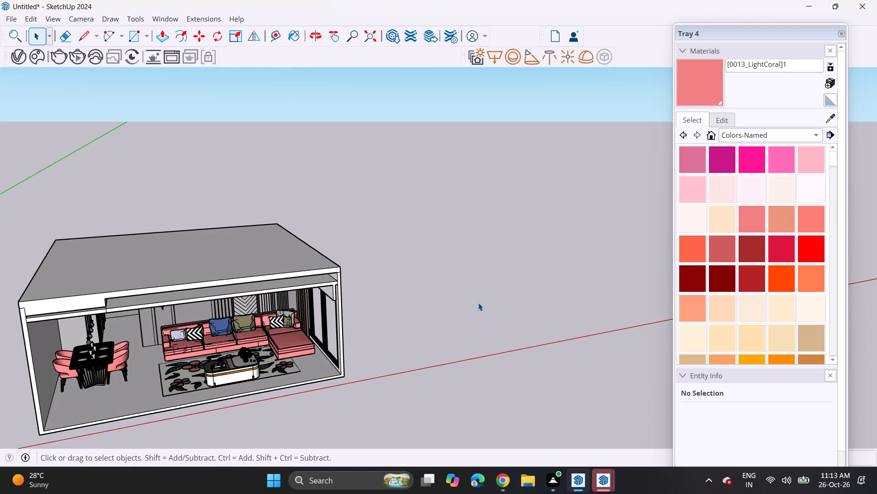
Import the Curtains (1) model from the Downloads folder and place it on the ground outside the room, beside the window side.
scroll(471, 308, "down", 4)
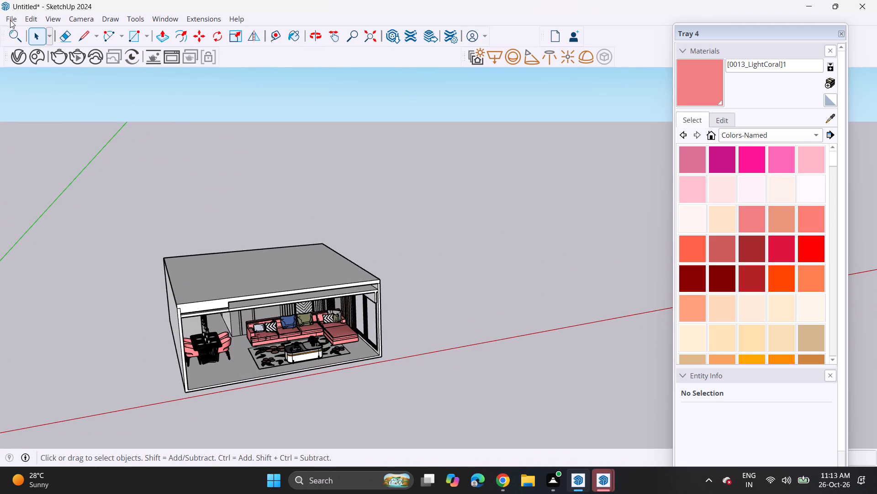
left_click(10, 20)
left_click(32, 178)
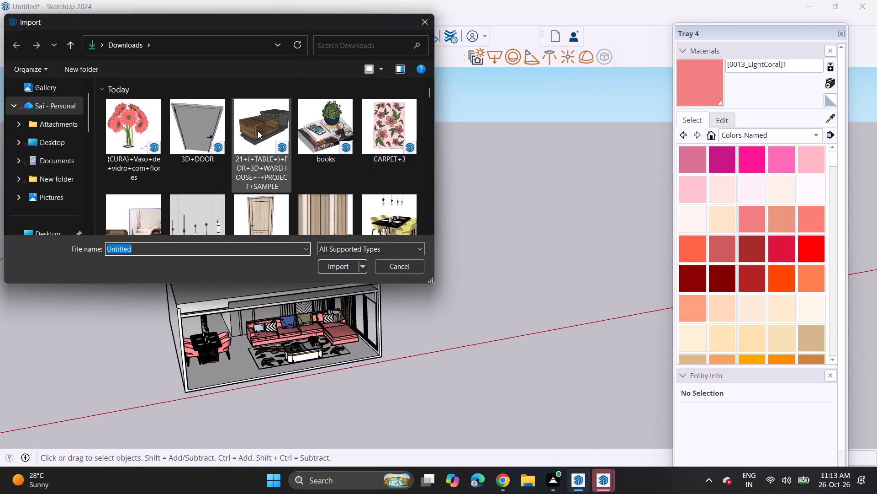
scroll(258, 139, "down", 1)
left_click(301, 152)
left_click(311, 177)
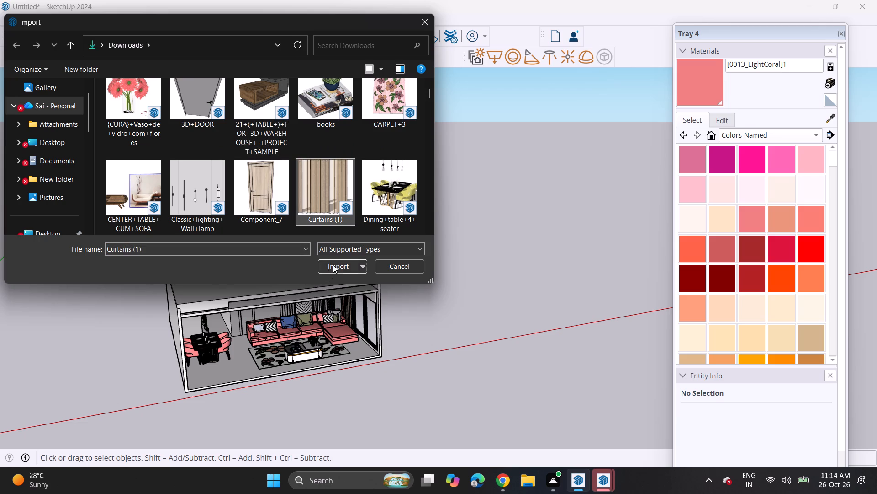
left_click(333, 265)
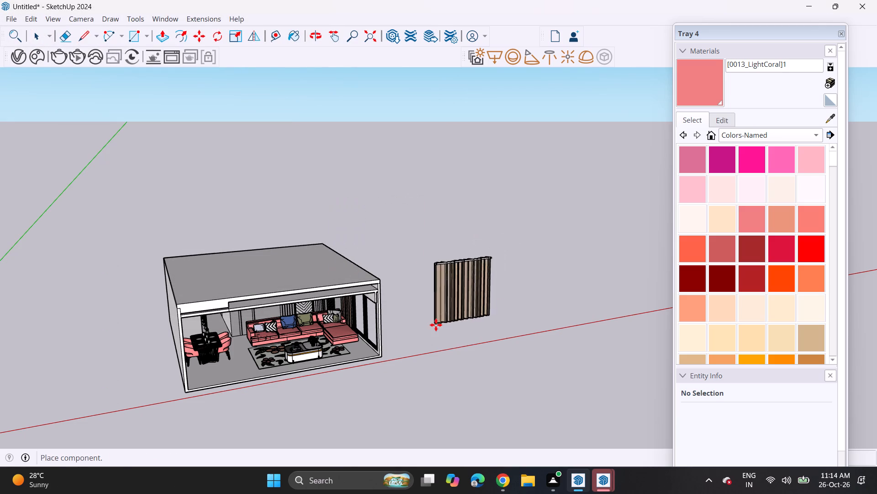
left_click(436, 325)
scroll(460, 317, "up", 4)
scroll(456, 311, "down", 1)
scroll(456, 310, "up", 12)
scroll(443, 293, "down", 1)
key("space")
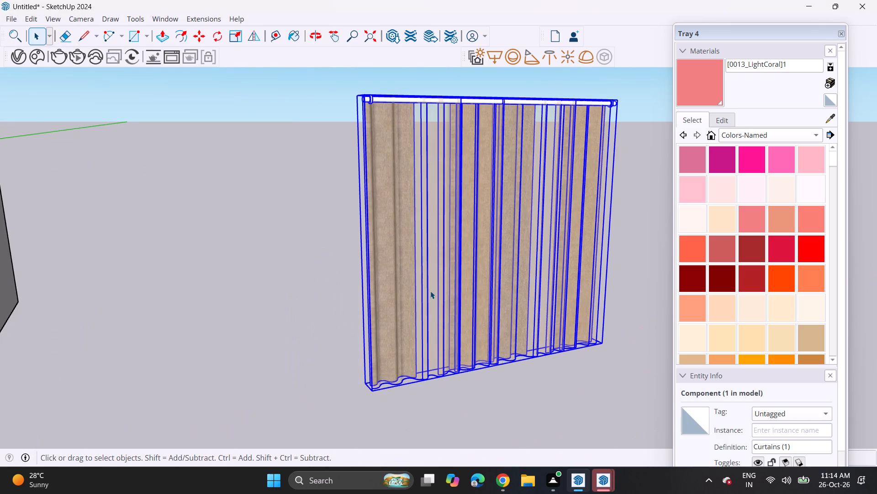
Explode the imported Curtains (1) component and the nested curtain2 component inside it into separate curtain pieces.
left_click(430, 291)
right_click(430, 291)
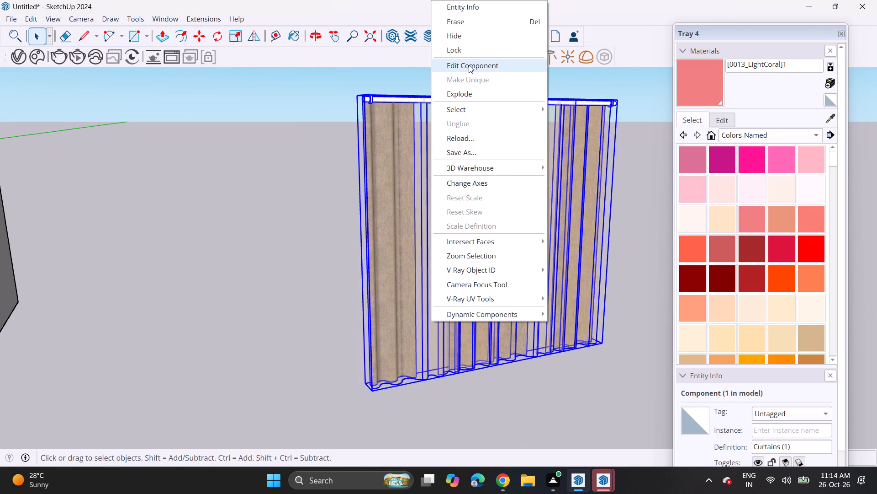
left_click(465, 97)
left_click(430, 256)
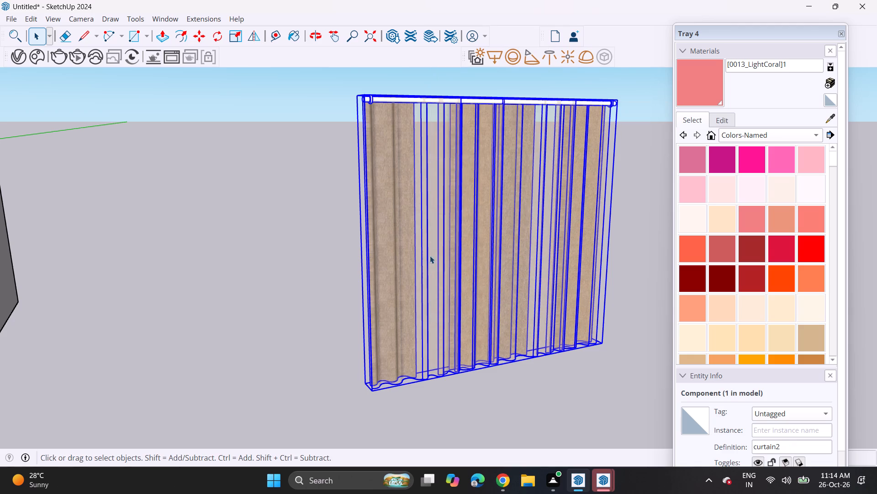
right_click(428, 261)
left_click(449, 89)
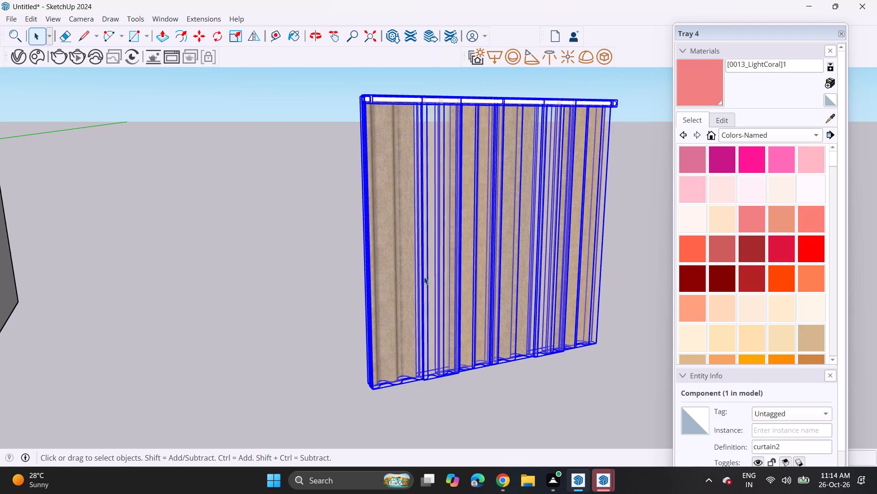
Move the sheer panel next to the first beige drape out of the curtain set, to open ground on the room's side.
left_click(424, 277)
key("m")
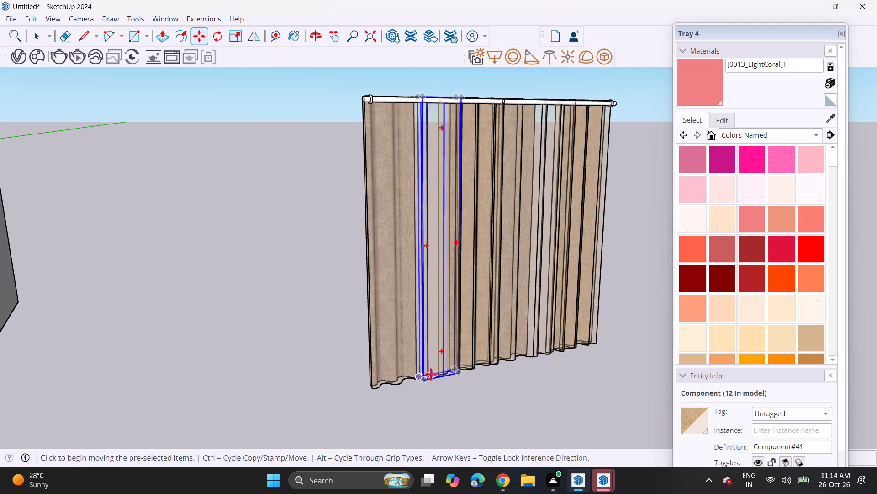
left_click(424, 387)
left_click(229, 429)
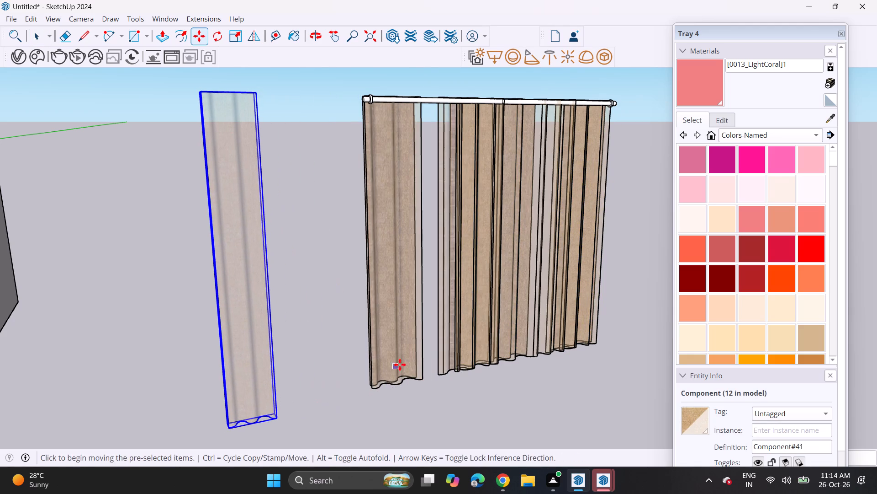
key("space")
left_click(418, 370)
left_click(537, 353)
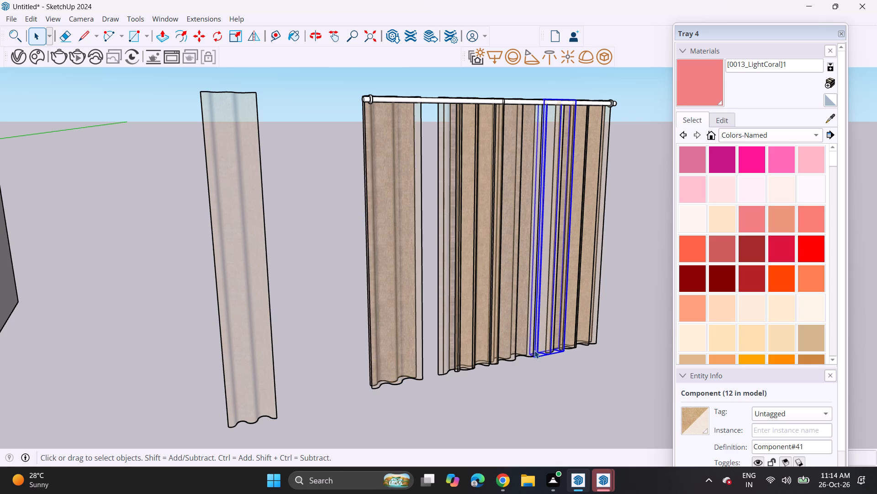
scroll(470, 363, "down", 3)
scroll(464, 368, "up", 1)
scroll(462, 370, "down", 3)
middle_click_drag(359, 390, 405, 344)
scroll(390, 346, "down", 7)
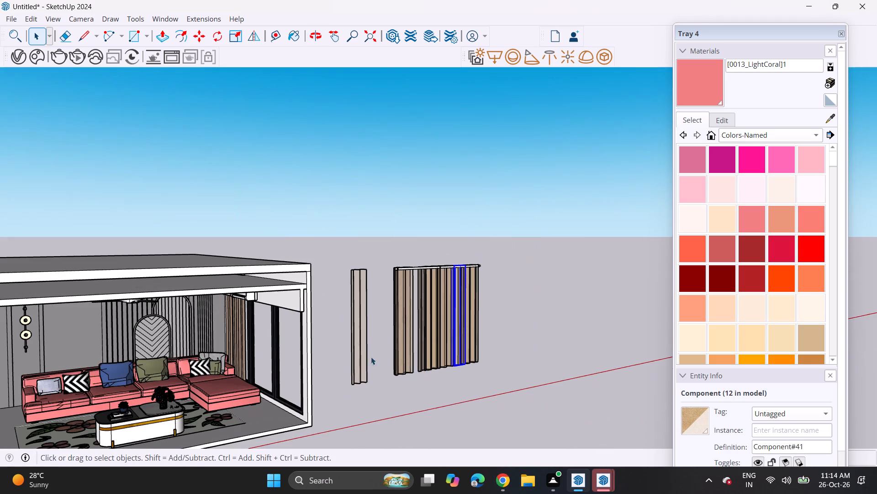
Import the Component (1) sheer curtain model from the Downloads folder and place it on the ground beyond the beige curtain set.
left_click(8, 17)
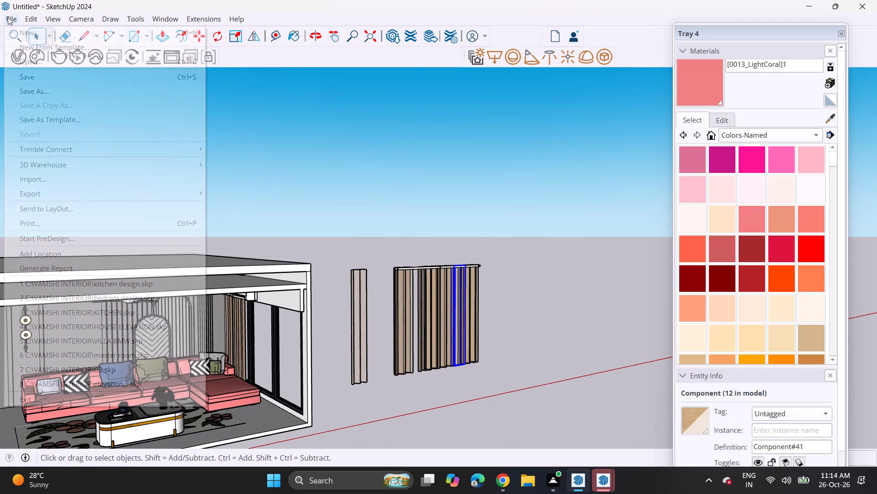
left_click(32, 181)
scroll(278, 156, "down", 2)
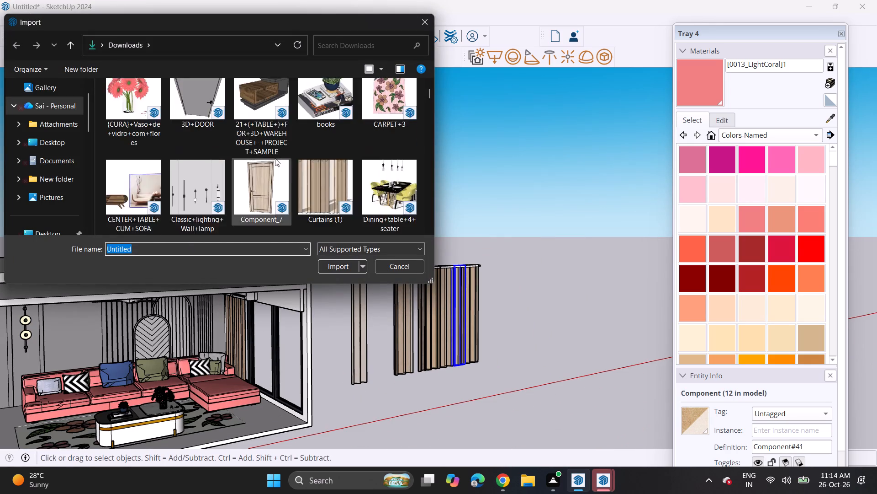
scroll(275, 158, "down", 19)
scroll(271, 159, "up", 1)
scroll(270, 159, "down", 6)
scroll(270, 159, "up", 1)
scroll(270, 159, "down", 1)
scroll(270, 159, "up", 1)
scroll(270, 159, "down", 4)
scroll(270, 159, "up", 3)
scroll(270, 159, "down", 13)
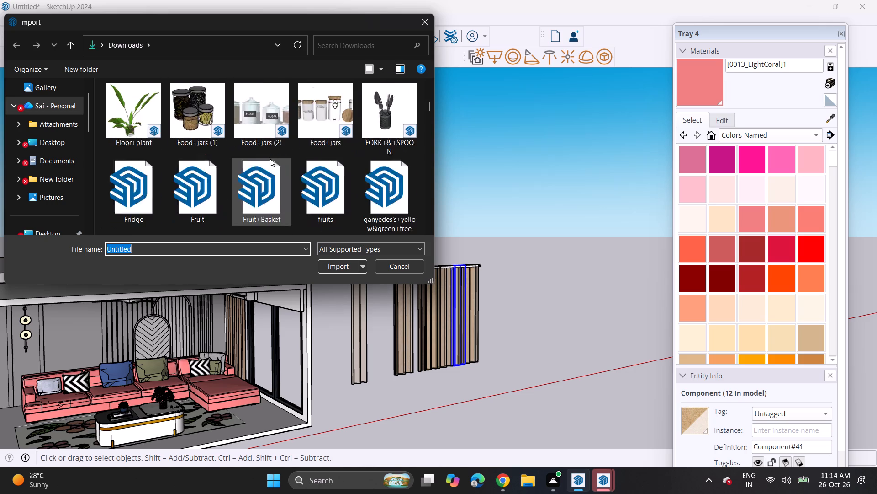
scroll(270, 159, "down", 8)
scroll(270, 159, "up", 1)
scroll(270, 159, "down", 16)
scroll(266, 155, "up", 1)
scroll(266, 155, "down", 7)
scroll(266, 155, "up", 1)
scroll(266, 155, "down", 1)
scroll(266, 155, "up", 1)
scroll(266, 155, "down", 3)
scroll(266, 155, "up", 1)
scroll(266, 155, "down", 2)
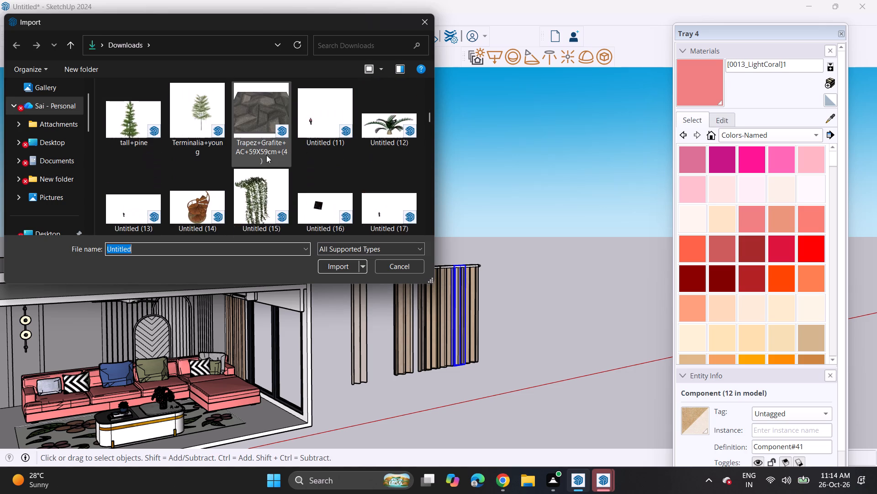
scroll(265, 150, "down", 17)
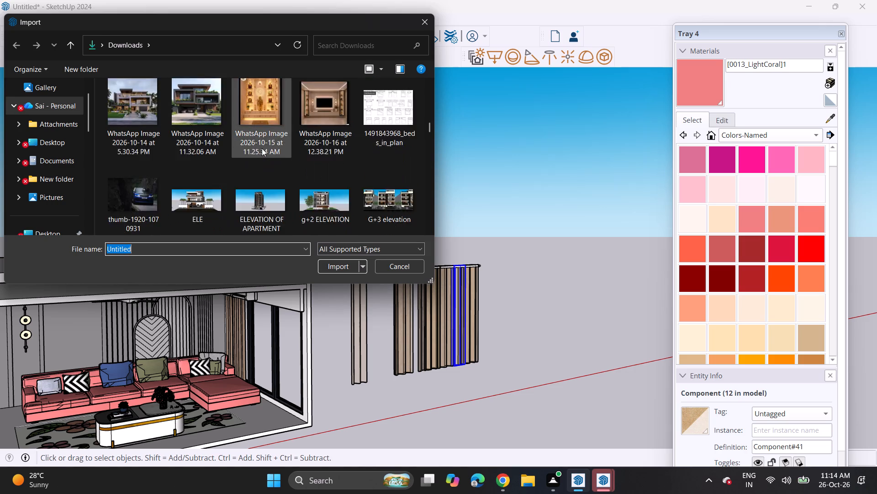
scroll(262, 148, "down", 1)
scroll(262, 148, "up", 1)
scroll(262, 148, "down", 13)
left_click(188, 130)
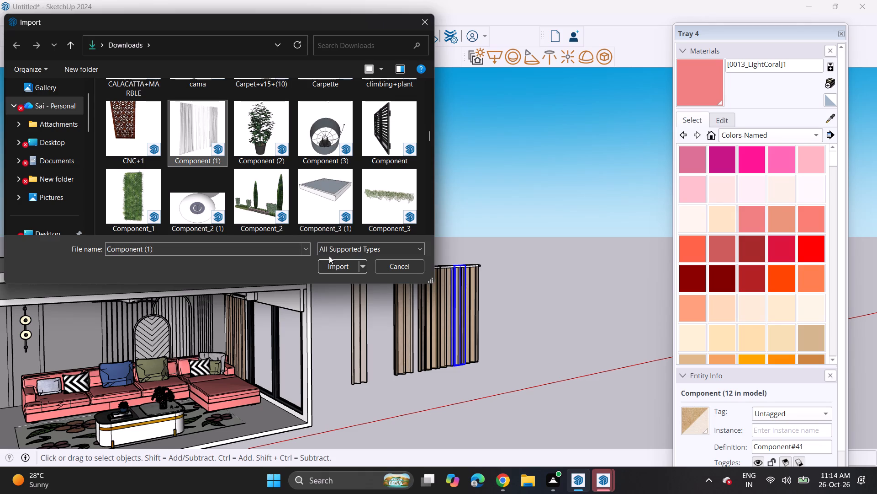
left_click(335, 267)
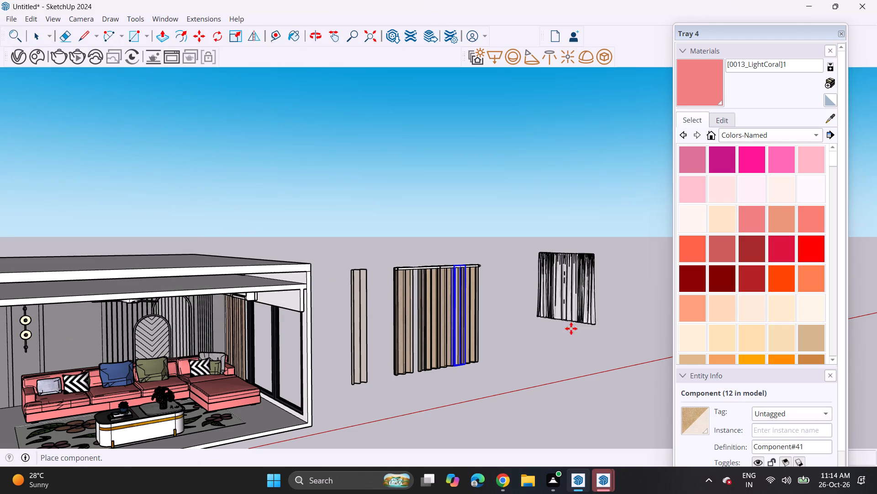
left_click(595, 368)
key("space")
Explode the imported sheer curtain component and its nested groups Group002 and Group001 into separate curtain panels.
left_click(593, 343)
right_click(593, 343)
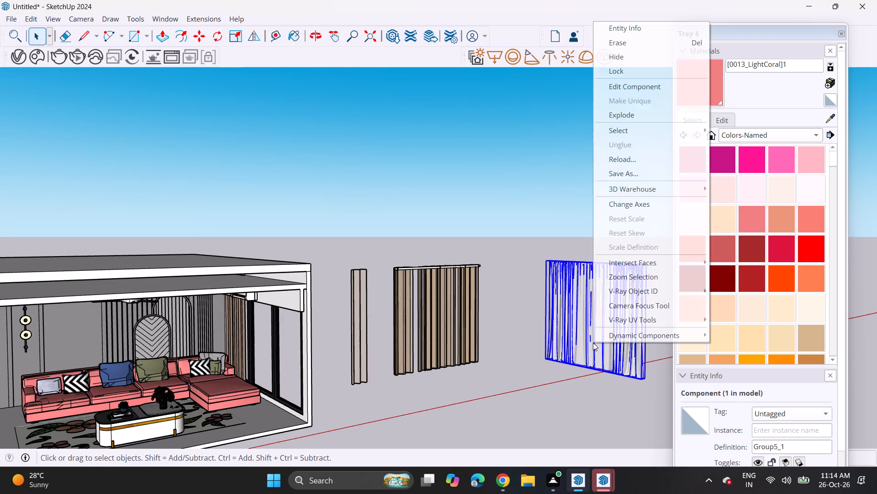
left_click(616, 117)
left_click(600, 319)
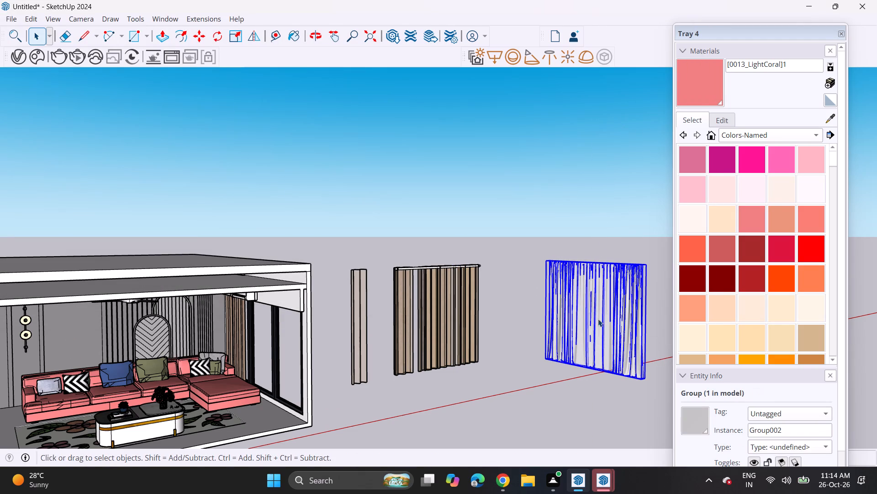
right_click(597, 319)
left_click(621, 169)
left_click(595, 330)
right_click(584, 331)
left_click(613, 180)
Move the middle sheer panel of the exploded curtain into the room, at the window beside the brown drapes.
left_click(601, 339)
key("m")
left_click(598, 351)
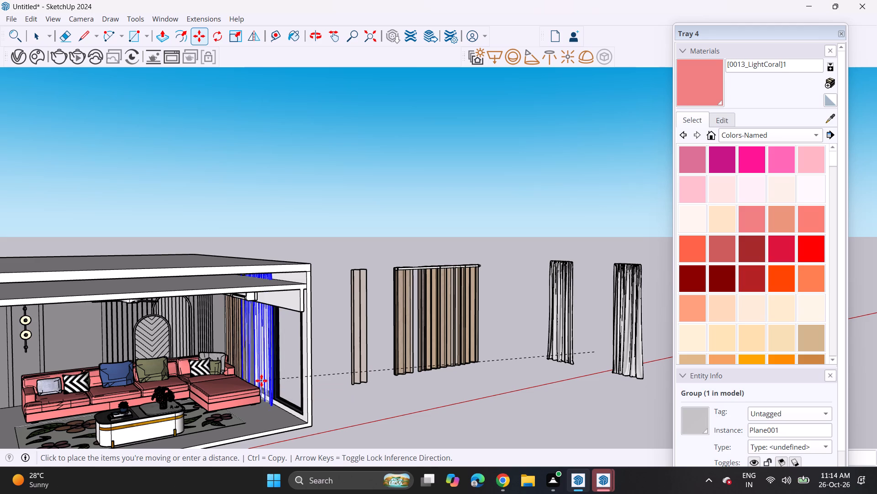
left_click(261, 381)
key("space")
left_click(348, 386)
Shift the sheer panel slightly along the window, closer to the brown drapes behind the sofa.
middle_click_drag(288, 333, 223, 268)
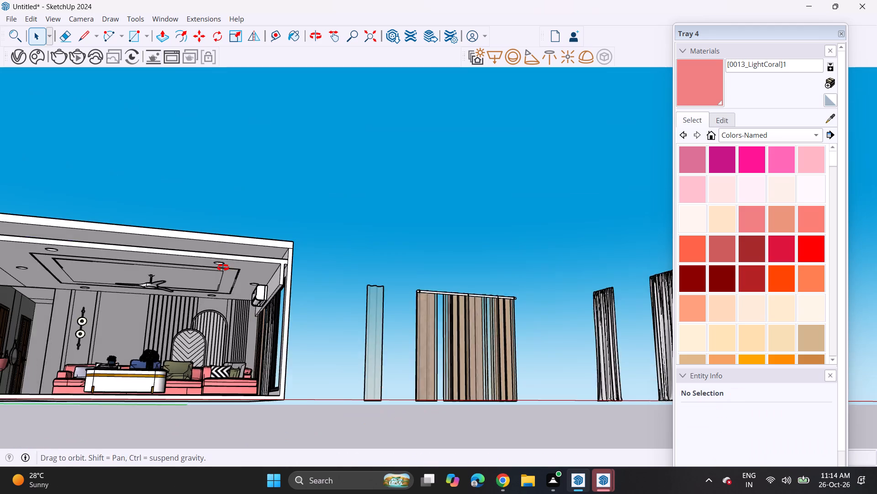
middle_click_drag(223, 268, 225, 268)
scroll(227, 315, "up", 6)
middle_click_drag(219, 359, 339, 282, "shift")
scroll(349, 275, "up", 1)
middle_click_drag(355, 283, 376, 323)
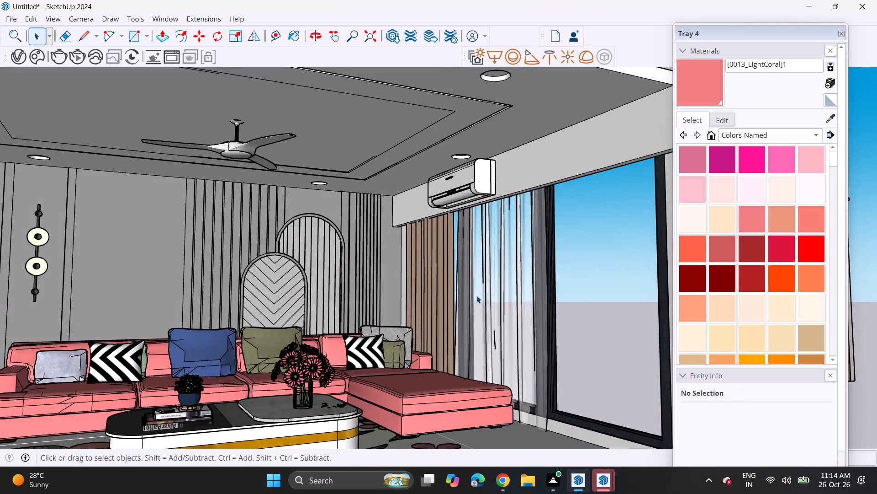
scroll(512, 259, "up", 4)
scroll(472, 302, "up", 2)
left_click(472, 316)
middle_click_drag(454, 302, 401, 267, "shift")
scroll(420, 279, "up", 1, "shift")
scroll(398, 266, "down", 1, "shift")
middle_click_drag(395, 283, 456, 333)
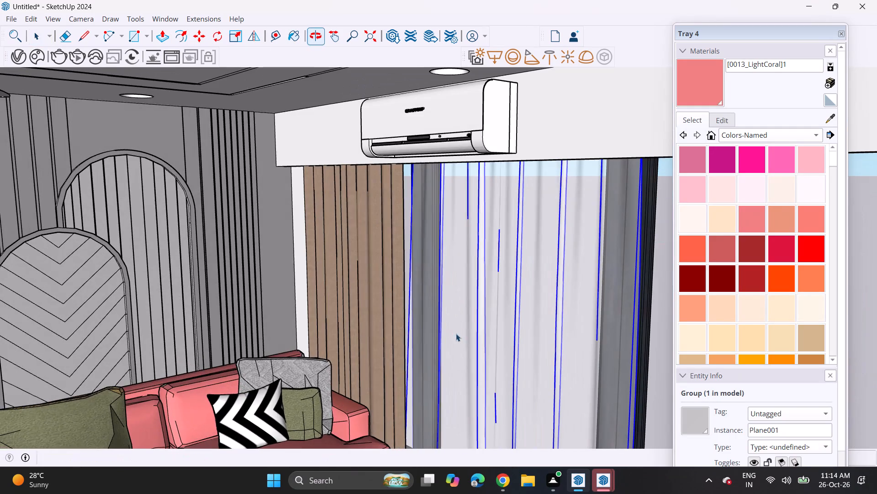
key("space")
key("m")
left_click(486, 328)
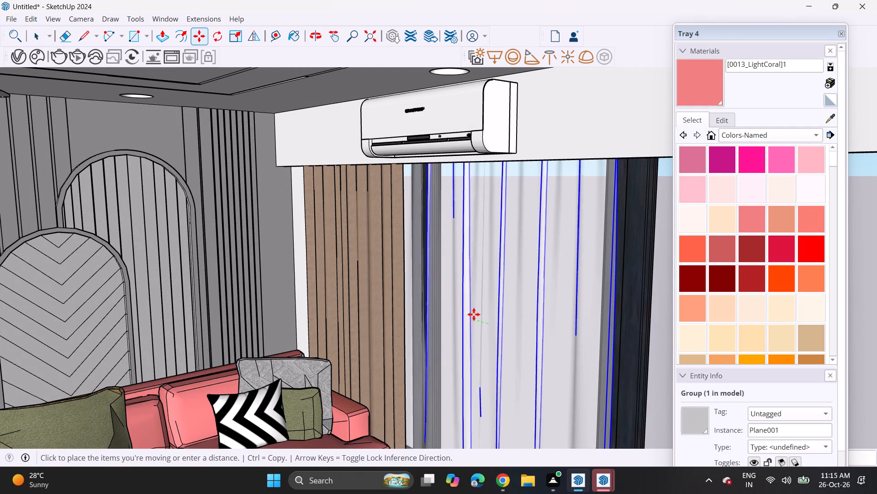
left_click(474, 314)
key("space")
left_click(491, 335)
middle_click_drag(464, 354, 417, 341)
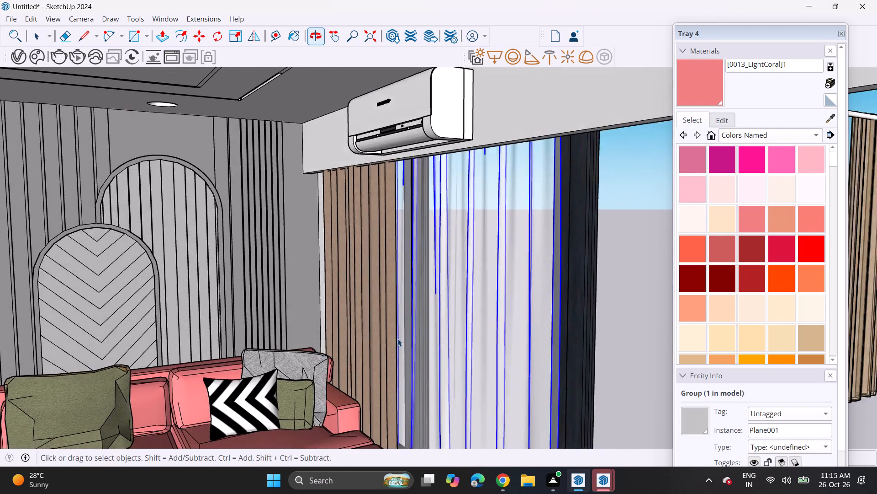
scroll(395, 336, "down", 8)
left_click(586, 362)
Copy the two brown drape groups beside the sofa to the opposite end of the window, past the sheer panel.
scroll(497, 392, "down", 5)
scroll(445, 385, "up", 1)
middle_click_drag(443, 381, 444, 336)
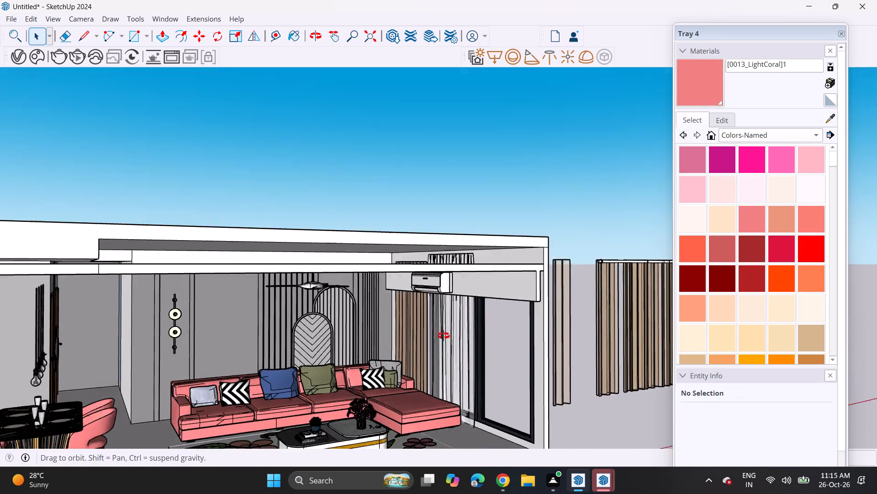
middle_click_drag(444, 336, 444, 334)
scroll(418, 356, "up", 8)
left_click(399, 357)
scroll(404, 363, "down", 5)
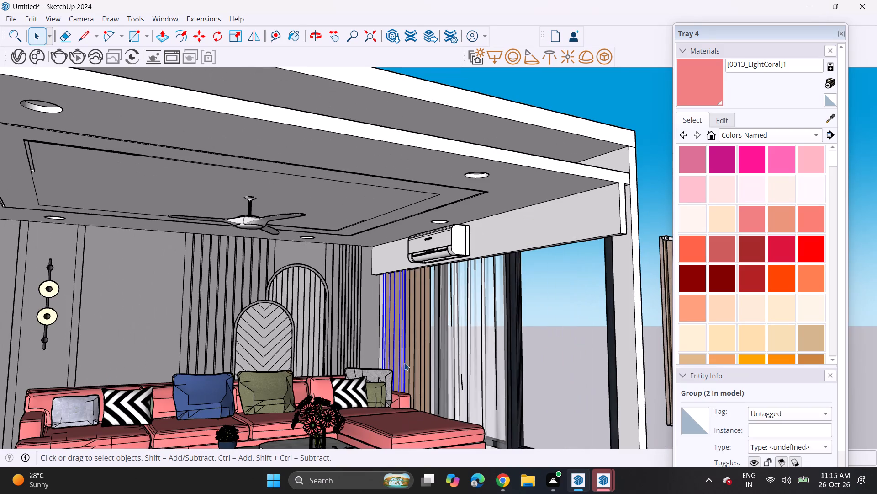
left_click(416, 365, "ctrl")
key("m")
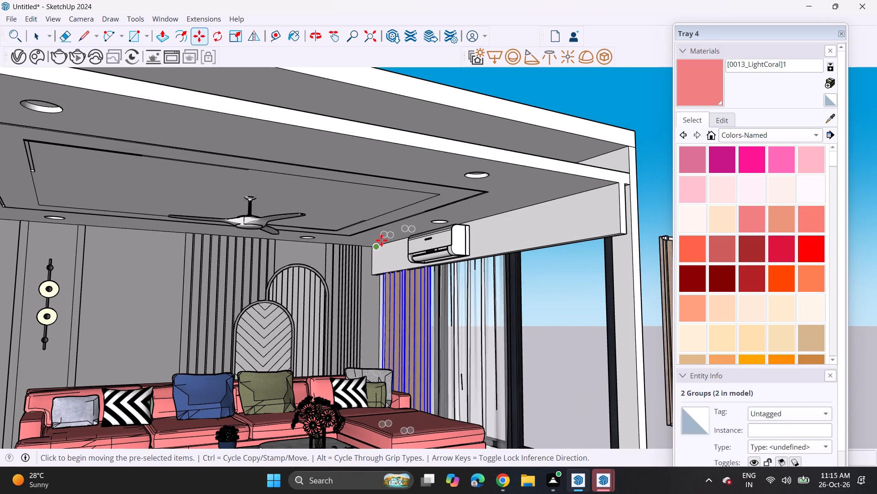
left_click(382, 238)
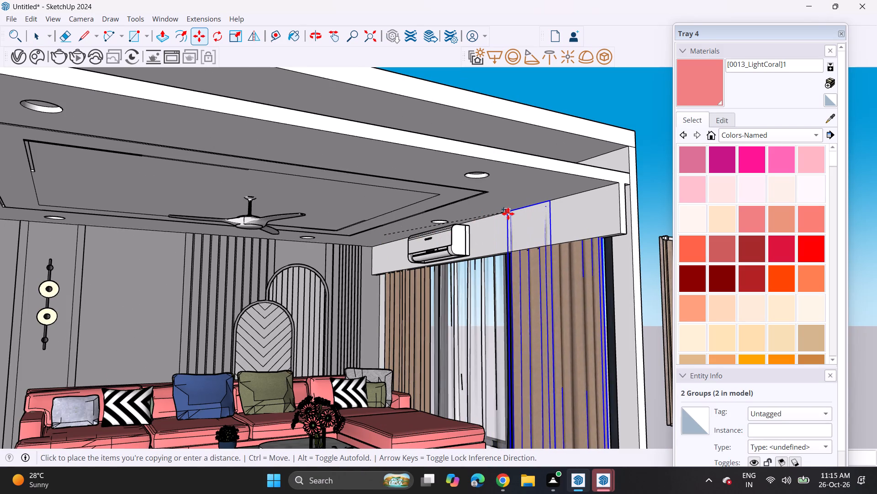
left_click(518, 213)
key("space")
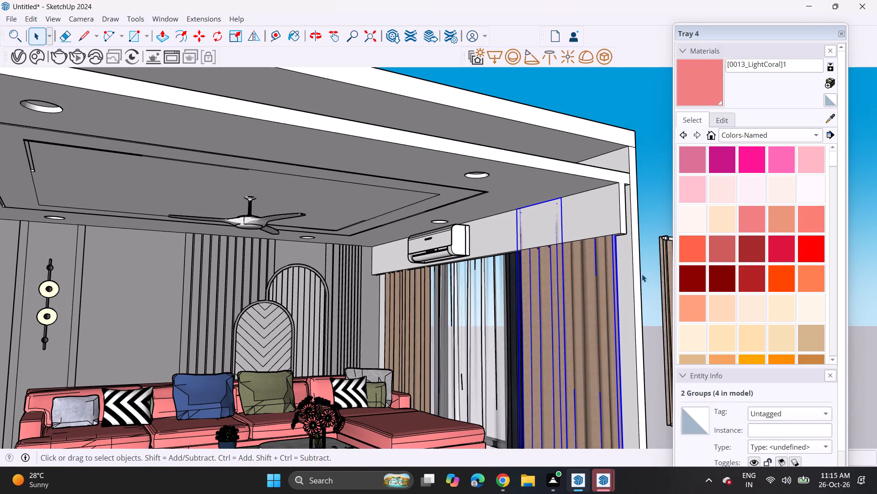
left_click(642, 274)
Extend the room's open front outward by pulling the roof slab's front face, and repeat the same extrusion on the wall frame.
middle_click_drag(537, 353, 468, 352)
middle_click_drag(341, 372, 518, 340, "shift")
middle_click_drag(481, 347, 457, 370)
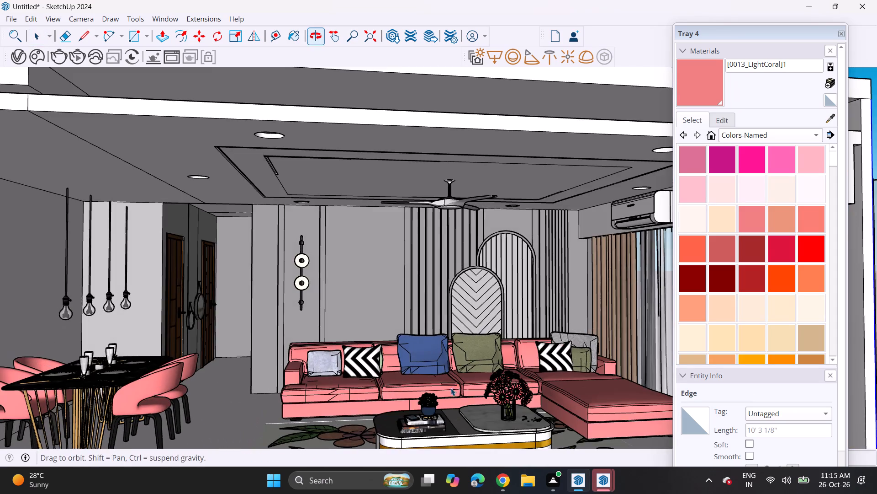
middle_click_drag(460, 368, 395, 325)
middle_click_drag(391, 326, 353, 333)
scroll(346, 321, "down", 18)
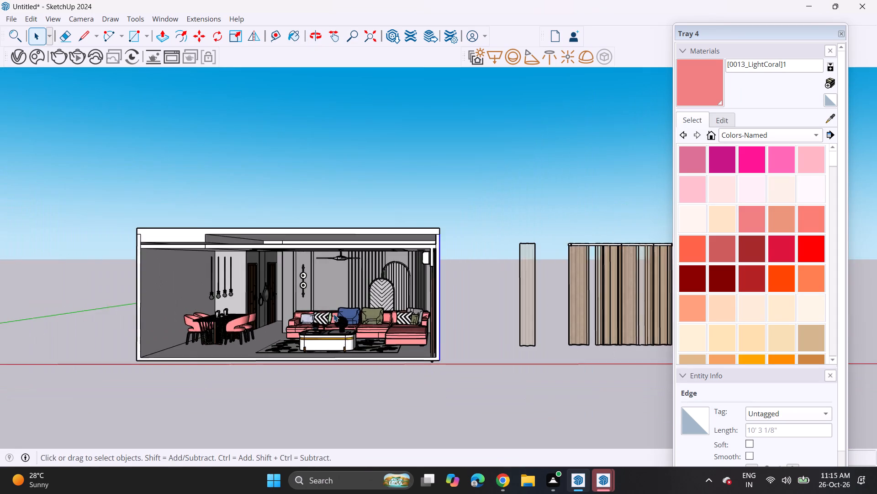
middle_click_drag(343, 315, 433, 317, "shift")
left_click(163, 40)
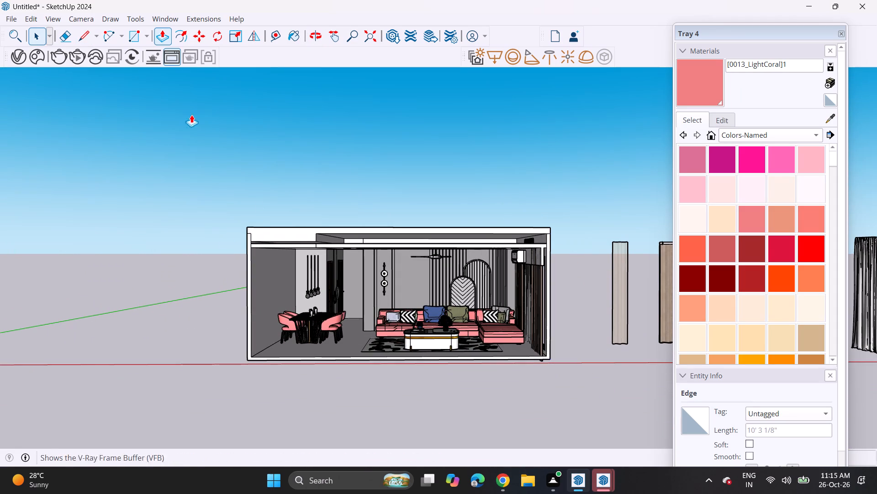
left_click(258, 226)
left_click(261, 235)
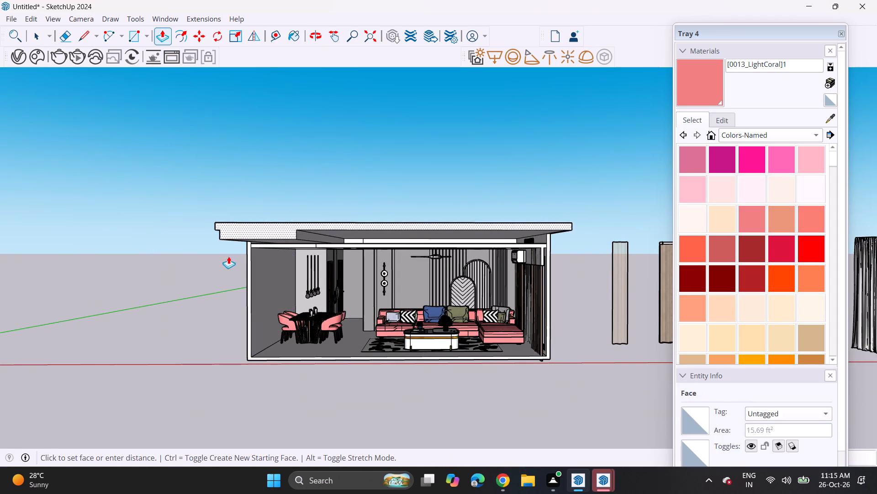
left_click(228, 257)
double_click(248, 289)
Close the tray and examine the living room from inside, covering the sofa wall, dining side and curtained window.
scroll(309, 338, "up", 2)
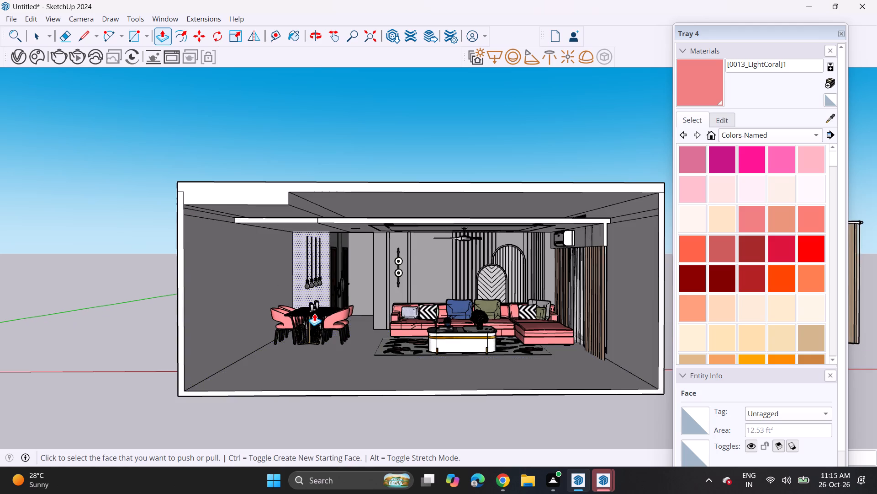
scroll(330, 327, "up", 3)
middle_click_drag(344, 335, 271, 339, "shift")
scroll(288, 344, "up", 3)
scroll(350, 347, "up", 1, "shift")
middle_click_drag(343, 346, 284, 358, "shift")
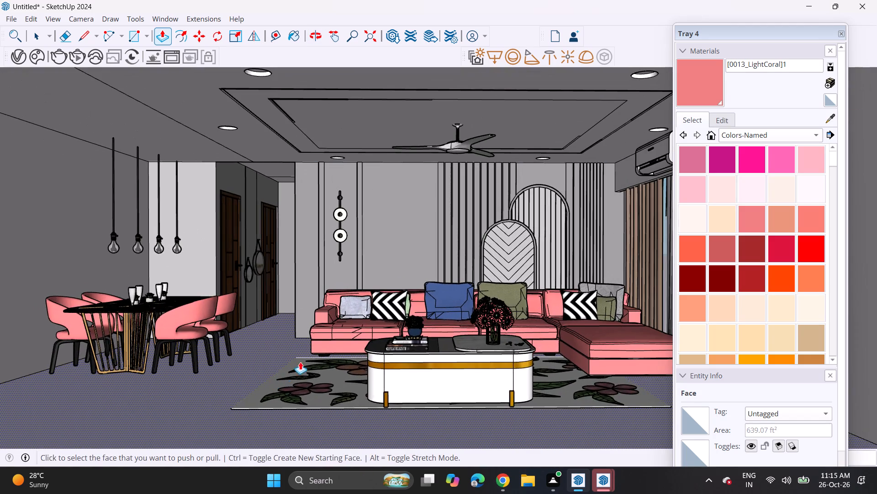
middle_click_drag(313, 357, 348, 341)
middle_click_drag(326, 344, 288, 355, "shift")
scroll(287, 370, "up", 1)
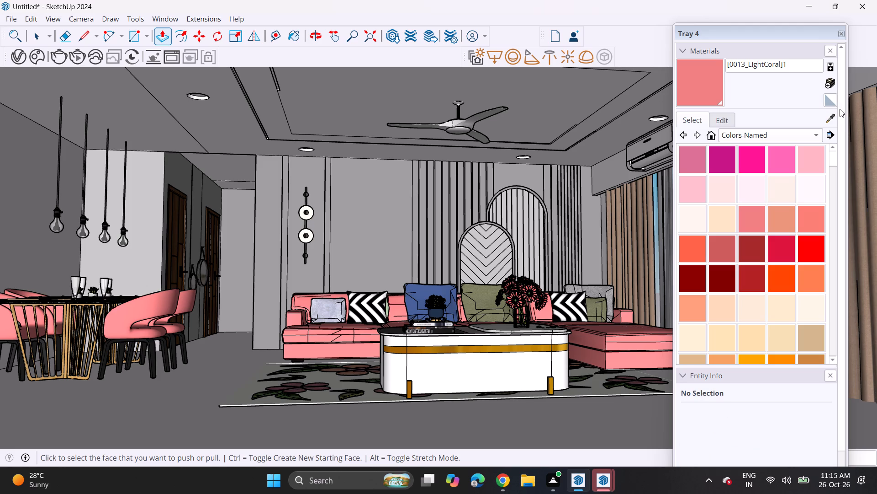
left_click(840, 36)
scroll(751, 164, "up", 1)
middle_click_drag(751, 164, 731, 169)
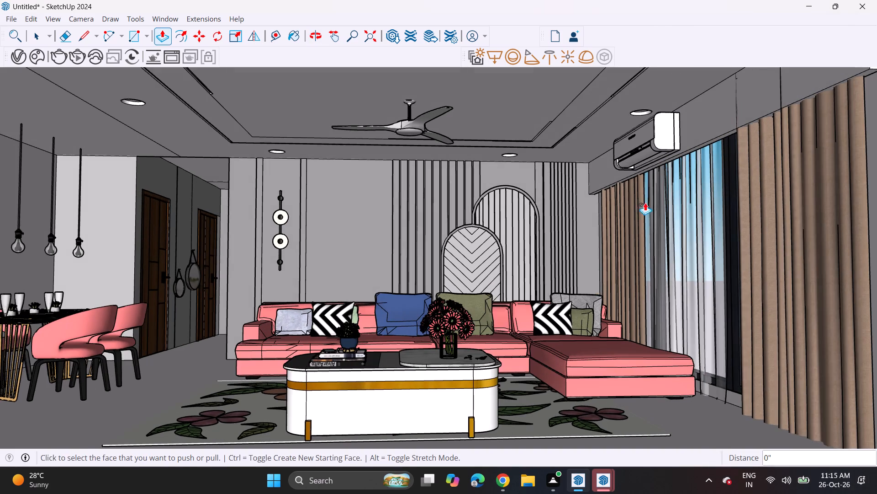
middle_click_drag(636, 210, 679, 196, "shift")
scroll(658, 211, "up", 2)
middle_click_drag(656, 213, 687, 189)
middle_click_drag(680, 196, 670, 201)
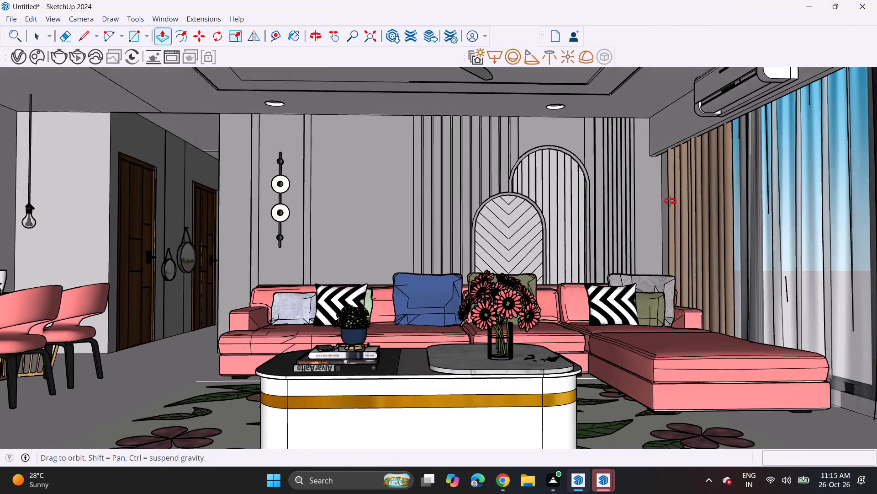
middle_click_drag(670, 201, 664, 205)
scroll(657, 208, "up", 1)
scroll(655, 208, "down", 2)
middle_click(642, 222)
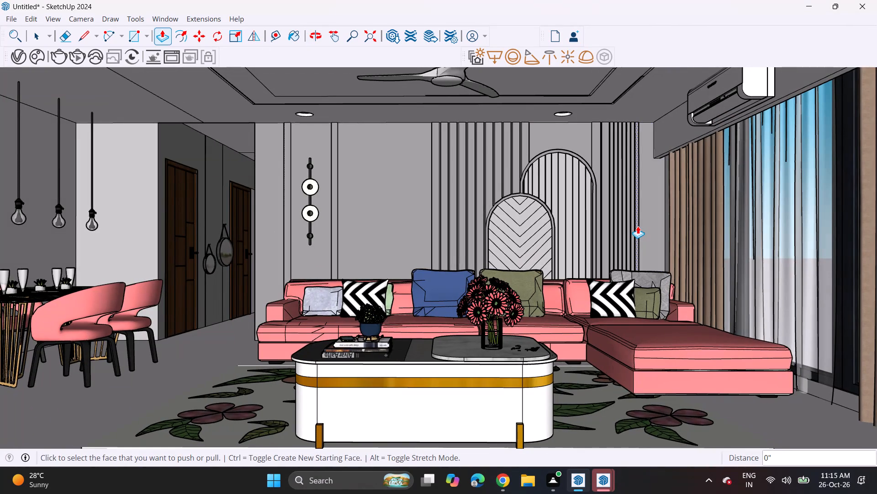
scroll(638, 226, "up", 1)
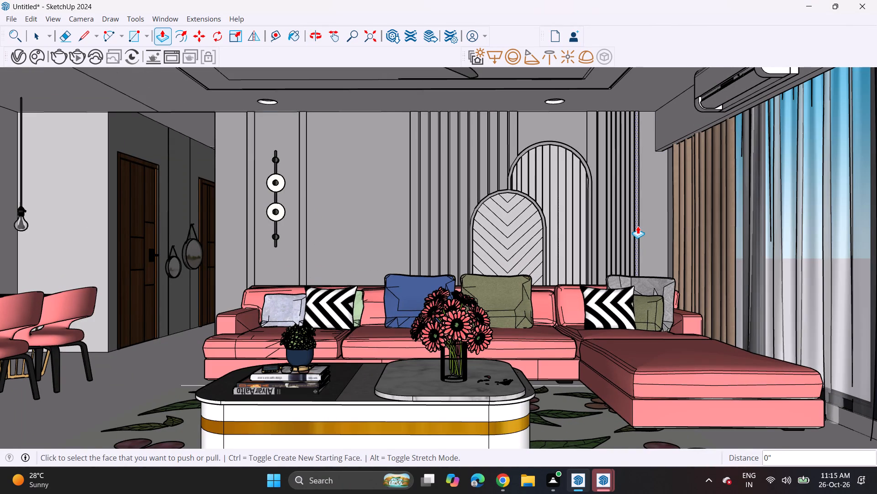
scroll(638, 226, "up", 1)
middle_click_drag(638, 226, 686, 225, "shift")
scroll(685, 223, "down", 2)
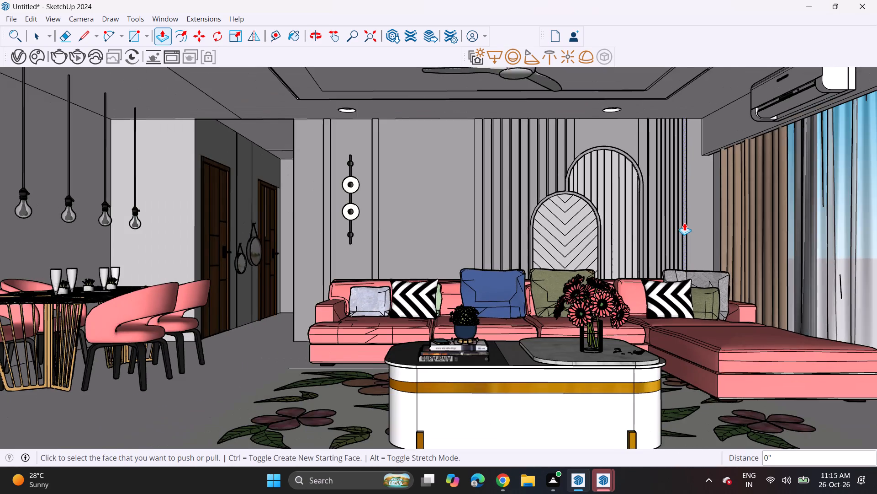
middle_click_drag(679, 223, 632, 226)
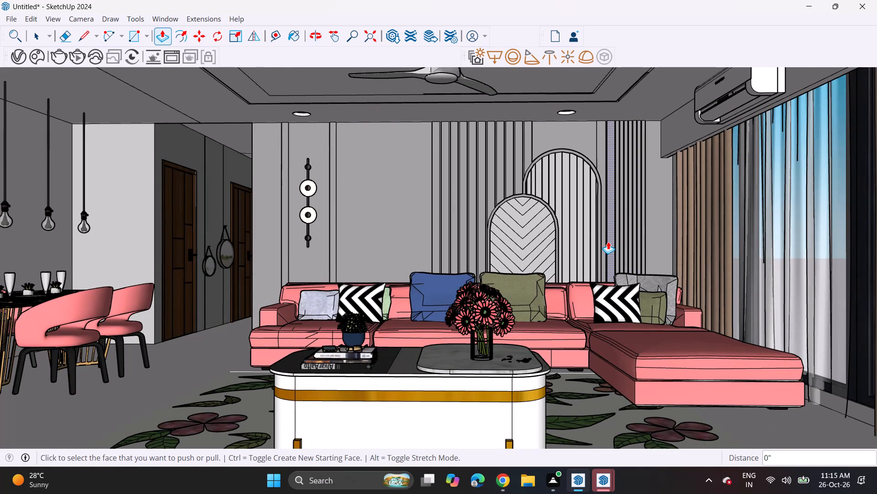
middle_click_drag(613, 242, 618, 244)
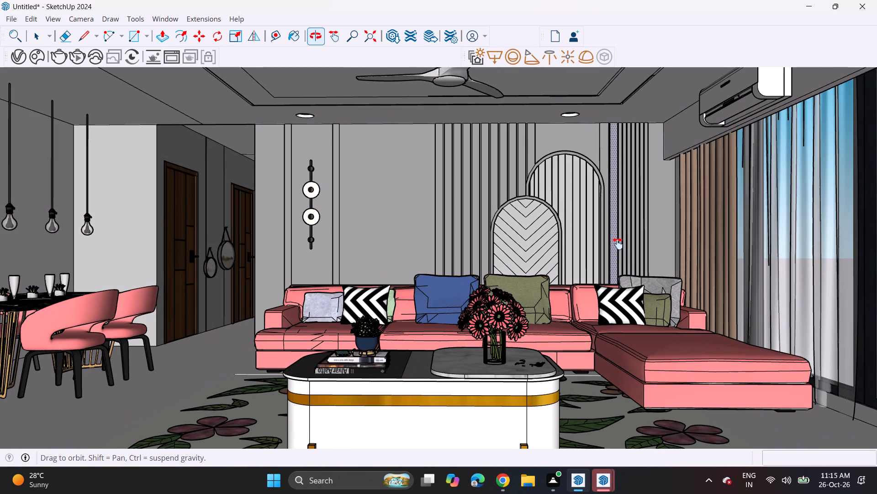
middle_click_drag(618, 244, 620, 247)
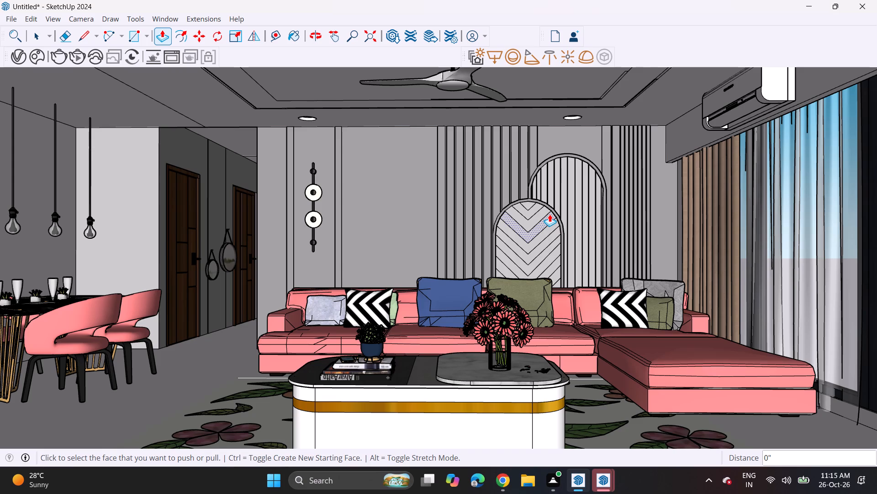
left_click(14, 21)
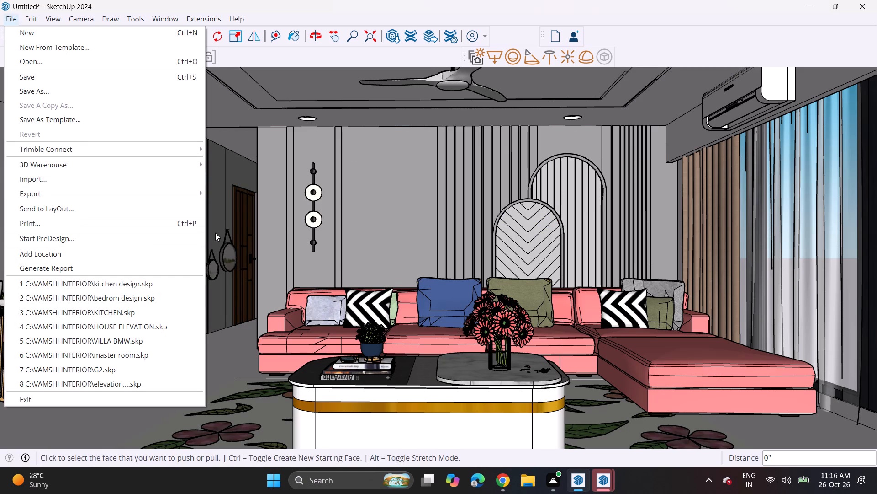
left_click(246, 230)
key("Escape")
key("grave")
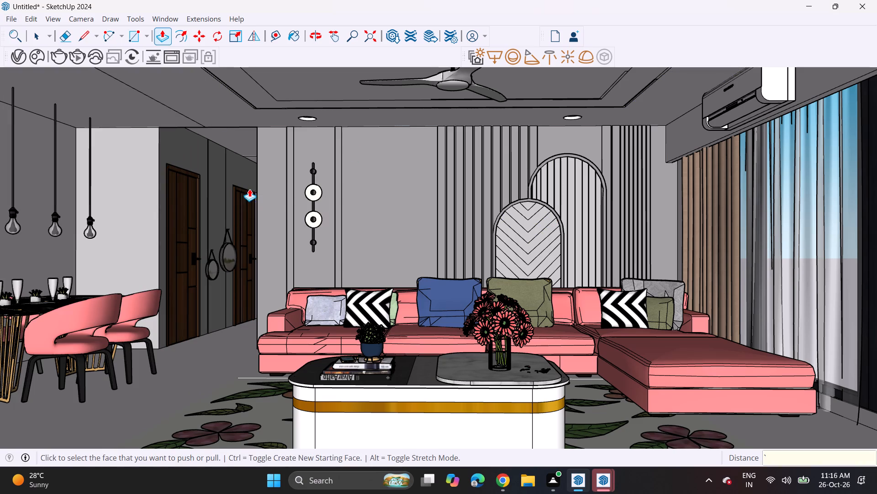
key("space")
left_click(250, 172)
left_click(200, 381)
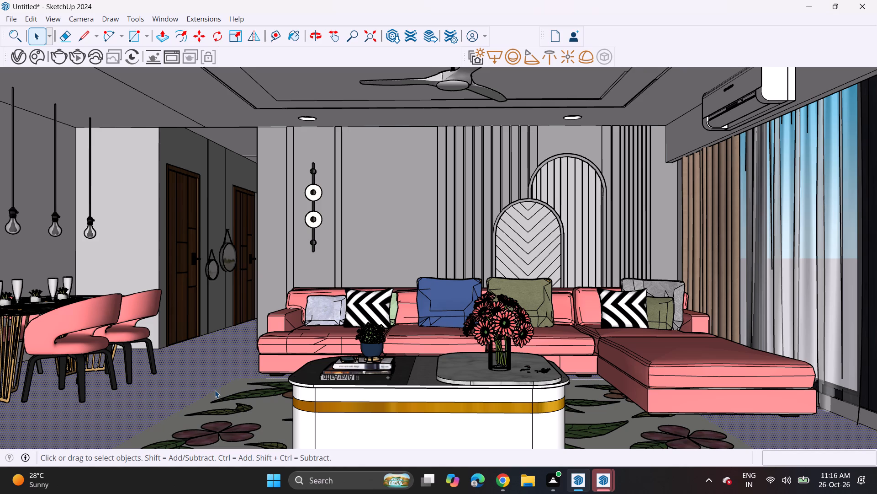
Import the component file 10 (1) from the Downloads folder.
left_click(11, 16)
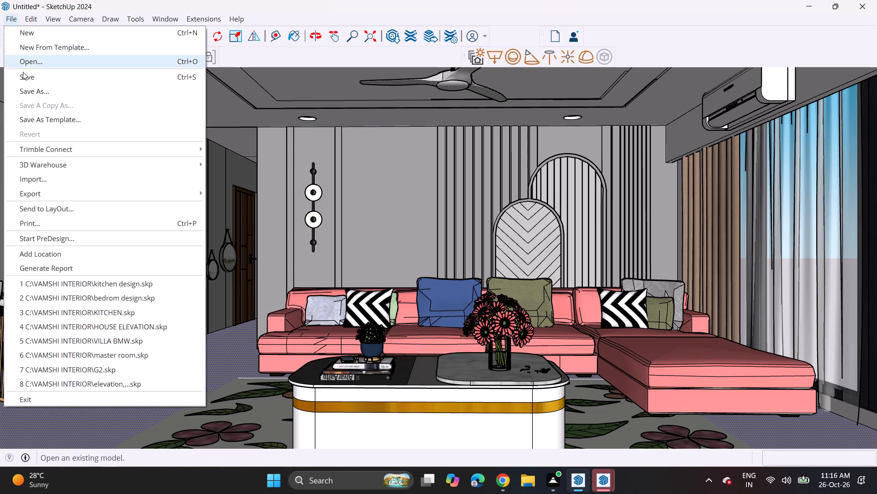
left_click(41, 180)
scroll(219, 162, "down", 4)
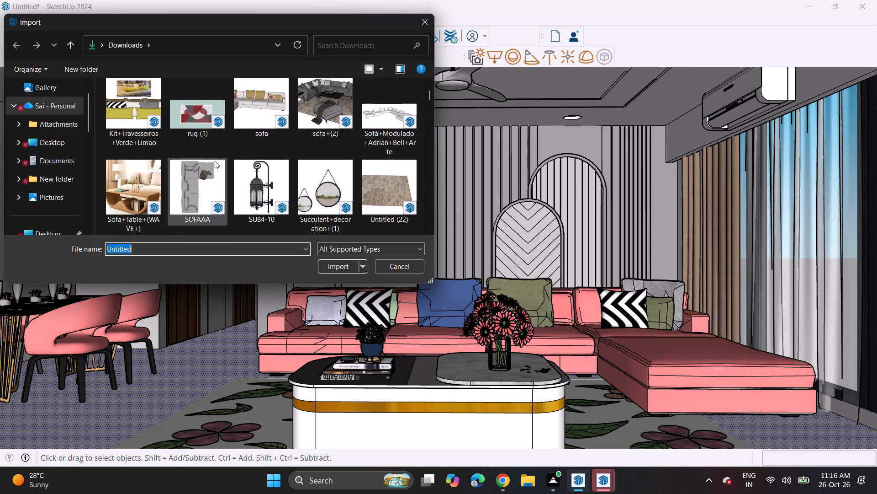
scroll(215, 161, "down", 6)
scroll(270, 166, "up", 2)
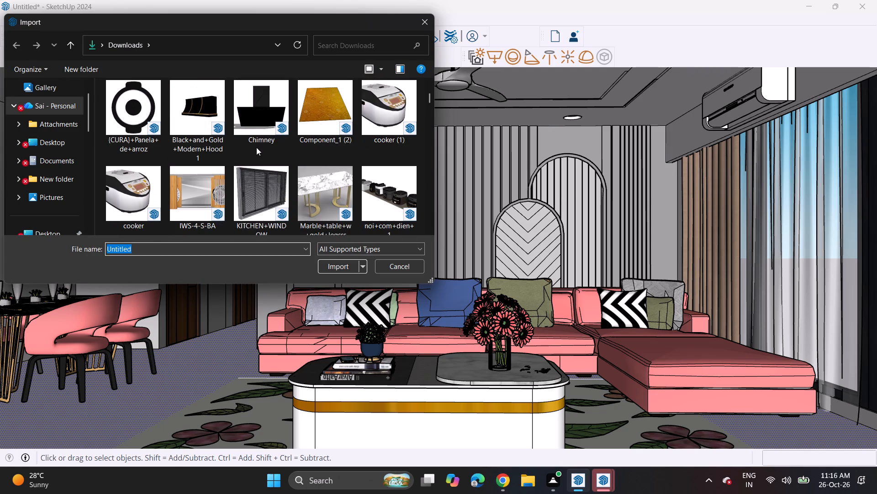
scroll(256, 147, "down", 7)
scroll(251, 147, "up", 4)
scroll(250, 147, "down", 3)
scroll(250, 149, "up", 2)
left_click(412, 156)
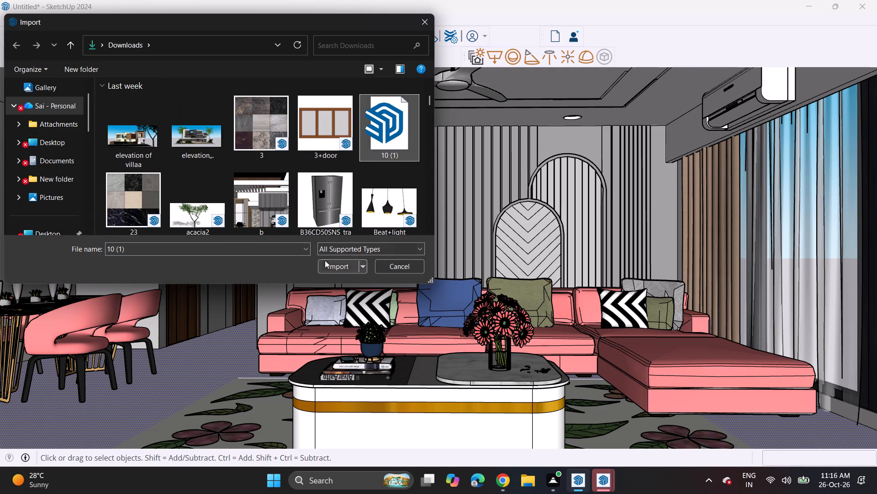
left_click(327, 263)
Place the imported component in the open space outside the room, near the spare curtain panels.
scroll(296, 129, "up", 5)
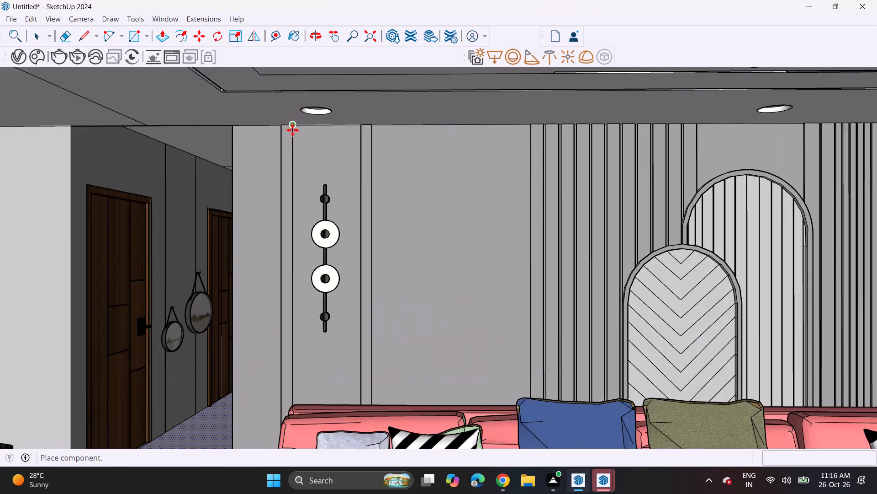
scroll(322, 126, "up", 6)
scroll(131, 252, "down", 11)
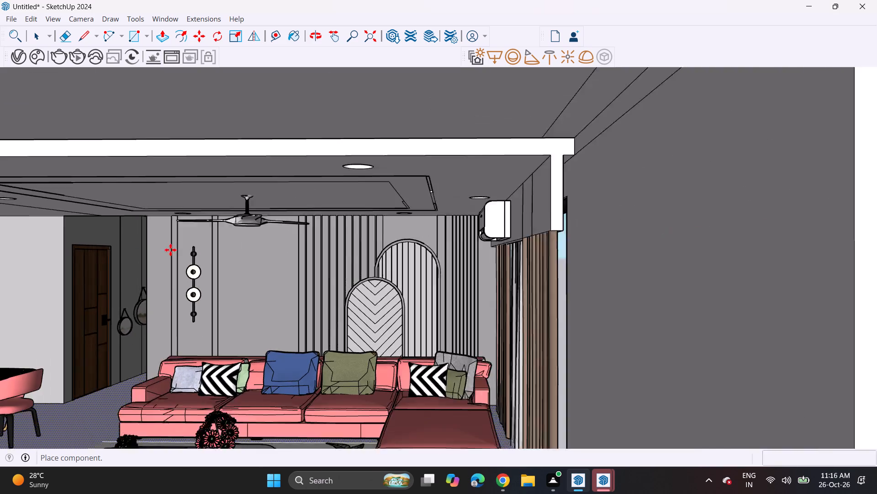
scroll(170, 250, "down", 1)
middle_click_drag(197, 253, 224, 199)
scroll(224, 199, "up", 1)
scroll(285, 190, "down", 5)
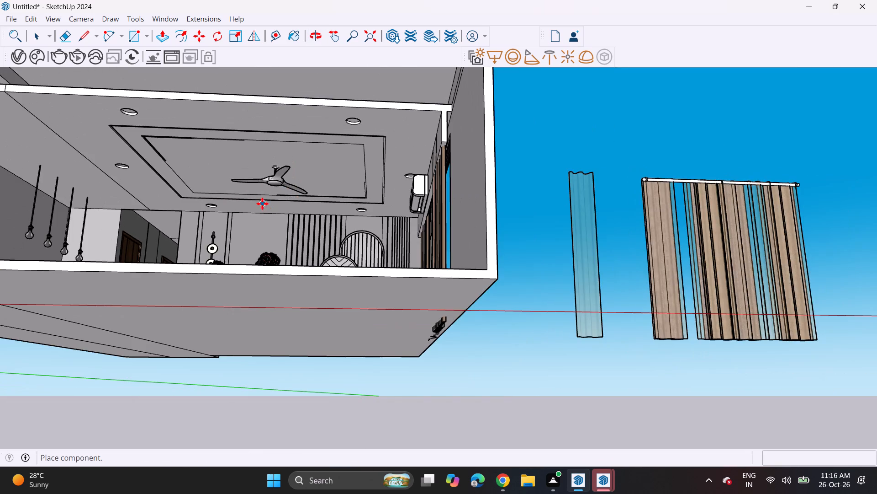
middle_click_drag(265, 204, 396, 238)
scroll(291, 231, "up", 8)
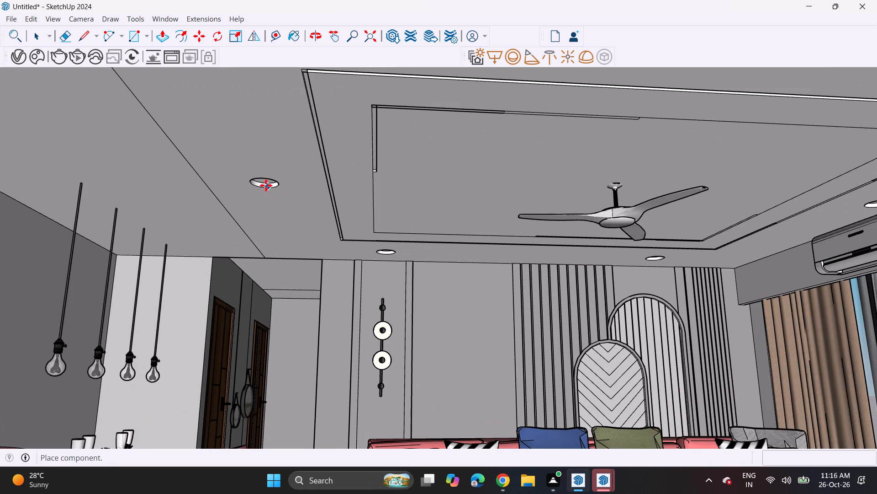
scroll(237, 230, "down", 7)
scroll(237, 242, "up", 1)
scroll(237, 260, "down", 1)
scroll(237, 260, "up", 1)
scroll(237, 260, "down", 10)
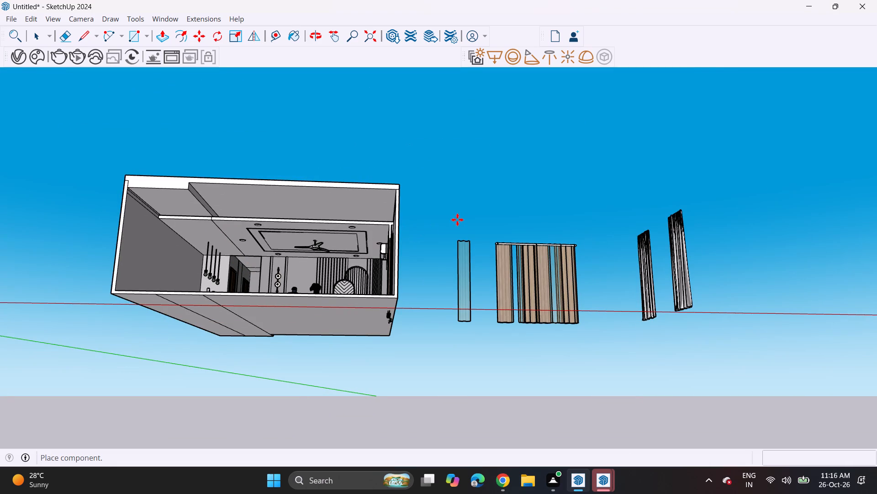
left_click(458, 277)
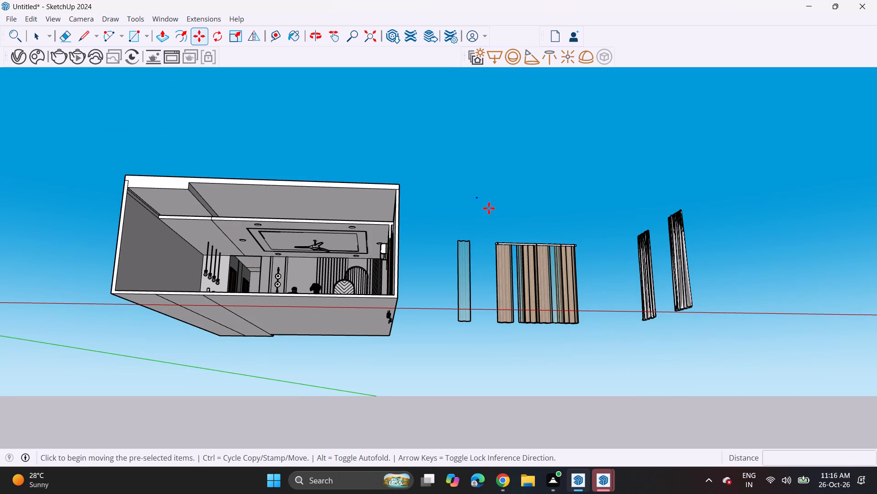
Move the small imported downlight about 26' 6 5/8" to the round ceiling recess above the two-ring wall lamp.
scroll(481, 195, "up", 8)
scroll(480, 194, "down", 1)
scroll(480, 194, "up", 17)
scroll(477, 198, "down", 1)
scroll(477, 198, "up", 3)
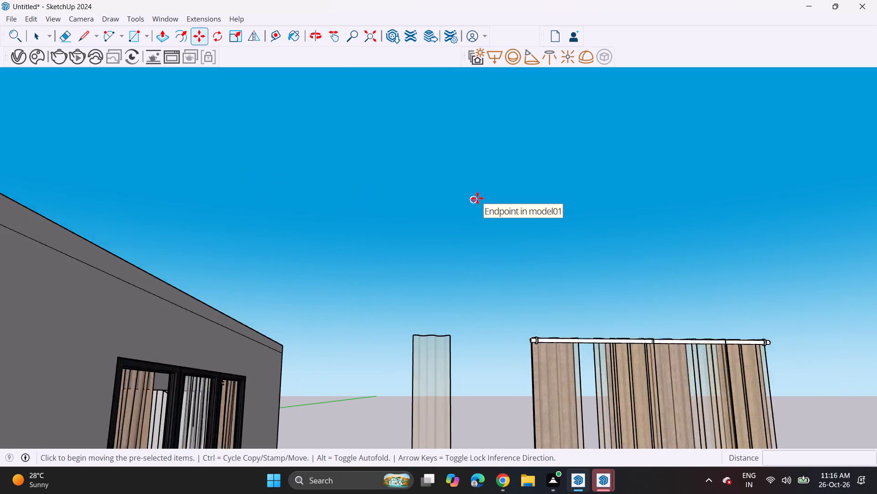
left_click(475, 200)
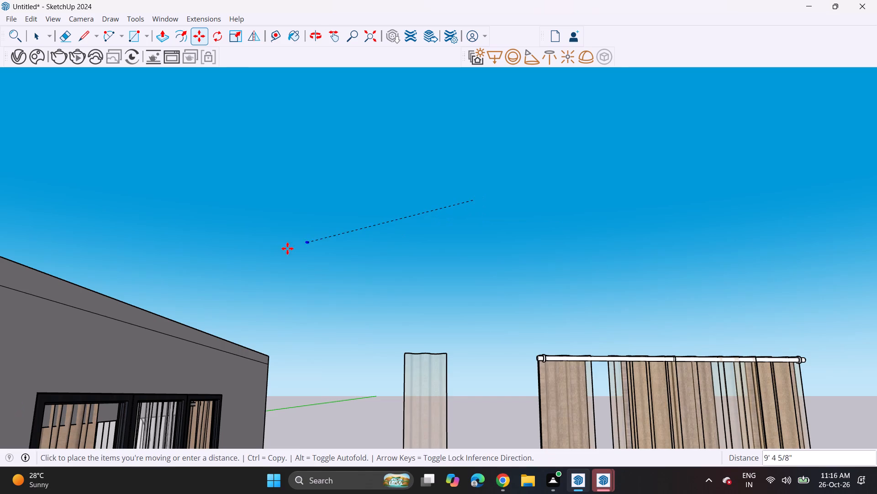
middle_click_drag(277, 252, 652, 162, "shift")
scroll(306, 221, "up", 6)
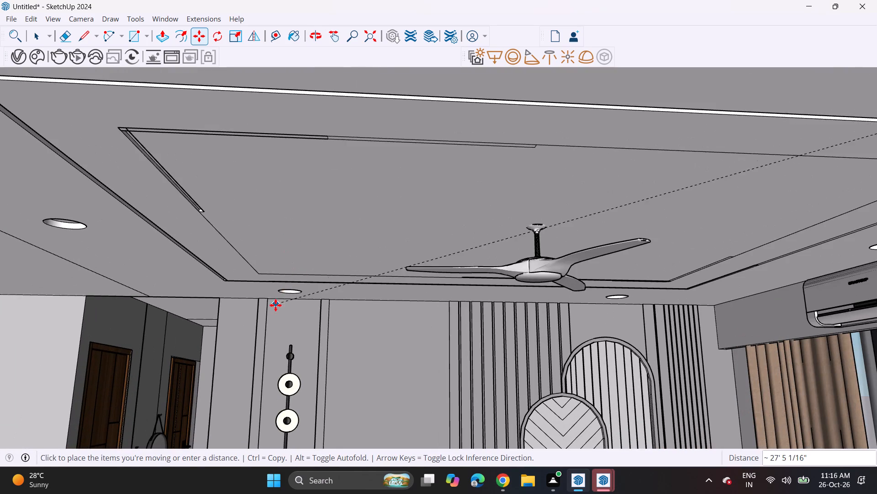
scroll(275, 305, "up", 18)
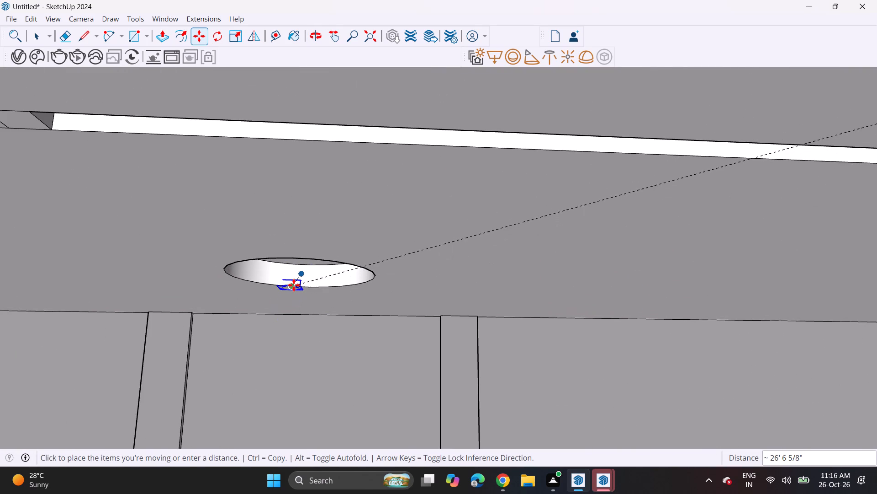
left_click(294, 285)
Enlarge the downlight along the red and blue axes and move it inside the round ceiling recess.
left_click(230, 31)
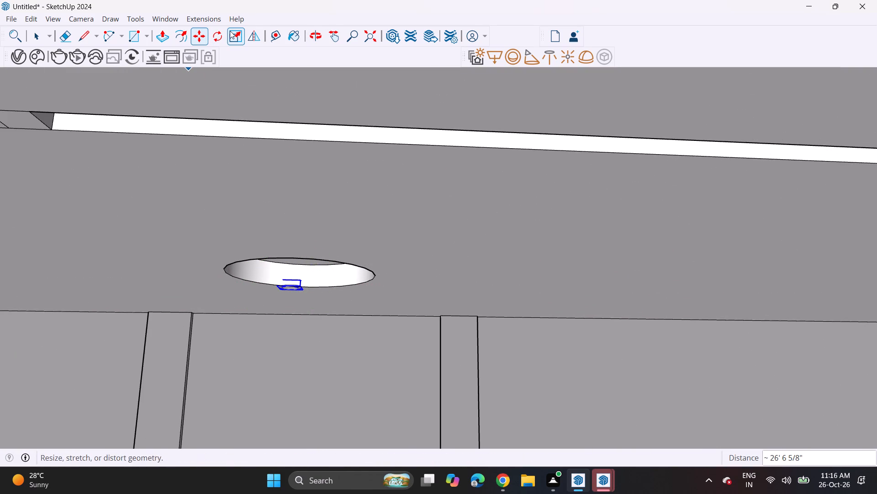
left_click(306, 280)
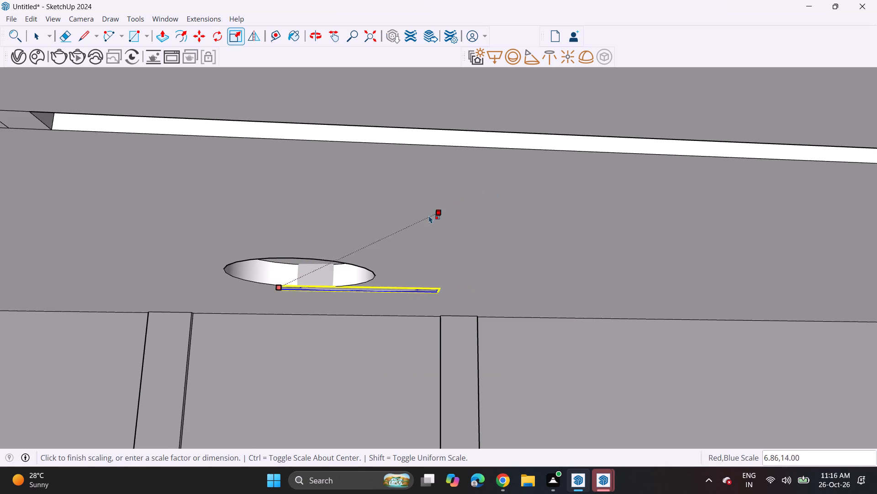
left_click(358, 231)
left_click(201, 32)
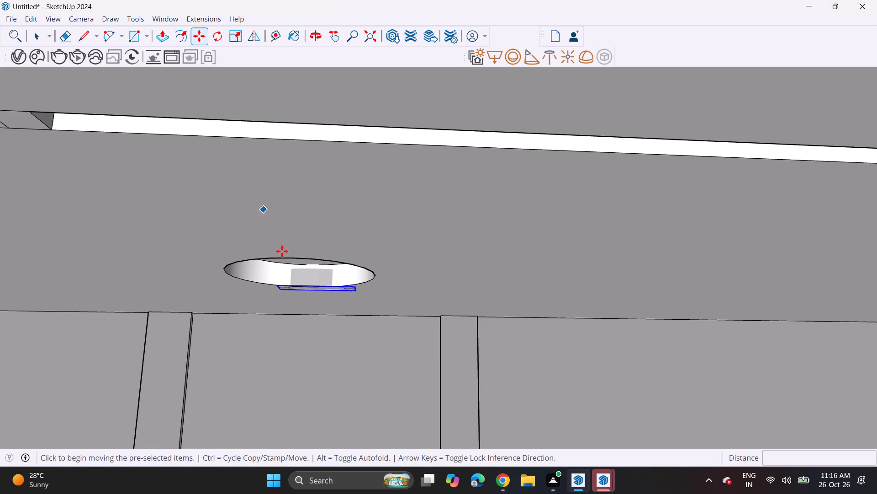
left_click(311, 289)
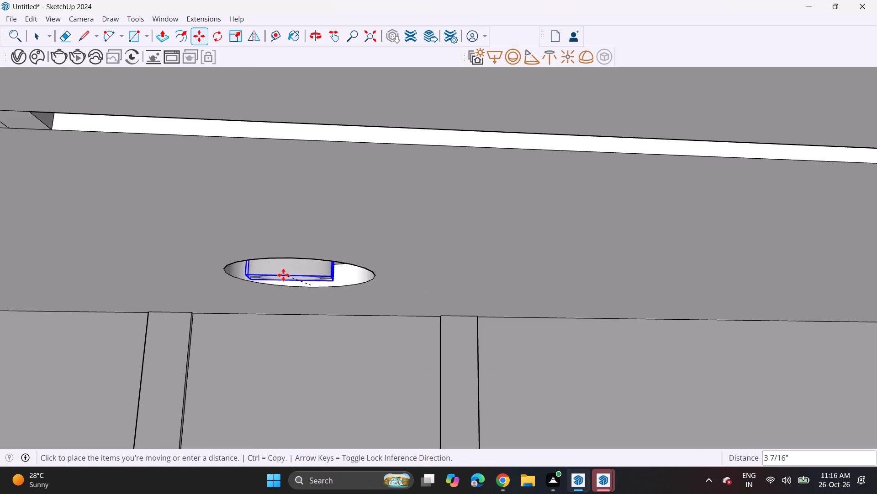
left_click(290, 271)
Scale the flattened downlight by about 3.58 along the green axis so its ring becomes round.
middle_click_drag(330, 294, 310, 166)
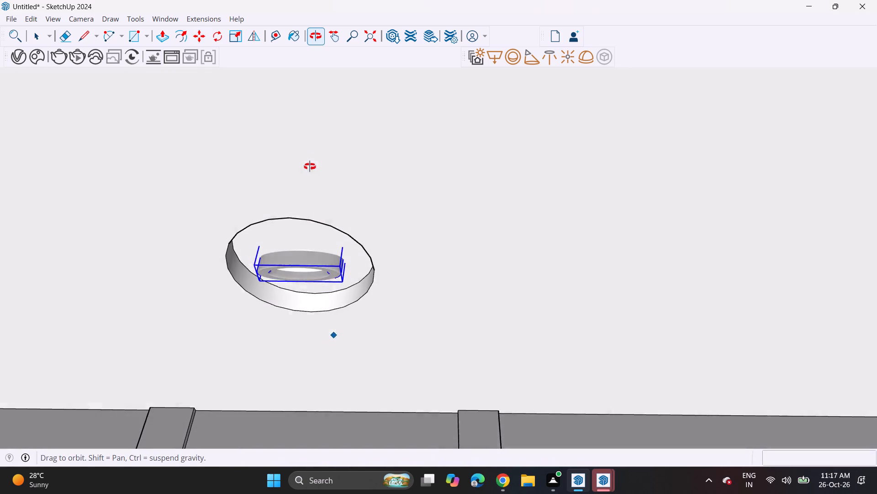
middle_click_drag(310, 166, 310, 137)
left_click(236, 35)
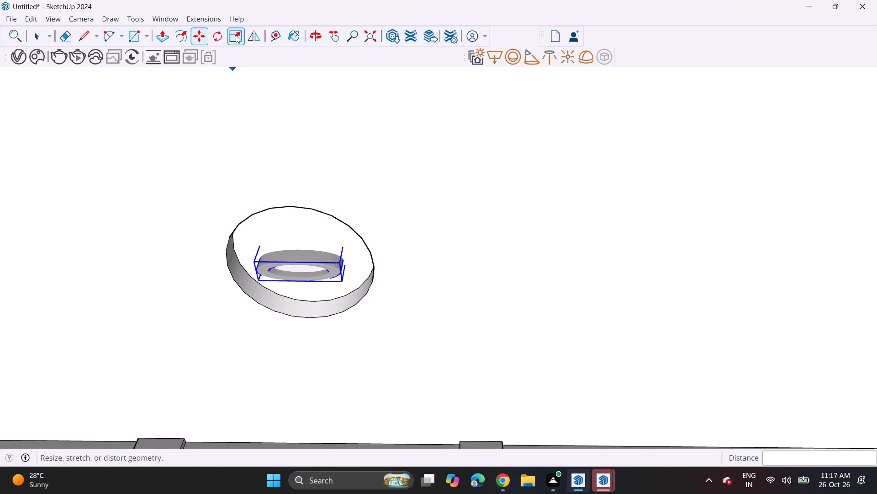
left_click(302, 239)
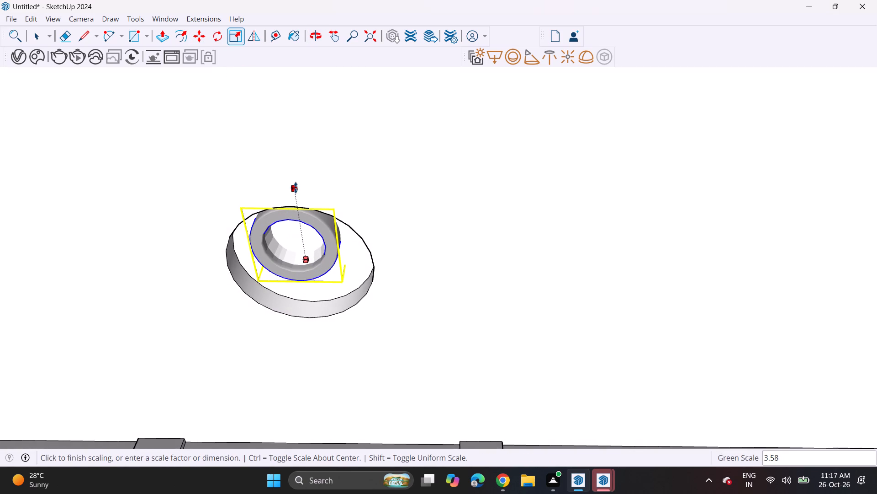
left_click(296, 188)
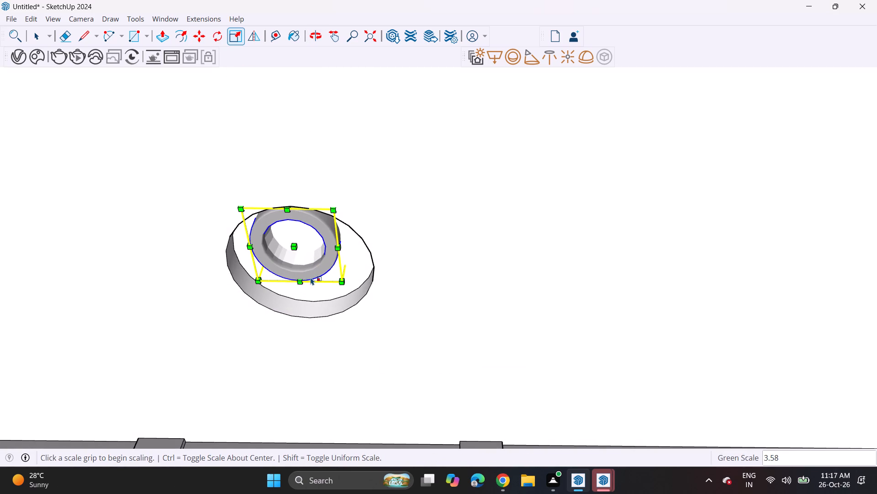
Scale the downlight uniformly by about 1.32 to better fill the ceiling recess.
middle_click_drag(316, 285, 286, 191)
scroll(304, 294, "up", 4)
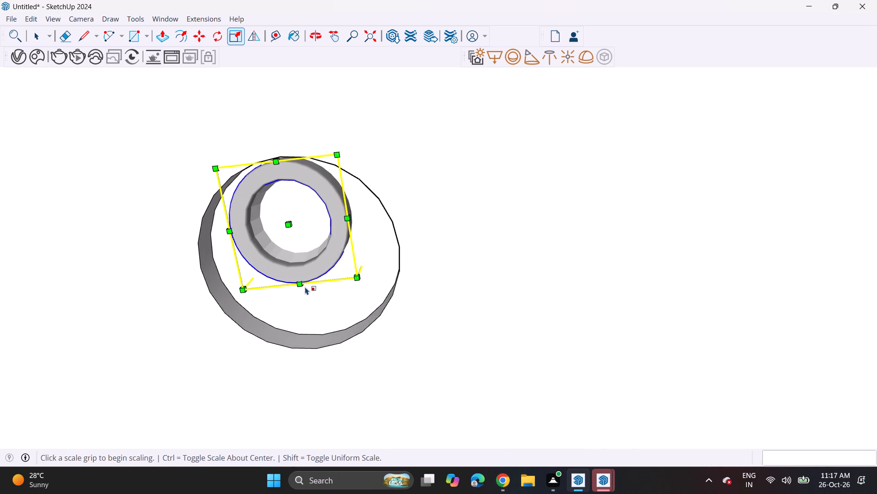
middle_click_drag(294, 274, 104, 350)
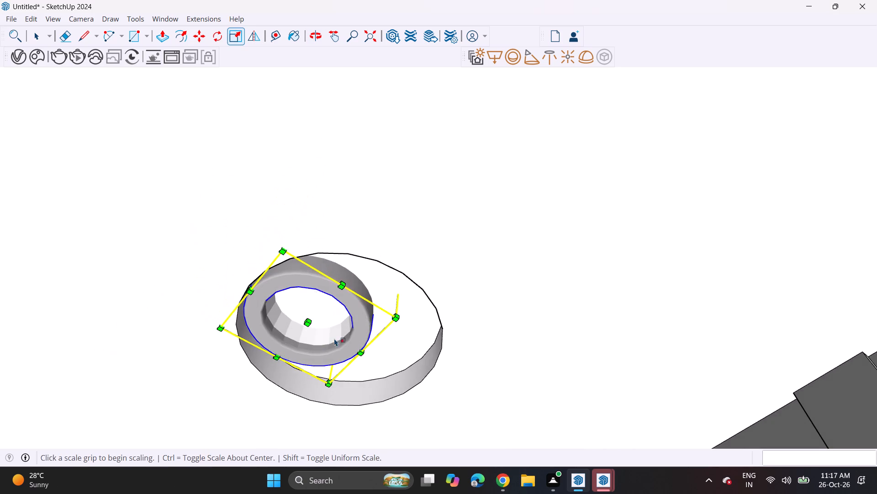
scroll(334, 338, "up", 5)
scroll(439, 327, "down", 1)
middle_click_drag(434, 328, 306, 392)
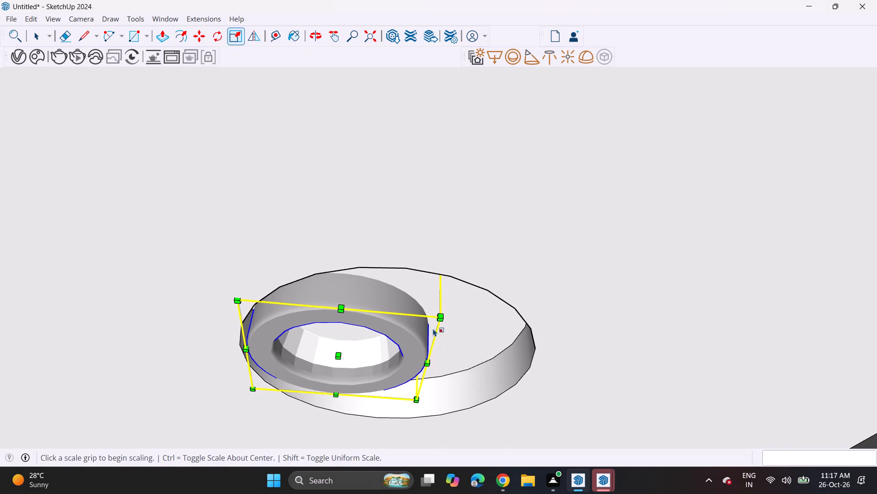
left_click(441, 316)
left_click(520, 314)
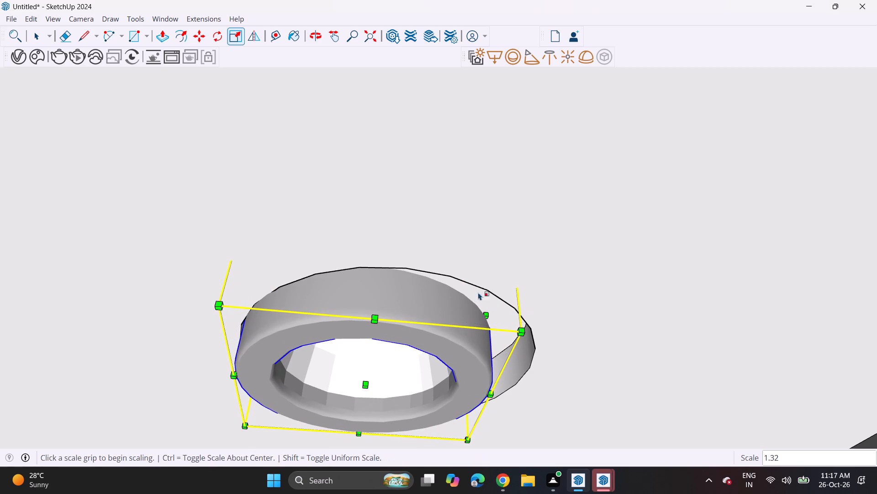
Shift the downlight about 5/8" toward the recess's centre and stretch it by about 1.15 along the green axis.
left_click(195, 39)
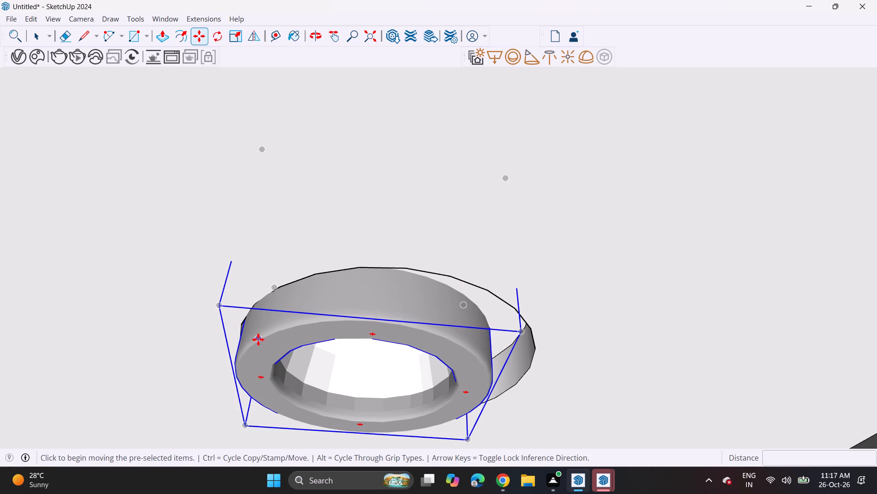
left_click(258, 339)
left_click(289, 338)
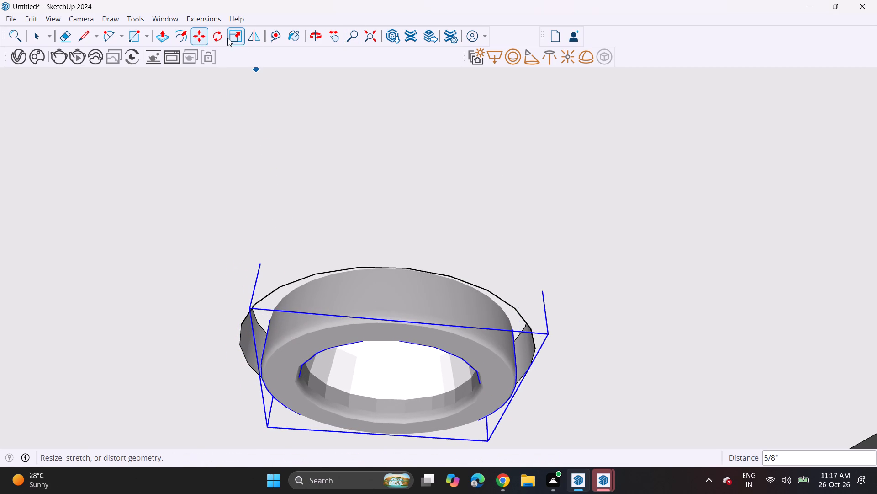
left_click(236, 36)
left_click(279, 293)
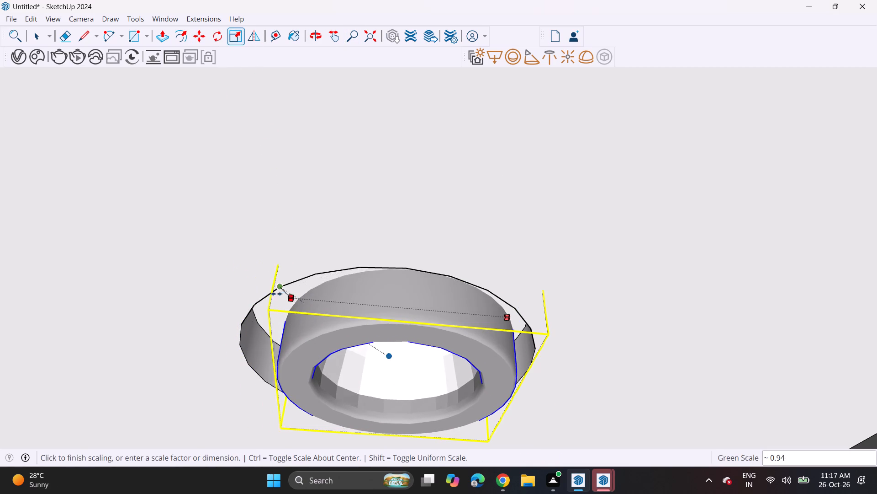
left_click(240, 293)
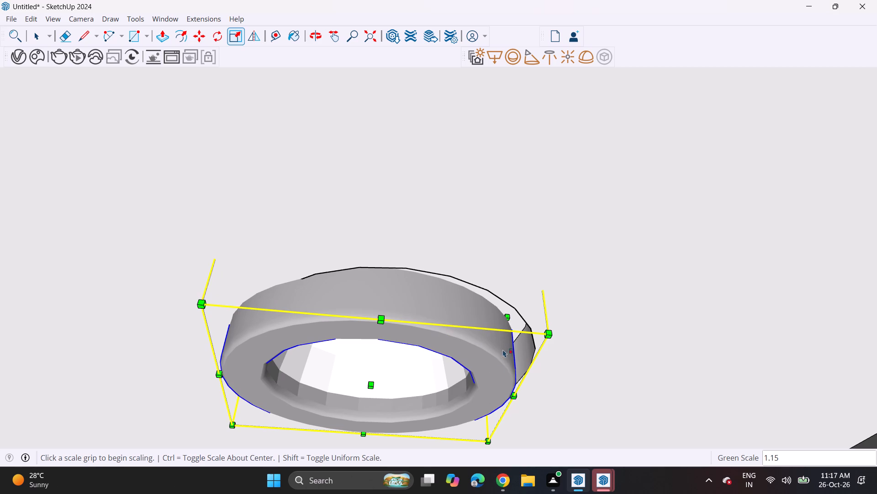
Stretch the downlight by about 1.14 along the green axis and adjust its height along the blue axis.
left_click(510, 317)
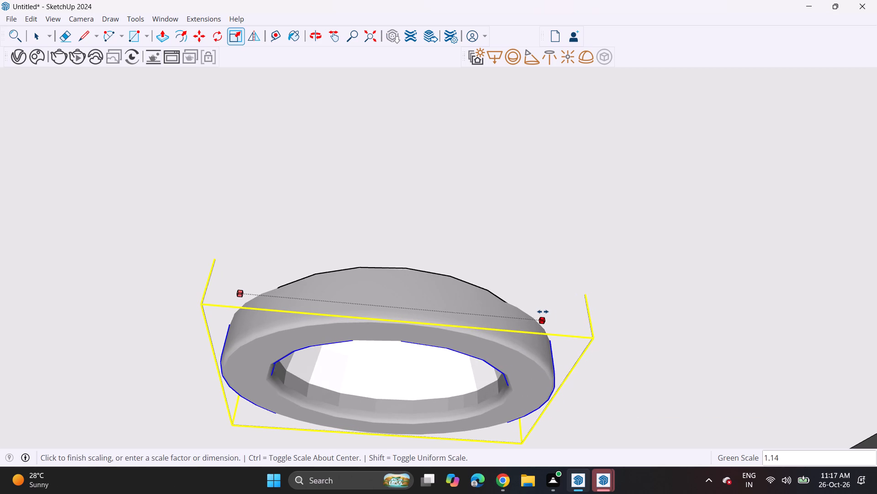
left_click(543, 311)
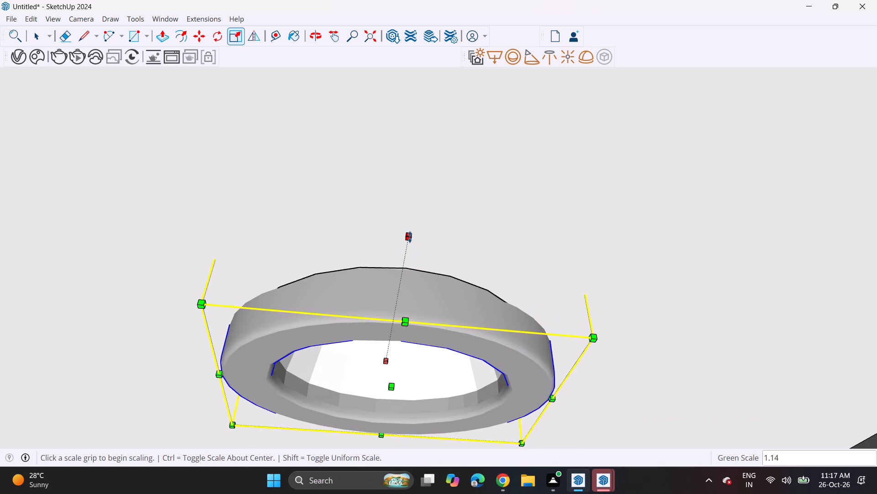
left_click(410, 237)
left_click(415, 218)
Scale the downlight by about 1.30 along the red axis so its ring covers the round ceiling recess.
scroll(392, 263, "down", 2)
scroll(390, 268, "up", 1)
scroll(389, 274, "down", 1)
middle_click_drag(437, 292, 426, 292, "shift")
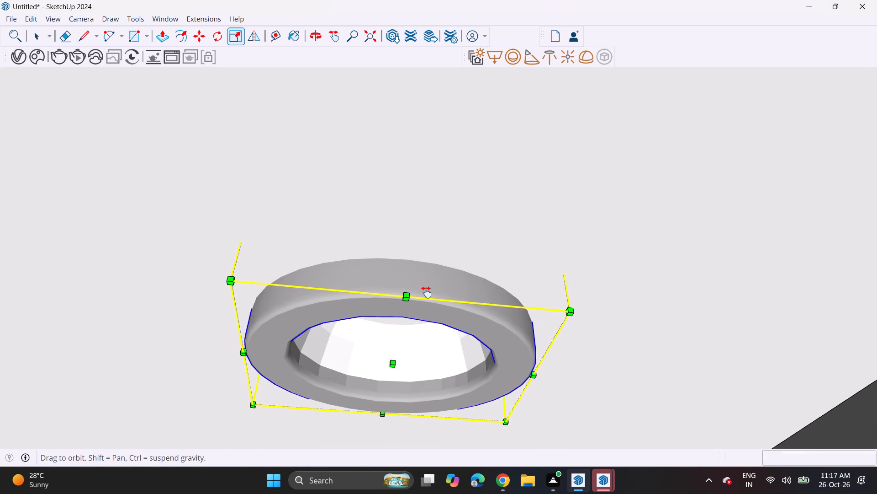
middle_click_drag(426, 292, 254, 272, "shift")
middle_click_drag(243, 264, 208, 340)
scroll(215, 339, "down", 4)
scroll(265, 353, "down", 2)
scroll(265, 354, "up", 1)
scroll(265, 355, "down", 2)
middle_click_drag(236, 355, 435, 304)
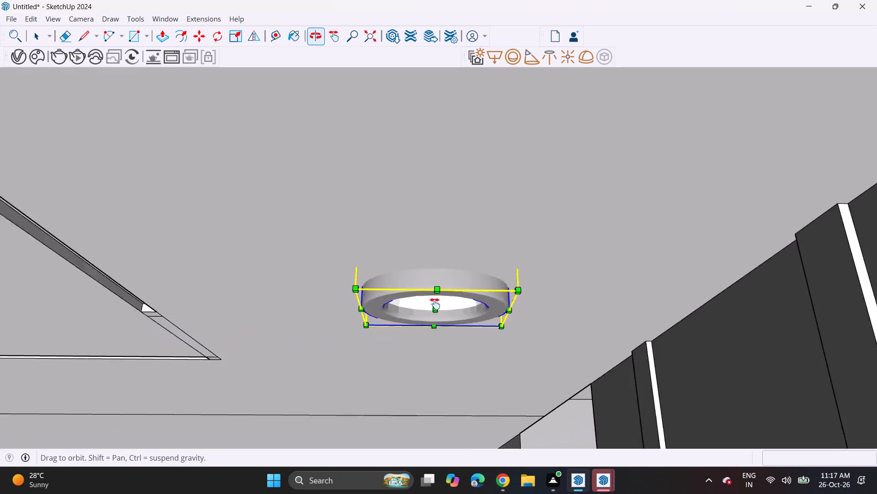
middle_click_drag(435, 304, 460, 290)
scroll(476, 268, "up", 1)
scroll(478, 260, "down", 6)
middle_click_drag(437, 312, 759, 276)
middle_click_drag(641, 295, 645, 297)
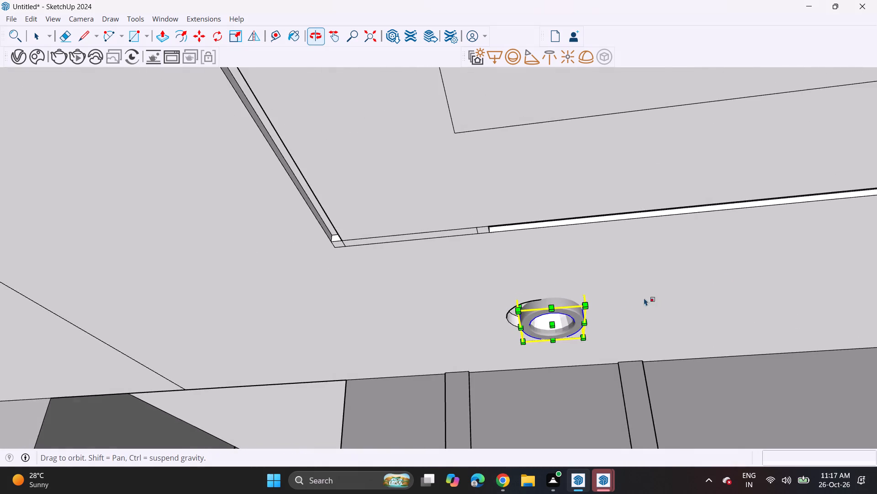
scroll(533, 327, "up", 4)
middle_click_drag(515, 314, 624, 355)
middle_click_drag(548, 342, 523, 283)
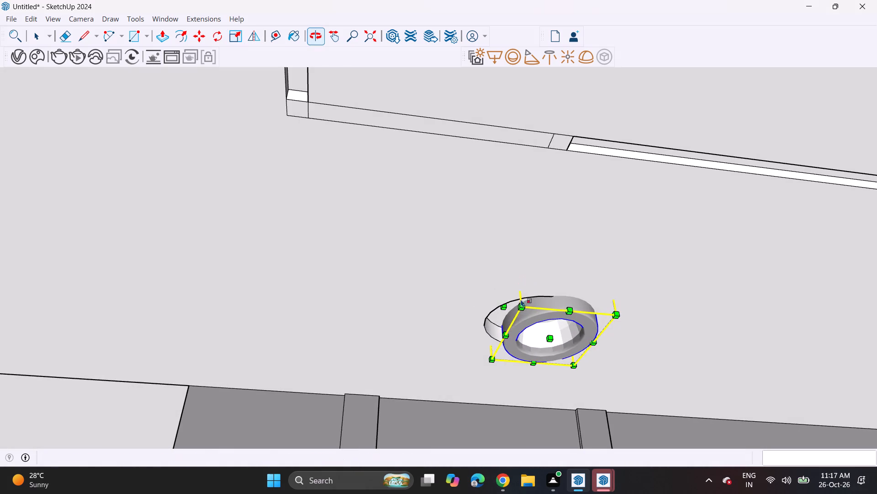
left_click(506, 311)
left_click(478, 306)
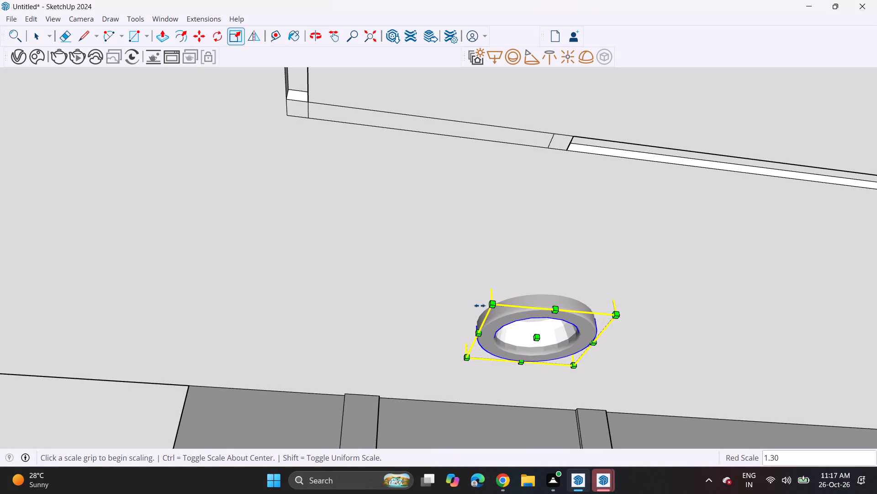
Copy the fitted downlight about 9' 11" along the red axis to the recess above the arched wall panels.
scroll(591, 267, "down", 1)
scroll(591, 267, "up", 1)
scroll(591, 267, "down", 4)
middle_click_drag(619, 292, 250, 282, "shift")
scroll(249, 282, "up", 1)
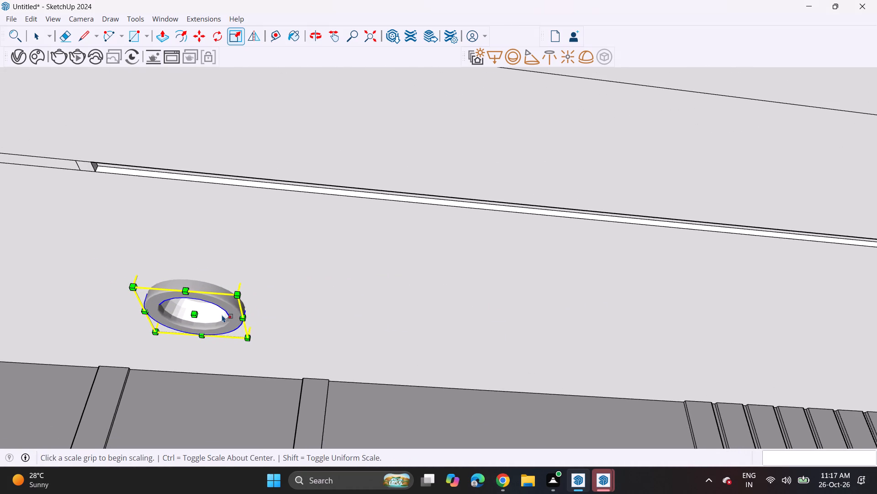
key("space")
key("m")
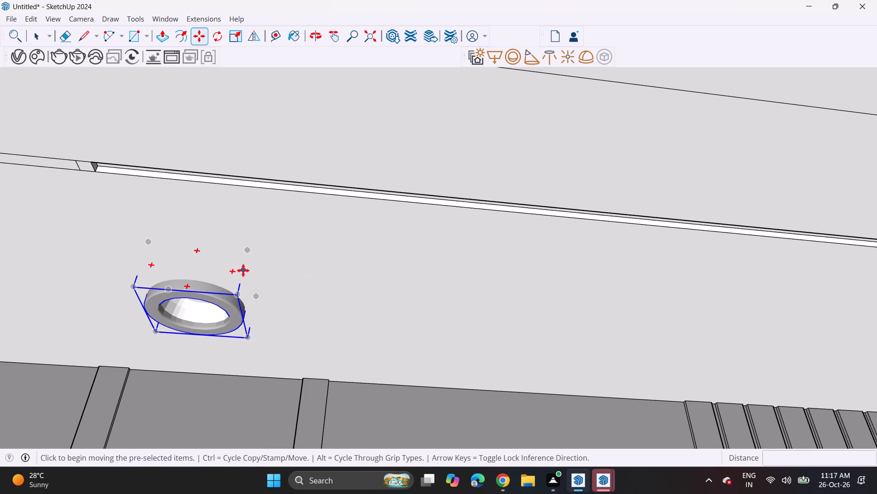
left_click(253, 250)
scroll(428, 261, "down", 5)
middle_click_drag(450, 264, 350, 258, "shift")
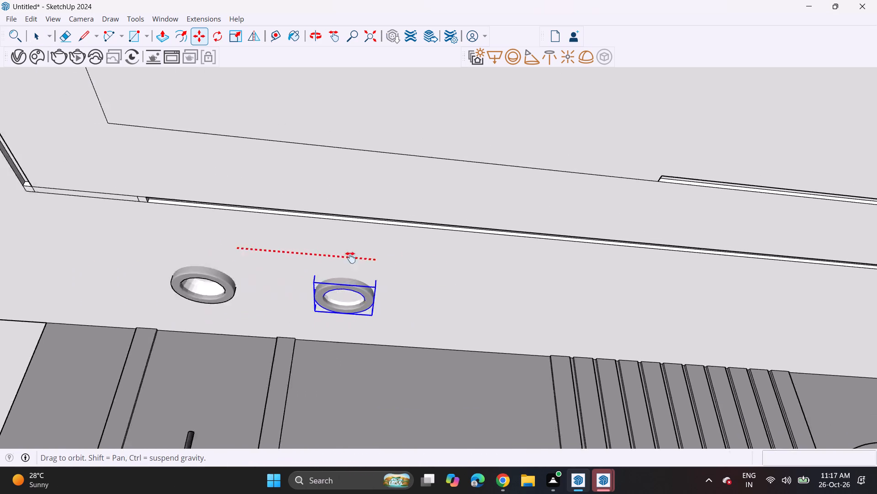
middle_click_drag(350, 258, 126, 258, "shift")
middle_click_drag(682, 290, 452, 242)
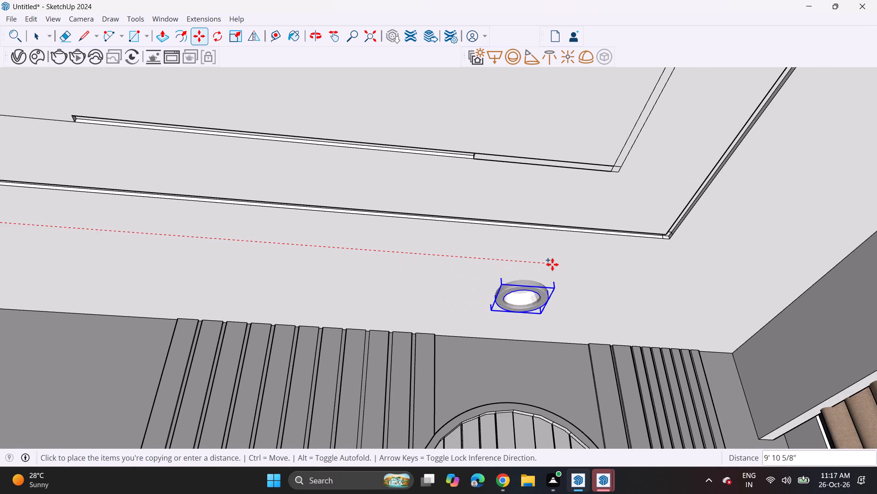
left_click(554, 263)
Copy the downlight about 7' 9 11/16" from above the arched panels to beside the recess over the air conditioner.
left_click(558, 266)
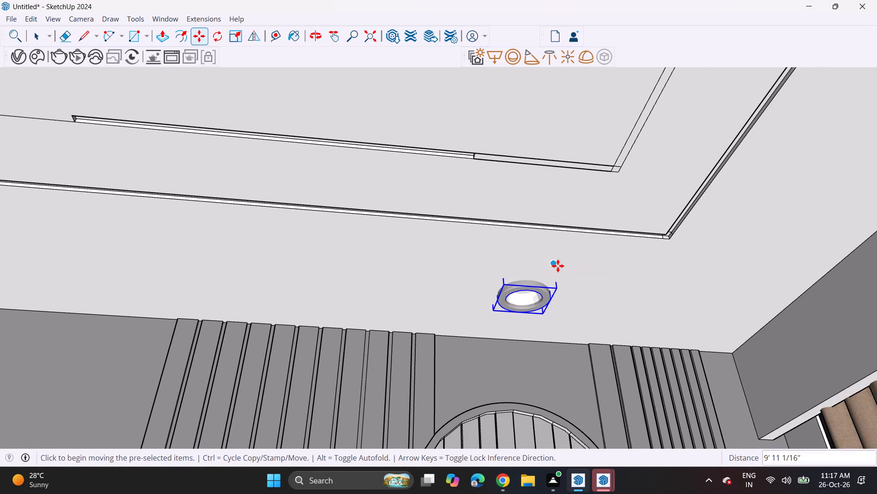
scroll(575, 211, "down", 5)
middle_click_drag(570, 212, 575, 284)
scroll(552, 246, "down", 5)
middle_click_drag(539, 249, 536, 254)
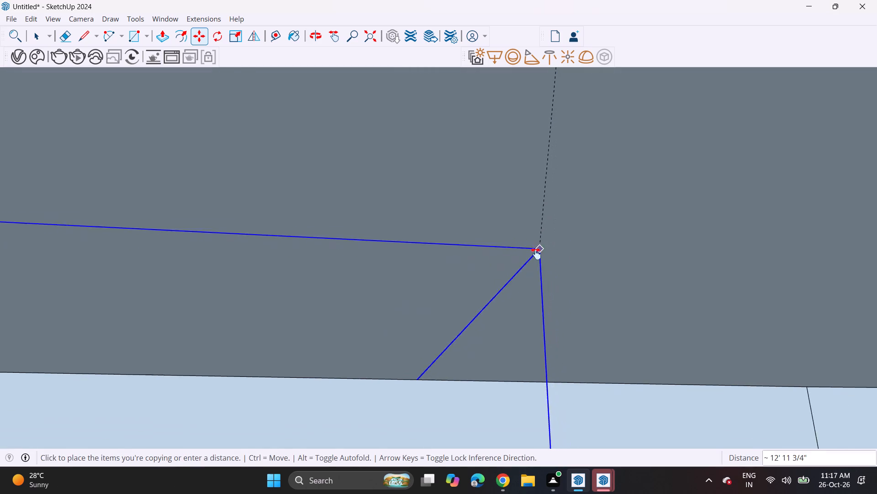
middle_click_drag(536, 254, 511, 404)
middle_click_drag(524, 84, 508, 327)
middle_click_drag(504, 232, 454, 418, "shift")
scroll(463, 210, "down", 2)
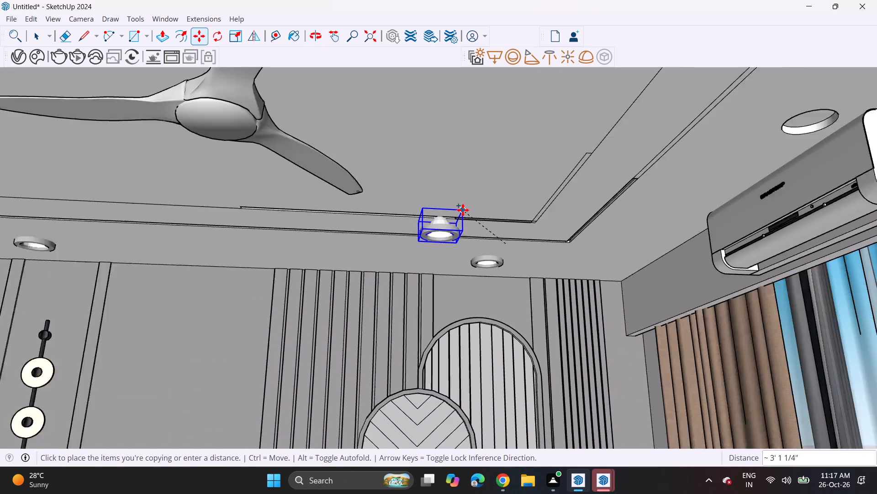
scroll(463, 210, "down", 3)
middle_click_drag(468, 204, 354, 303, "shift")
scroll(594, 262, "up", 1)
scroll(594, 261, "down", 1)
scroll(592, 258, "up", 2)
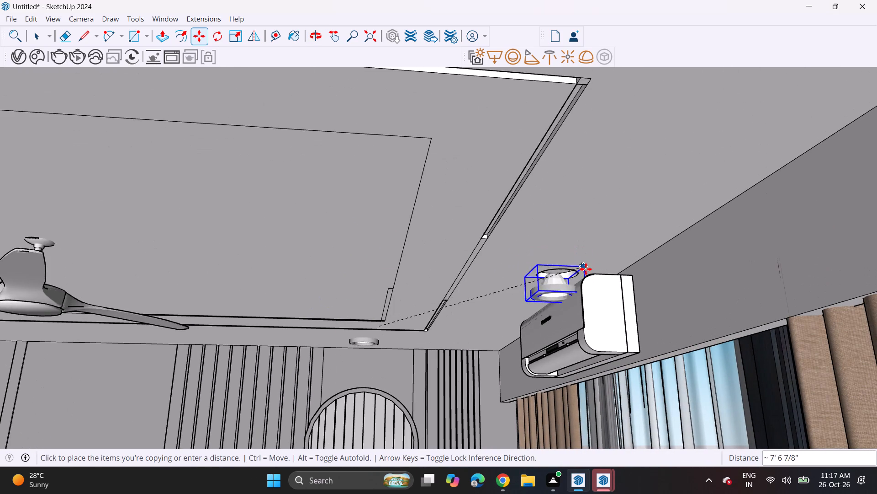
middle_click_drag(584, 238, 574, 164)
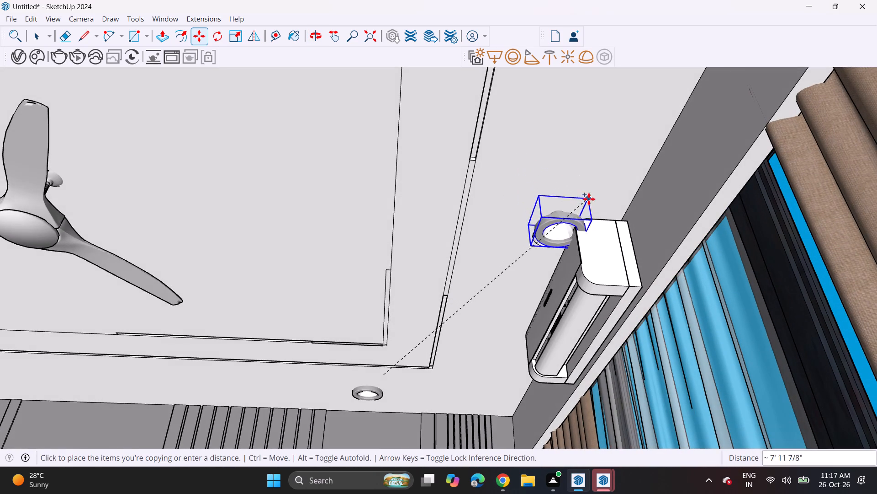
middle_click_drag(581, 209, 589, 204)
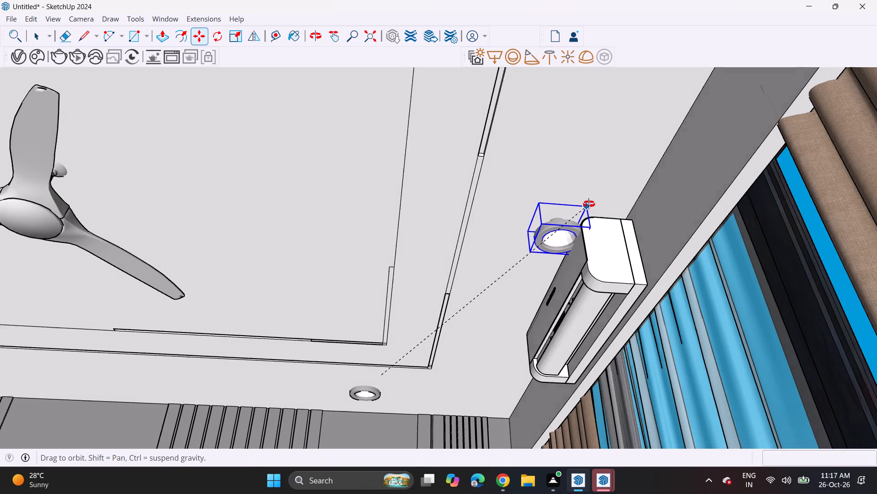
middle_click_drag(589, 204, 563, 282)
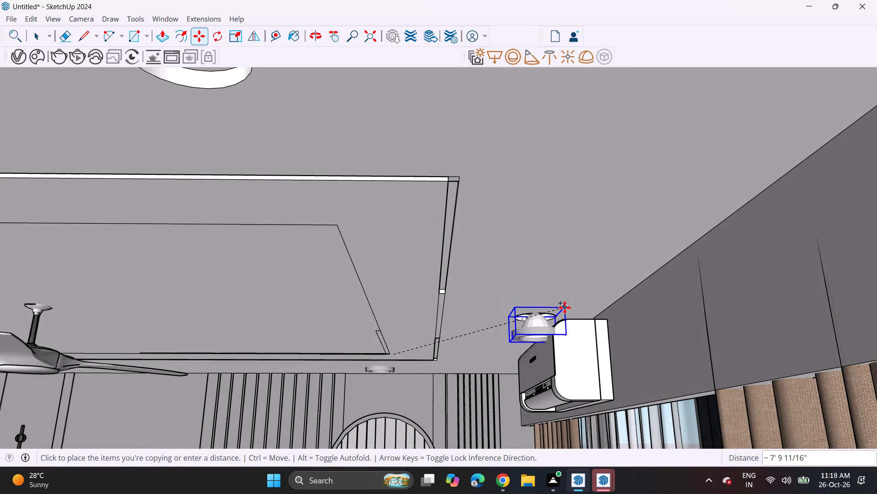
left_click(565, 307)
Move the copied downlight about 1' 7/16" toward the ceiling recess above the air conditioner.
middle_click_drag(473, 307, 628, 295)
scroll(658, 326, "up", 2)
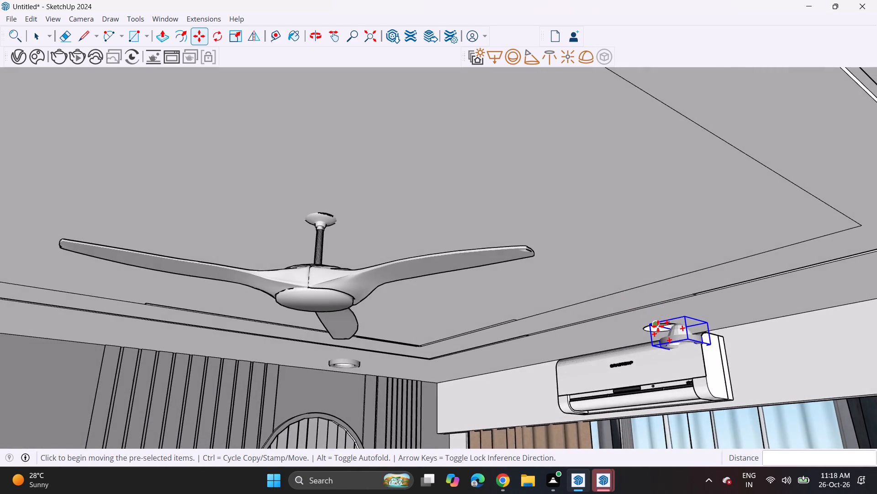
scroll(658, 326, "up", 5)
scroll(704, 333, "up", 1)
middle_click_drag(686, 322, 575, 268)
scroll(582, 309, "up", 4)
left_click(577, 292)
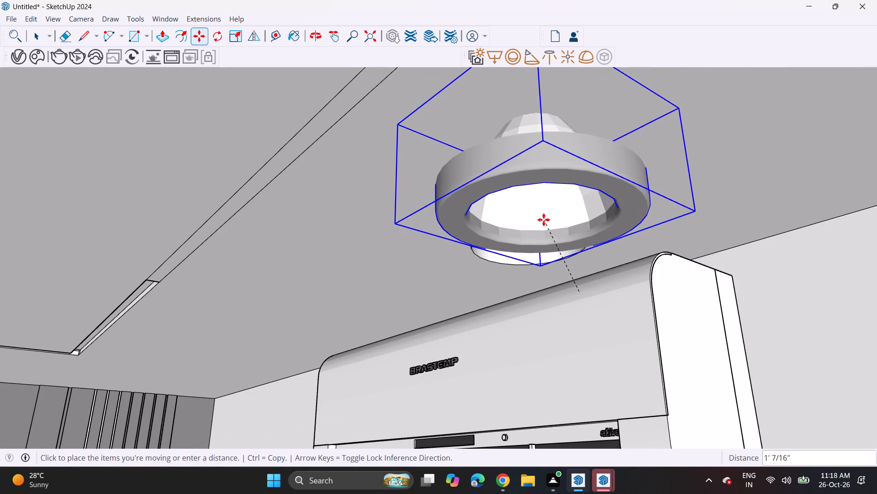
left_click(544, 220)
Move the downlight about 10" to bring it closer to the recess above the air conditioner.
middle_click_drag(544, 220, 616, 327)
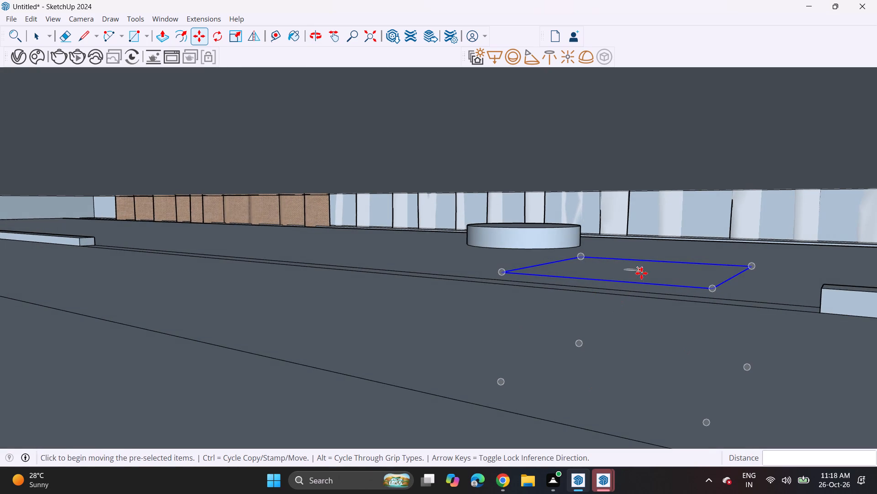
left_click(631, 270)
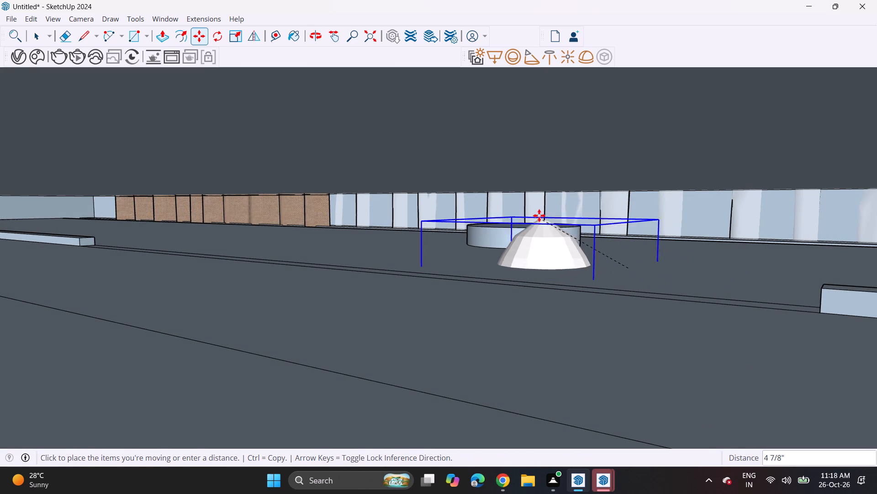
middle_click_drag(546, 217, 876, 192)
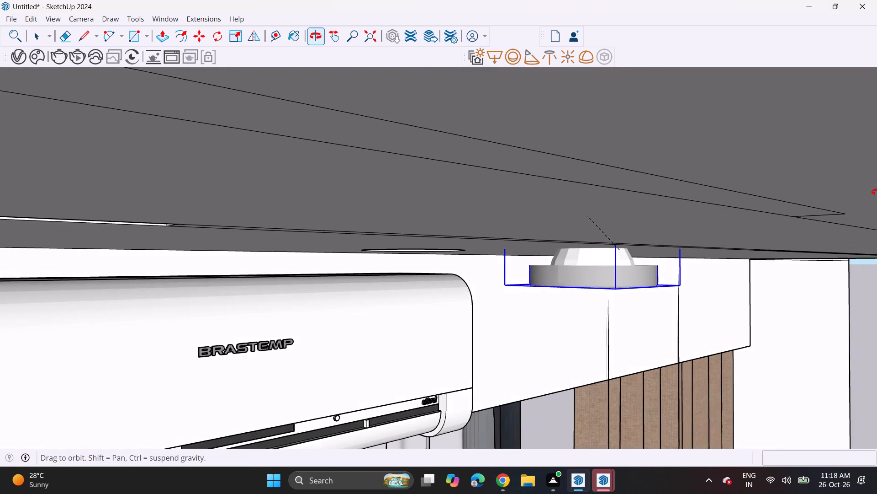
middle_click_drag(876, 192, 874, 214)
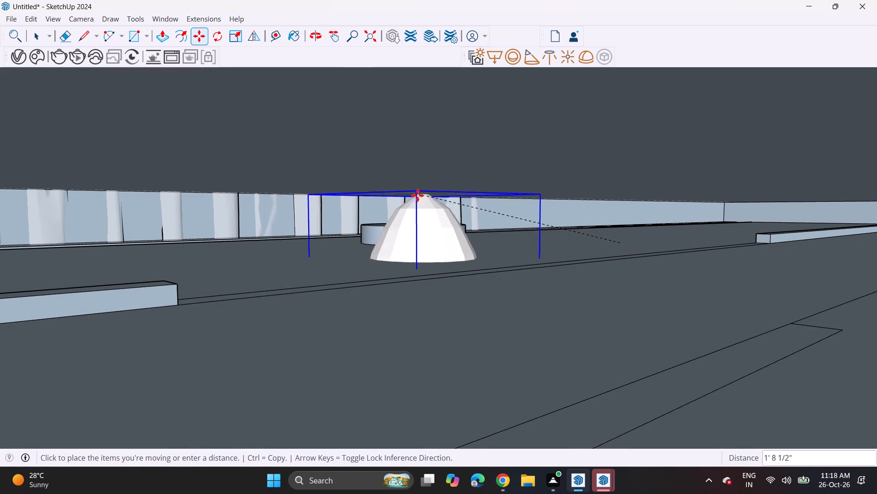
middle_click_drag(406, 191, 485, 215)
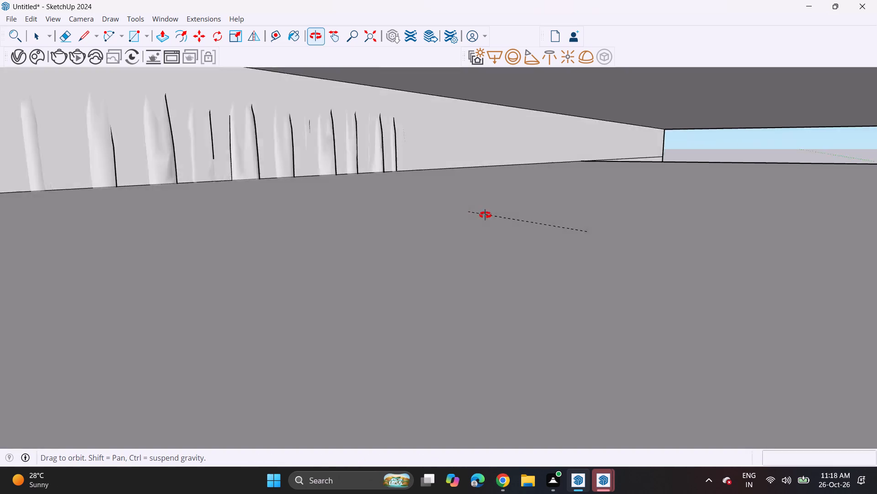
middle_click_drag(485, 215, 623, 196)
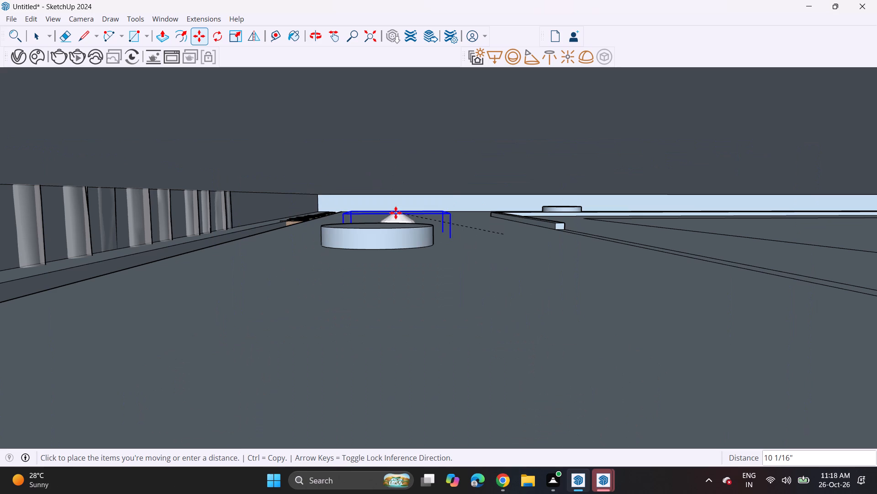
left_click(380, 225)
Move the downlight about 6 9/16" toward the recess so its ring clears the air conditioner's top edge.
middle_click_drag(465, 282, 400, 217)
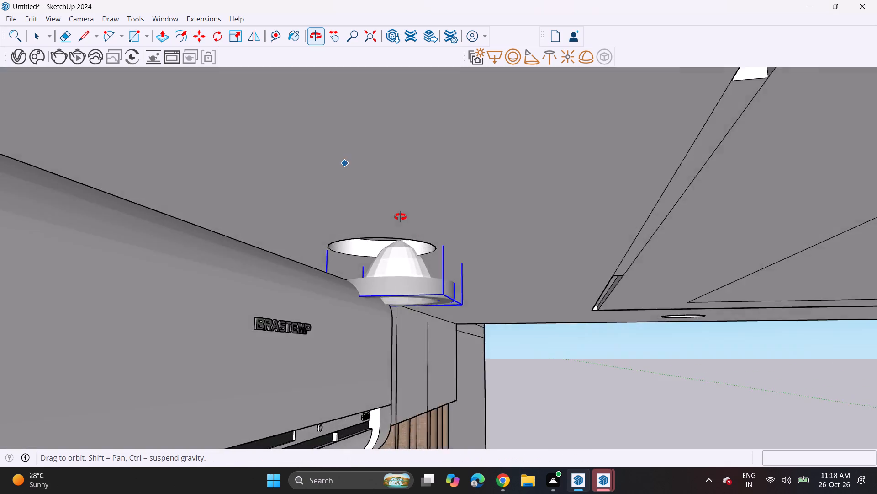
middle_click_drag(400, 217, 310, 210)
scroll(462, 268, "up", 6)
scroll(425, 316, "down", 2)
scroll(425, 316, "up", 1)
middle_click_drag(433, 351, 409, 288)
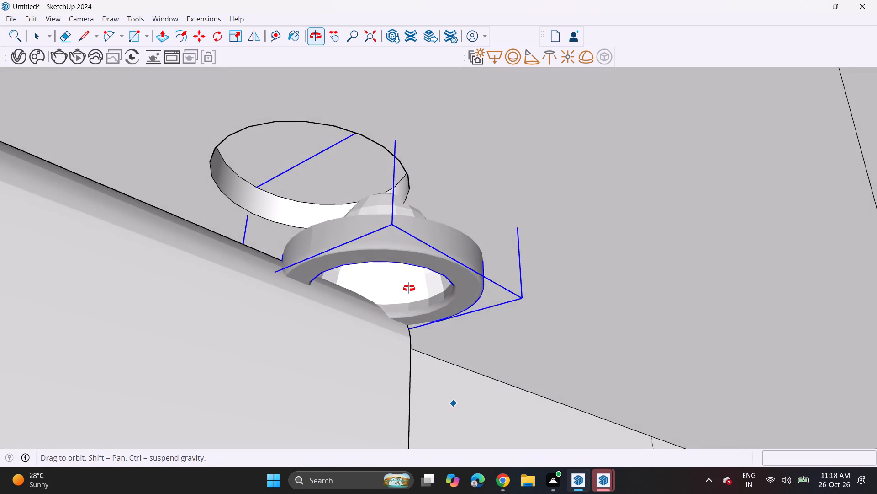
middle_click_drag(409, 288, 409, 290)
left_click(409, 290)
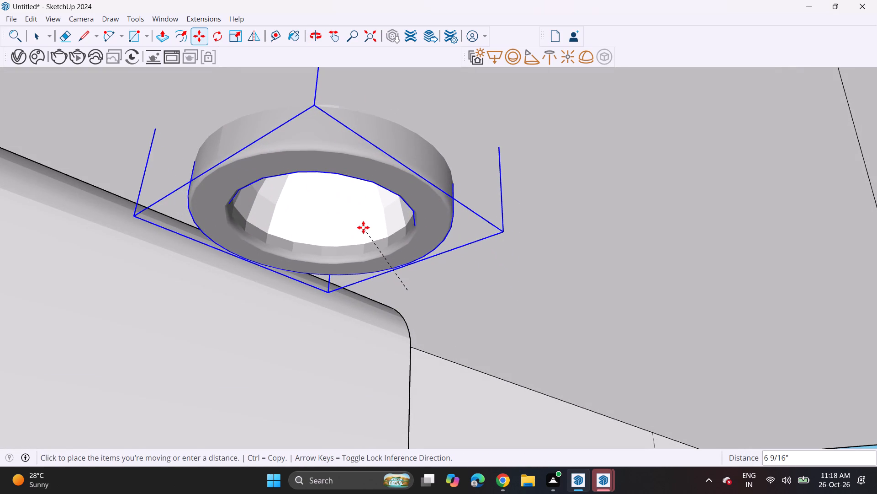
left_click(363, 227)
Shift the downlight about 4 9/16" and another 4" to line it up beneath the recess above the air conditioner.
middle_click_drag(436, 231, 109, 270)
left_click(289, 285)
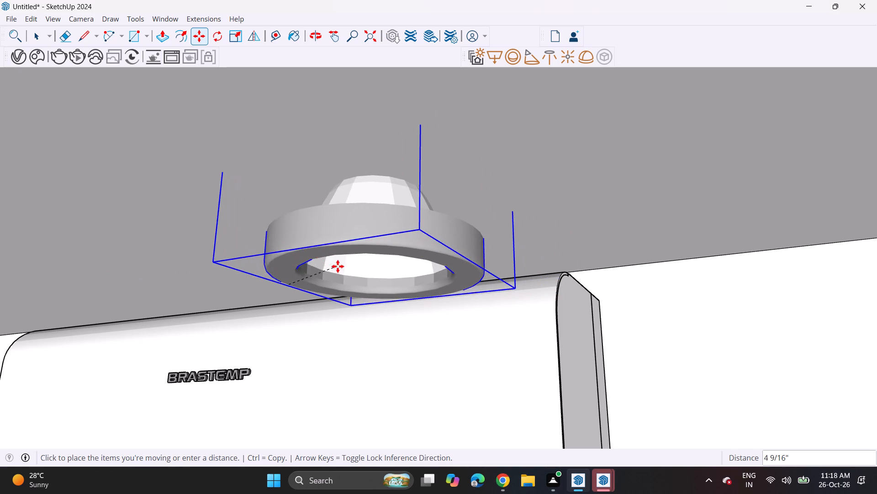
left_click(338, 266)
middle_click_drag(309, 239, 739, 276)
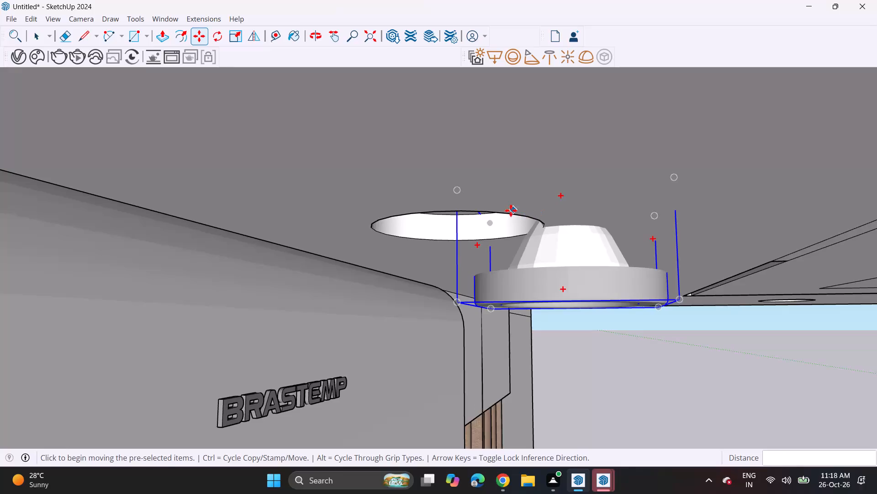
left_click_drag(602, 284, 597, 284)
left_click(504, 274)
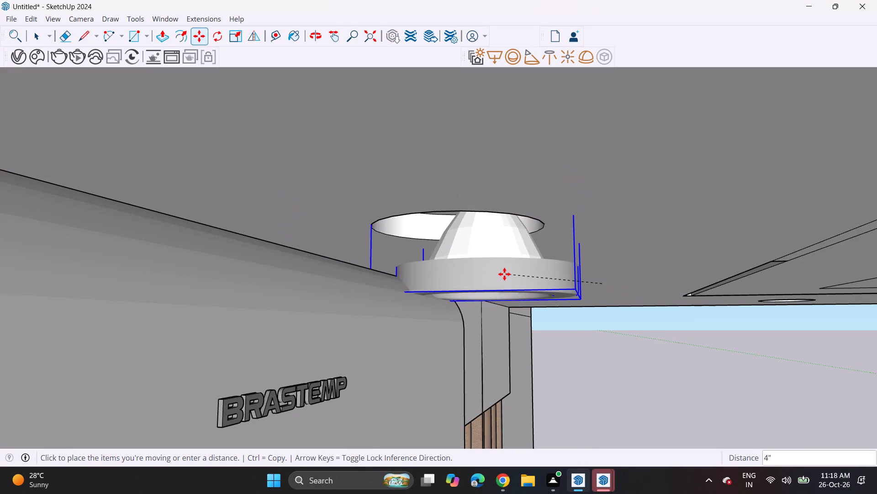
Raise the downlight about 1 1/4" into the ceiling recess above the air conditioner.
middle_click_drag(586, 299, 85, 275)
scroll(151, 349, "up", 10)
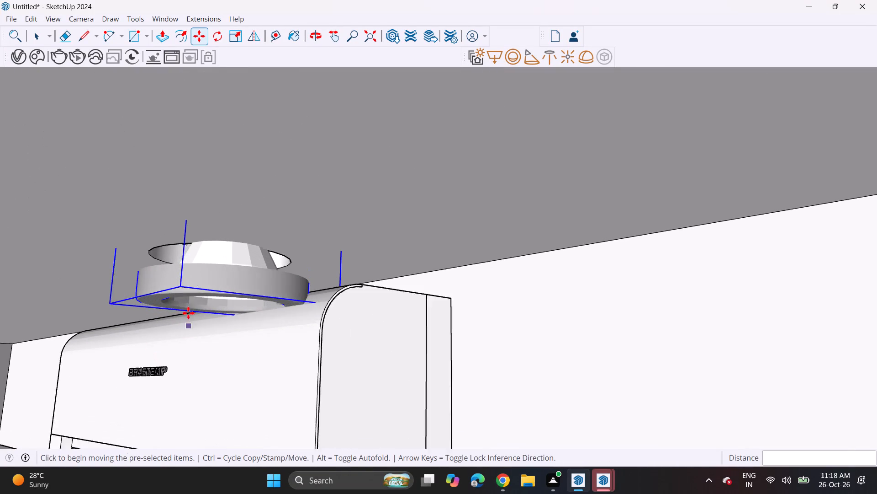
scroll(188, 313, "up", 1)
left_click(214, 301)
left_click(214, 280)
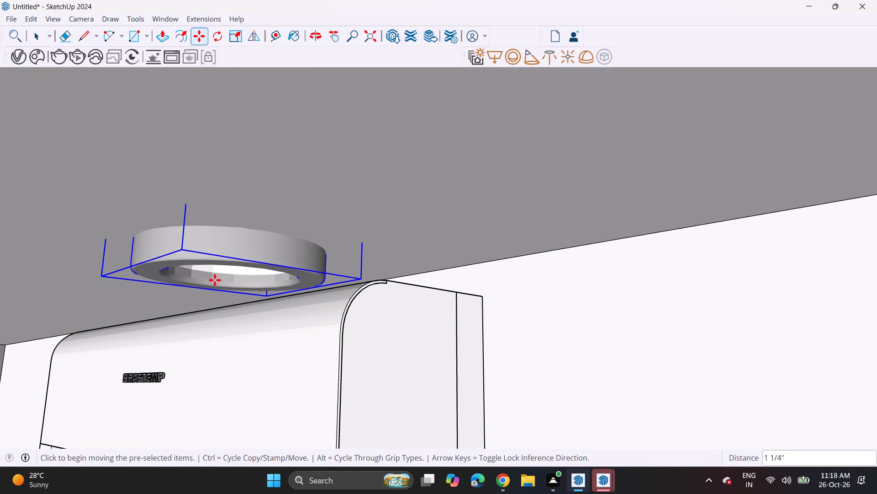
Copy the downlight above the air conditioner about 7' 1 15/16" into the nearest recess at the front of the ceiling.
left_click(225, 276)
scroll(266, 266, "down", 17)
scroll(285, 266, "up", 1)
middle_click_drag(340, 271, 292, 264)
scroll(283, 265, "up", 1)
scroll(261, 254, "down", 2)
scroll(261, 254, "up", 1)
scroll(261, 254, "down", 10)
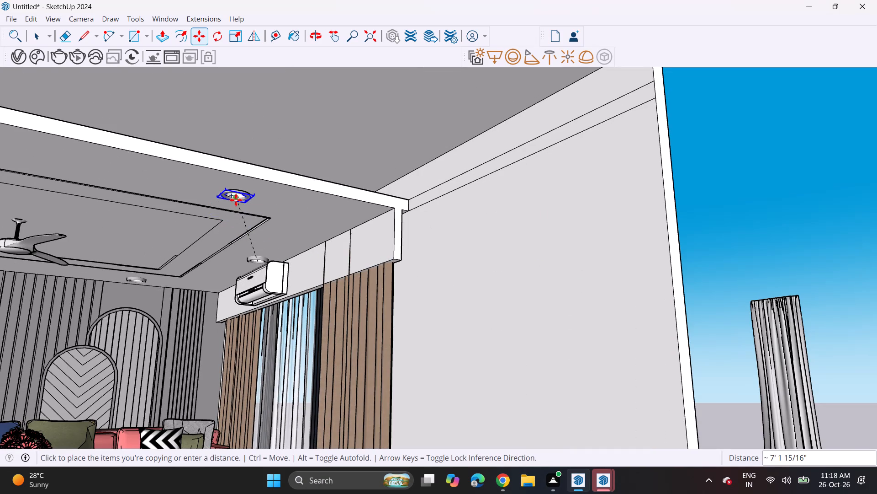
left_click(242, 200)
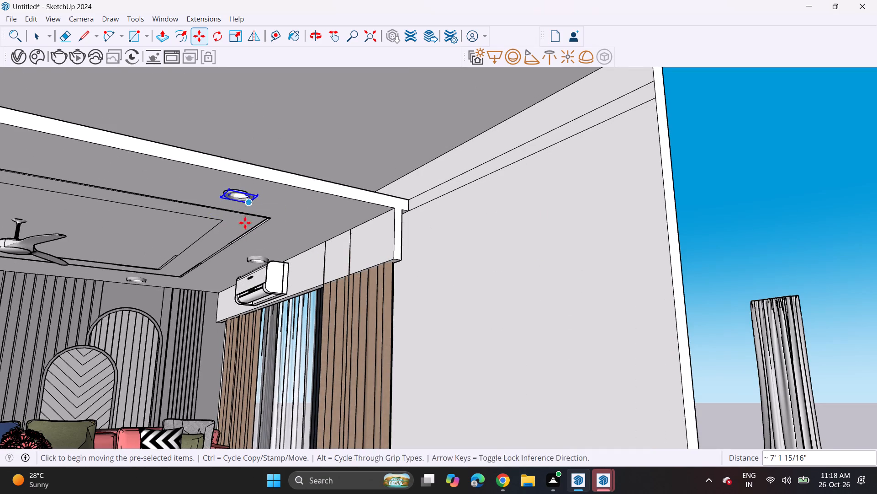
Copy the front downlight 10' 1" along the red axis into the recess at the opposite front corner of the ceiling.
left_click(241, 199)
middle_click_drag(144, 188, 374, 224, "shift")
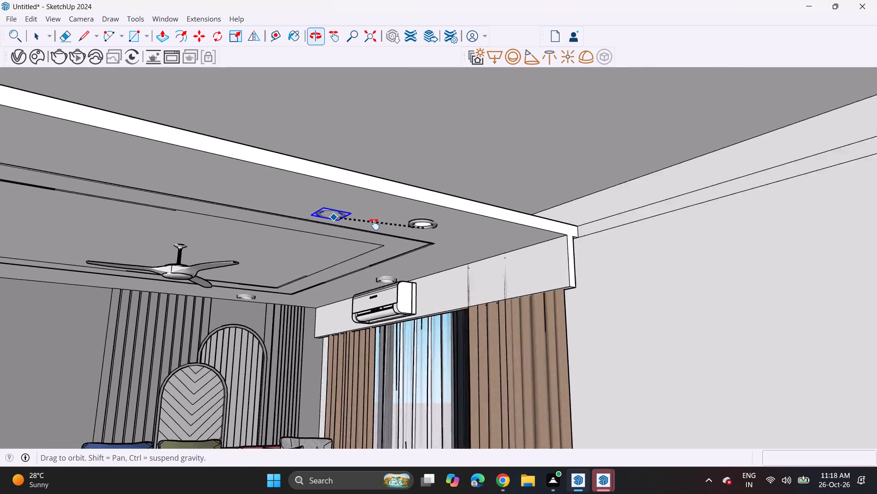
middle_click_drag(374, 224, 245, 217, "shift")
middle_click_drag(134, 231, 511, 194, "shift")
scroll(302, 249, "up", 1)
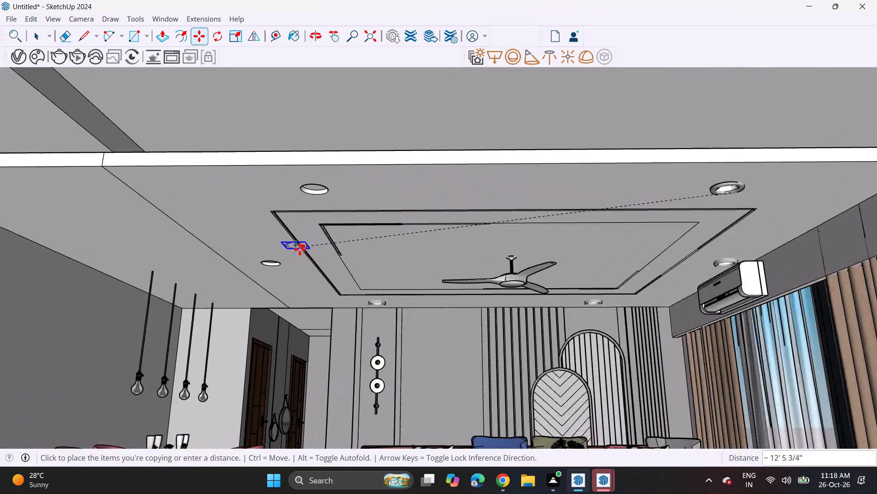
scroll(300, 249, "up", 2)
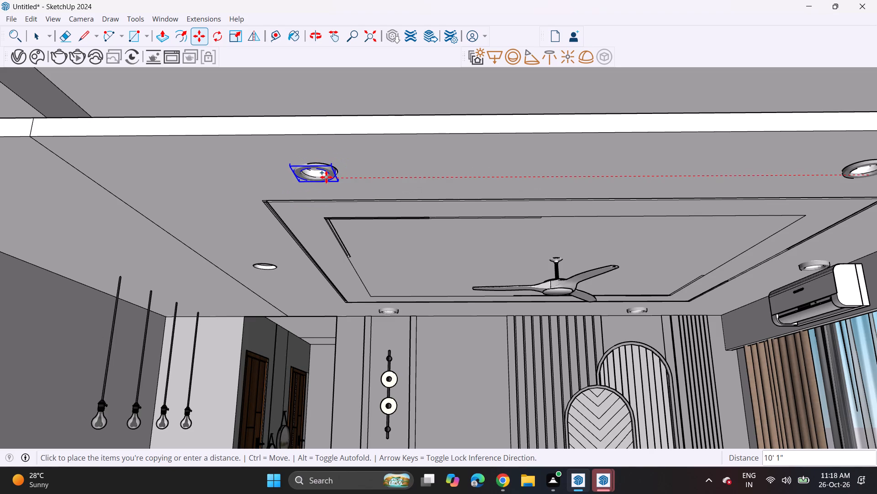
left_click(329, 175)
Copy that downlight about 7' 6 9/16" into the remaining empty recess on the dining side of the ceiling.
left_click(329, 180, "ctrl")
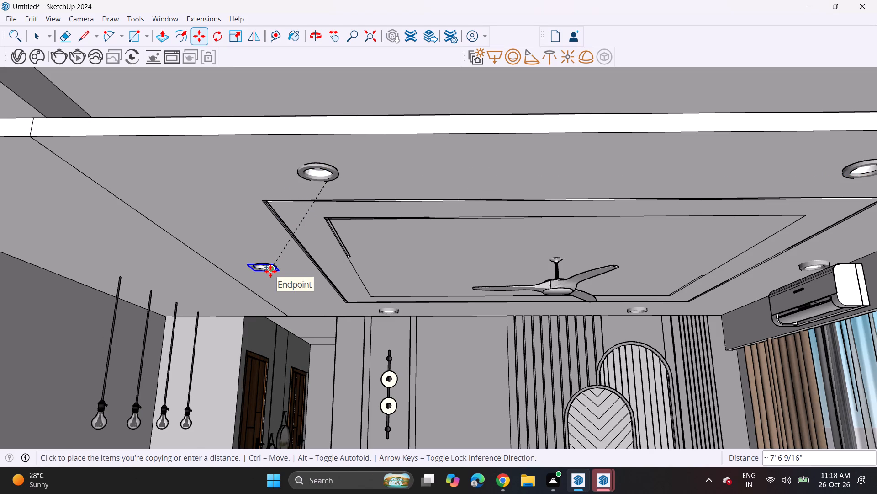
left_click(270, 271)
key("space")
left_click(300, 290)
Shift the dining-side downlight about 3/8" sideways to centre it under its recess.
scroll(260, 257, "up", 8)
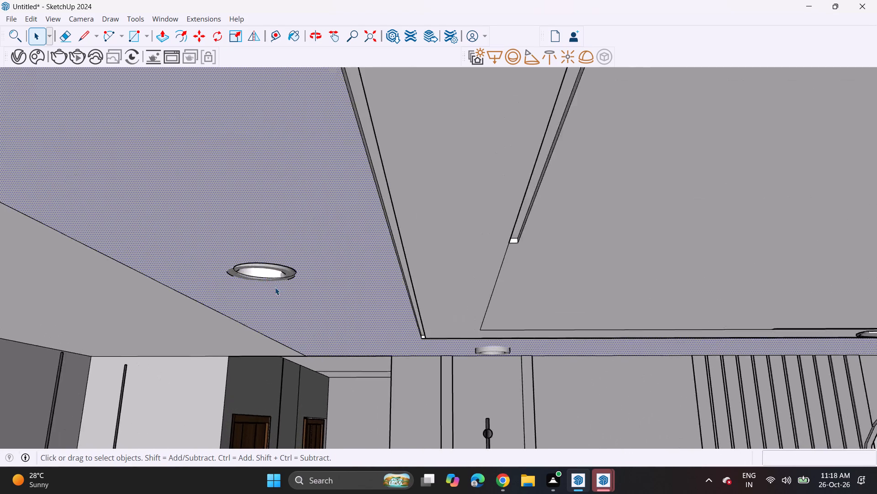
scroll(275, 287, "up", 3)
middle_click_drag(273, 287, 279, 228)
scroll(291, 150, "up", 4)
left_click(291, 143)
left_click(277, 130)
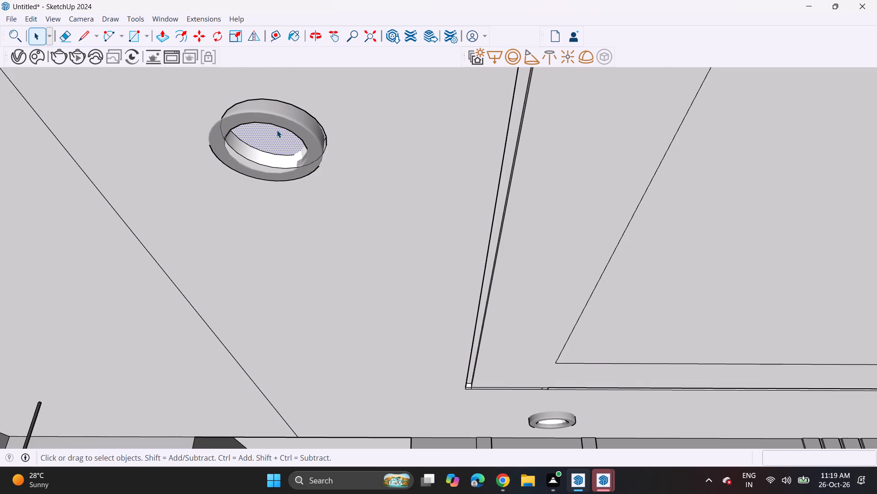
left_click(279, 123)
left_click(203, 40)
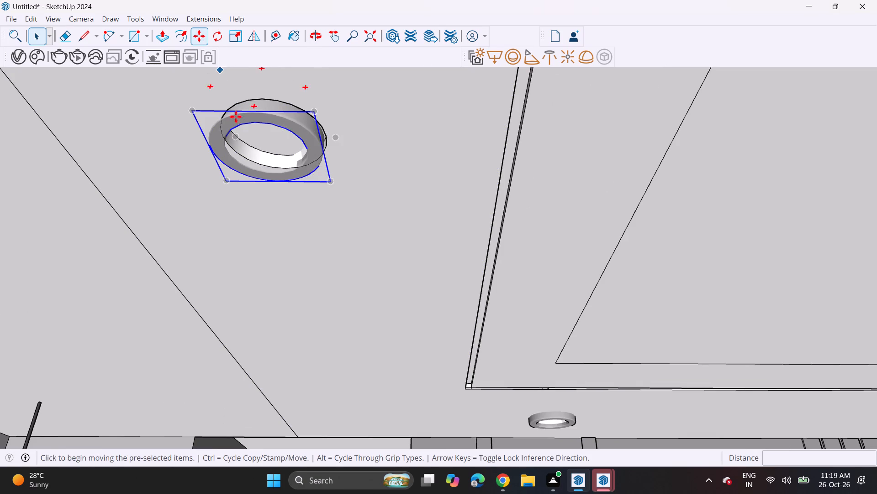
left_click(248, 156)
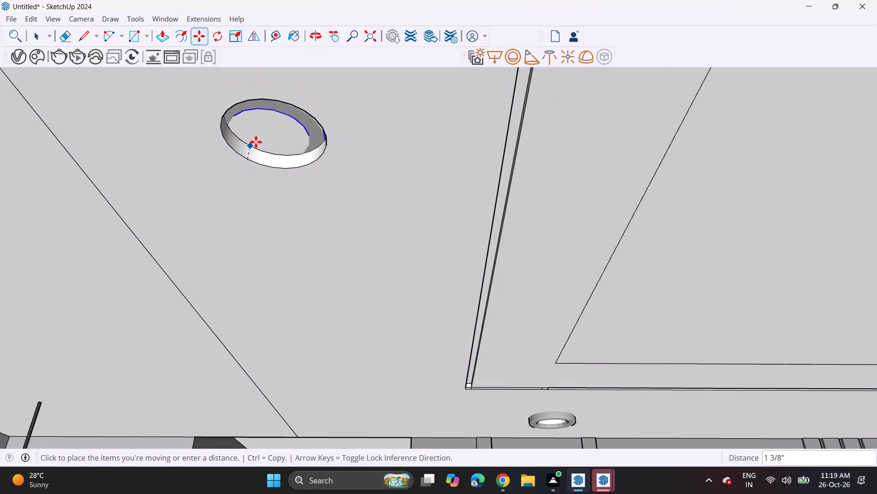
key("Escape")
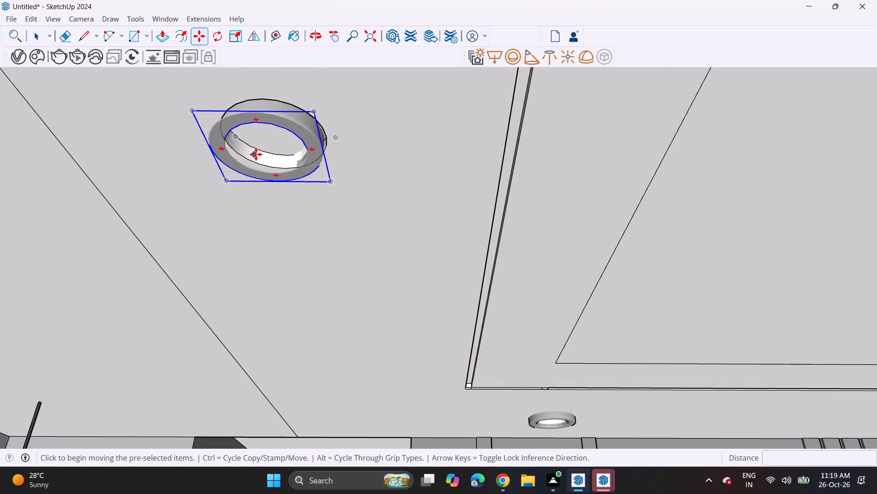
left_click(244, 179)
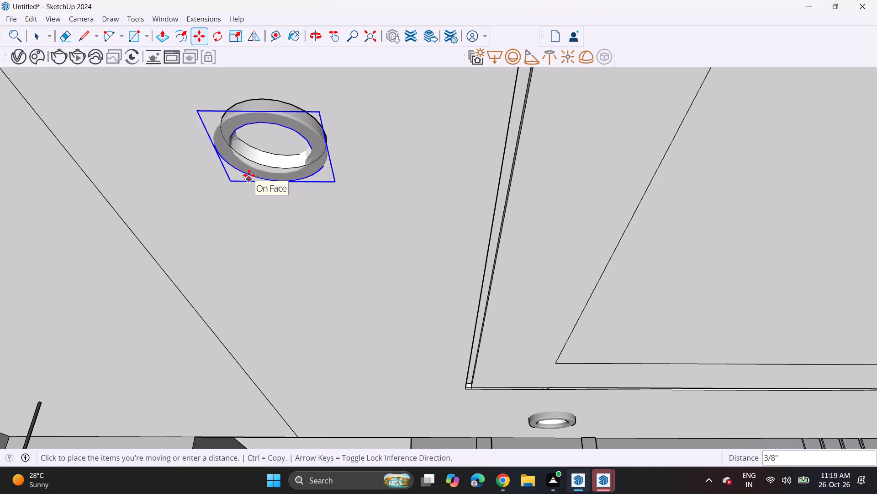
left_click(249, 175)
Raise the dining-side downlight about 1 1/4" along the blue axis into its ceiling recess.
left_click(228, 189)
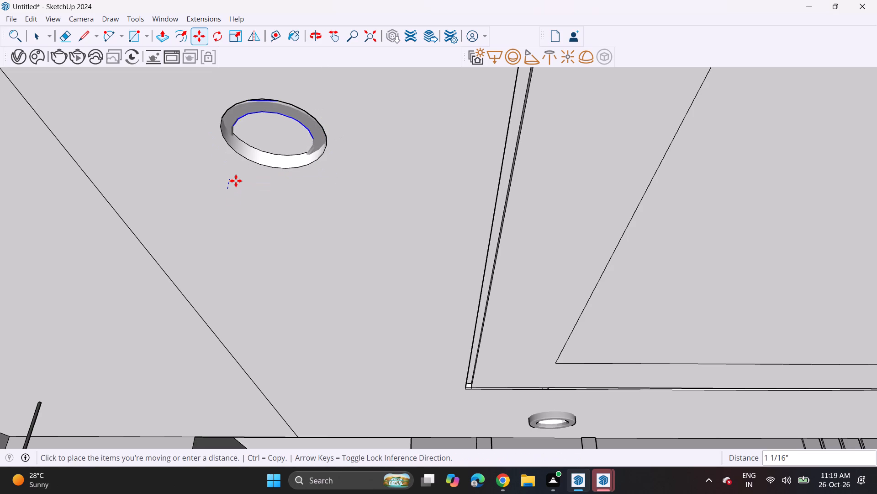
left_click(232, 185)
left_click(317, 111)
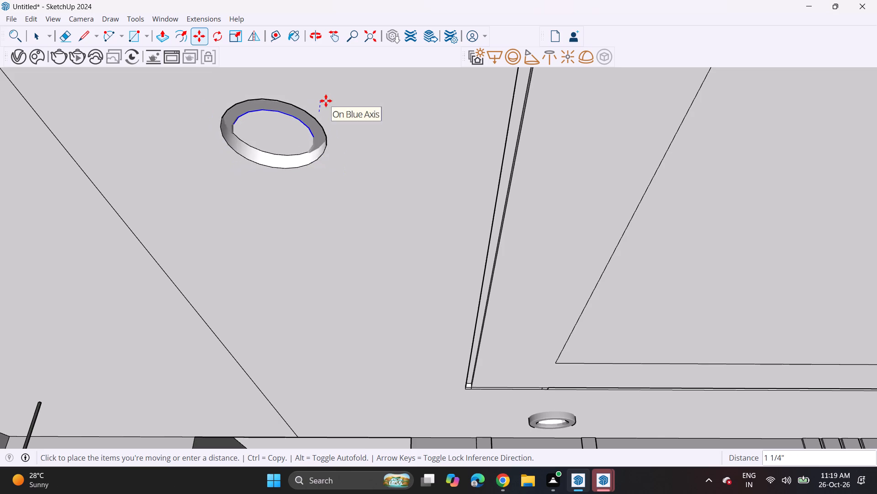
left_click(328, 101)
key("space")
left_click(371, 150)
Examine the ceiling downlights and the whole furnished room from outside and inside.
scroll(353, 150, "down", 2)
scroll(353, 150, "up", 1)
scroll(352, 151, "down", 4)
scroll(346, 173, "up", 1)
middle_click_drag(346, 173, 332, 209)
scroll(315, 202, "down", 20)
scroll(315, 202, "down", 7)
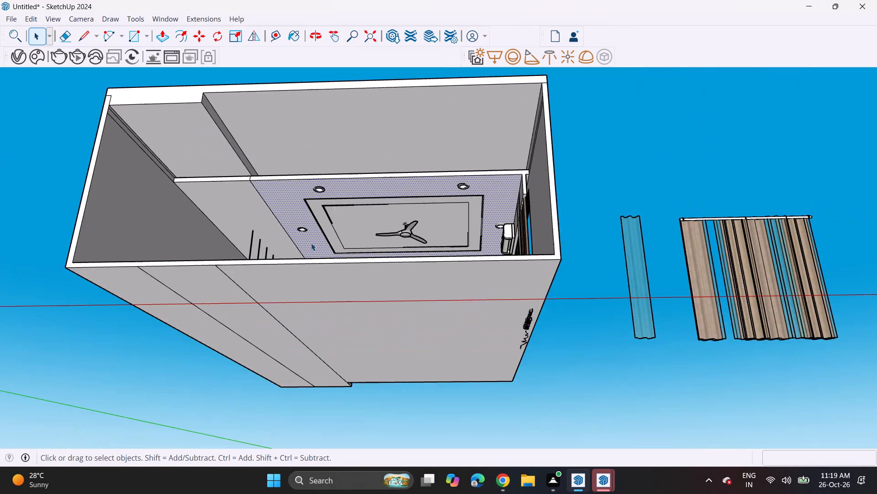
middle_click_drag(322, 241, 350, 262)
type("B")
key("space")
left_click(592, 189)
key("space")
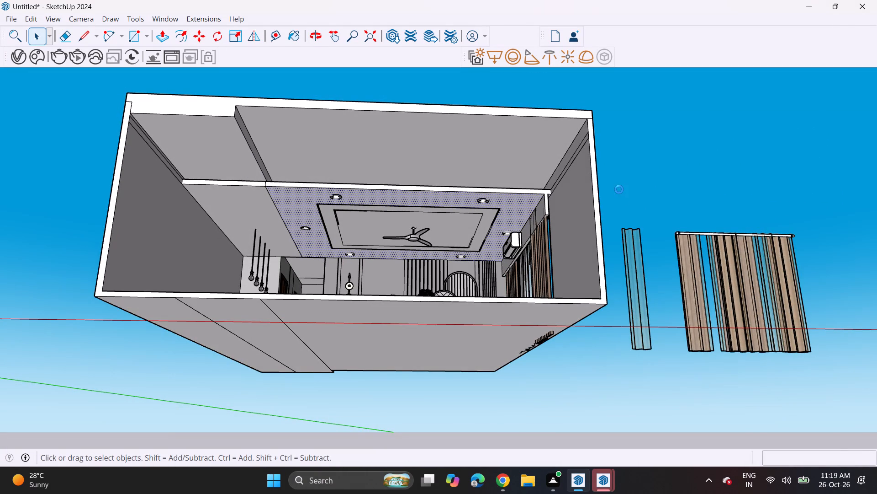
left_click(619, 189)
middle_click_drag(536, 221, 523, 242)
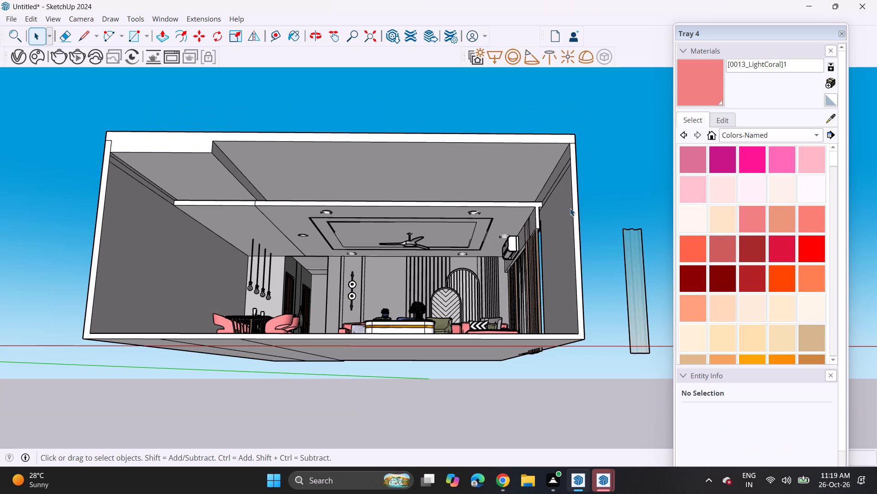
scroll(428, 263, "up", 4)
middle_click_drag(424, 252, 426, 273)
middle_click_drag(422, 262, 416, 222, "shift")
scroll(416, 222, "up", 3)
middle_click_drag(417, 231, 427, 234)
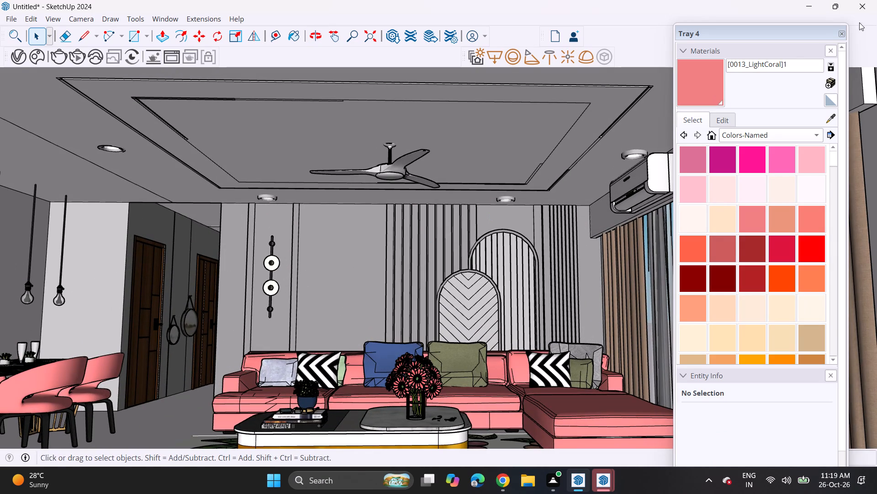
left_click(840, 30)
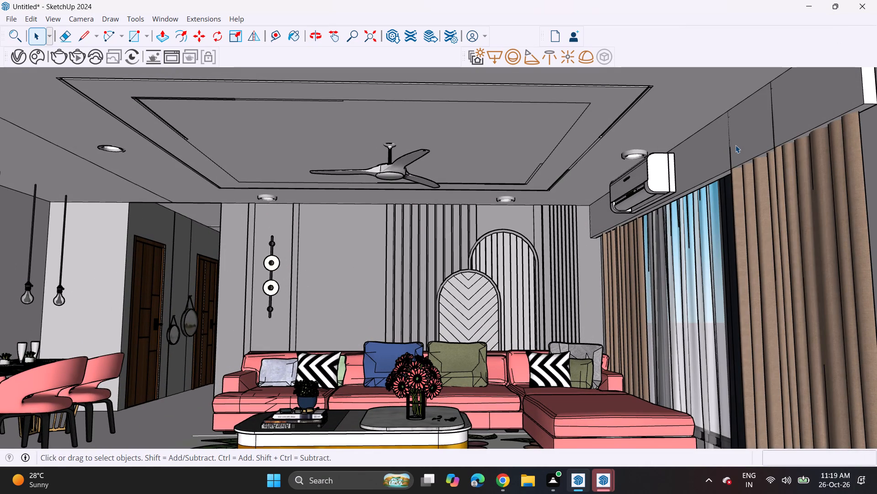
Move the curtain panel that pokes through the pelmet about 5/8" so its top sits behind the pelmet.
left_click(734, 161)
left_click(731, 157)
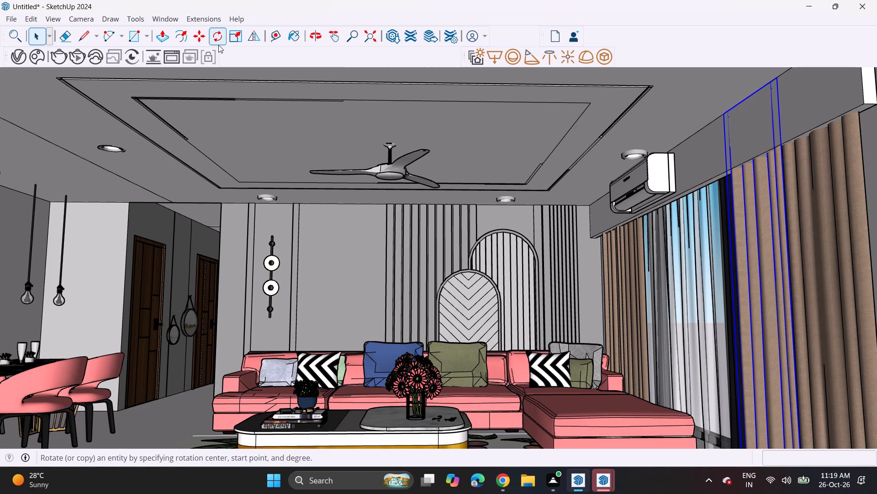
left_click(201, 38)
left_click(746, 356)
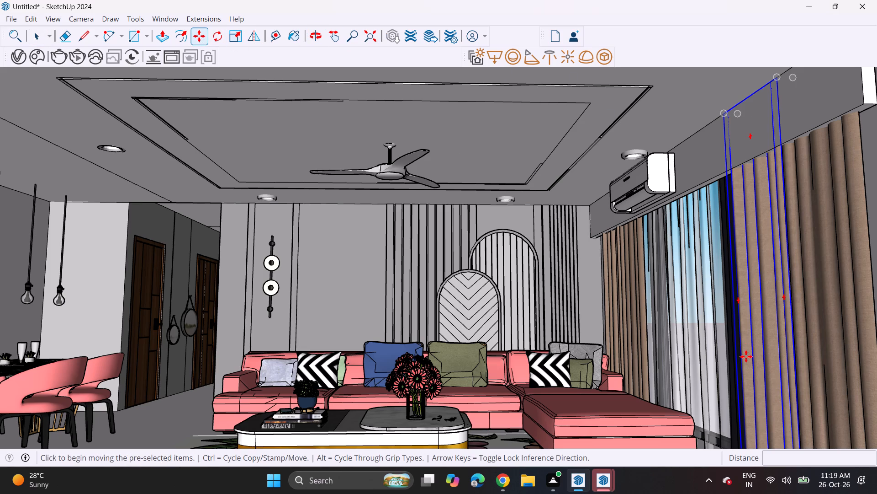
left_click(749, 354)
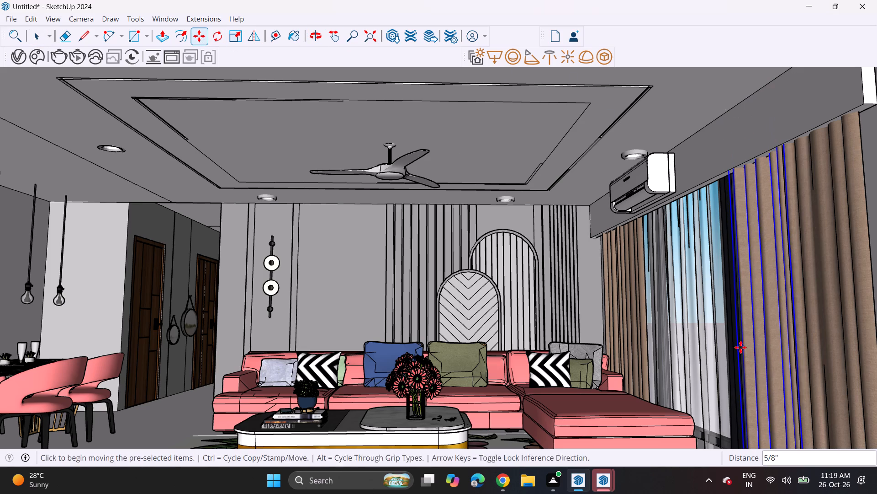
key("space")
left_click(708, 331)
Frame a frontal interior view with the ceiling fan, sofa, coffee table, dining chairs and curtains for the image export.
scroll(574, 351, "up", 1)
middle_click_drag(567, 346, 618, 307, "shift")
scroll(616, 306, "down", 2)
middle_click_drag(609, 310, 602, 327)
scroll(602, 327, "up", 1)
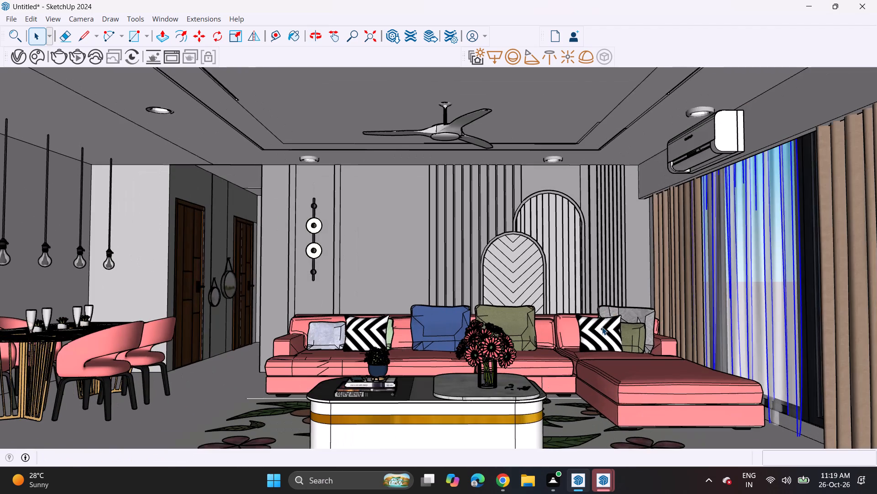
middle_click_drag(597, 316, 596, 300, "shift")
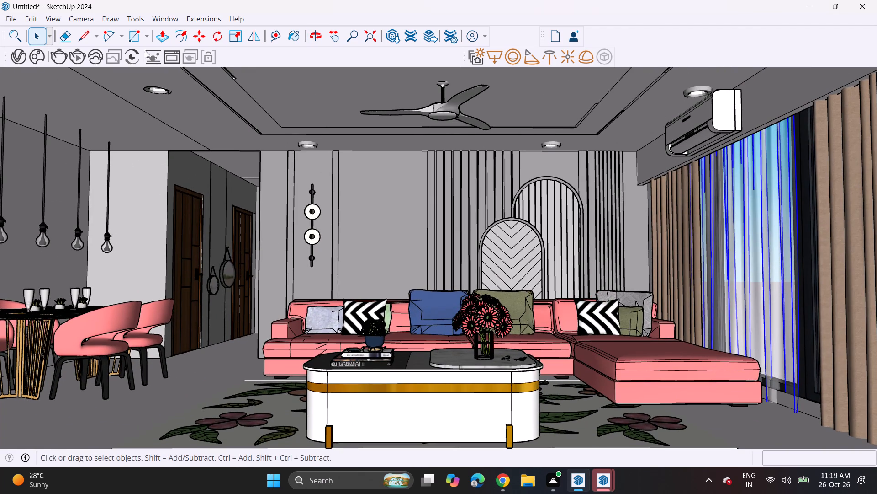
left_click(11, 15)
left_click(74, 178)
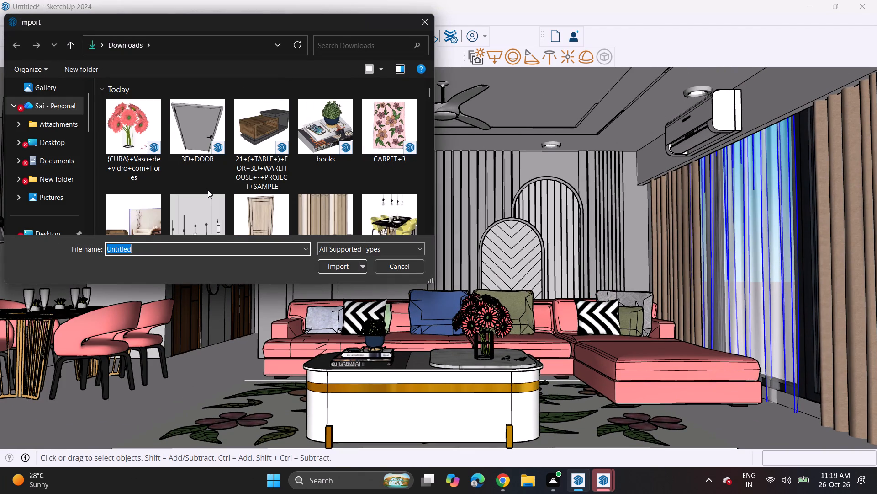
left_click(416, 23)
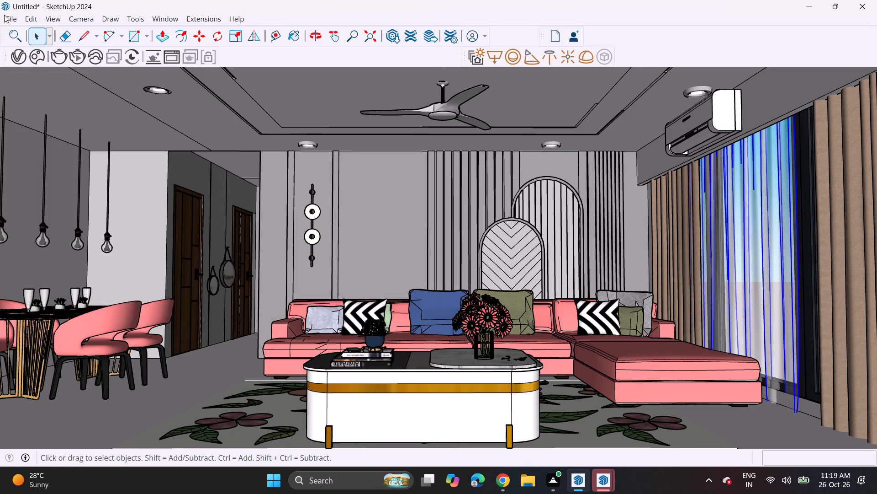
Export the current view as a PNG 2D graphic named HALL DESIGN into the C:\VAMSHI INTERIOR folder.
left_click(17, 18)
left_click(40, 189)
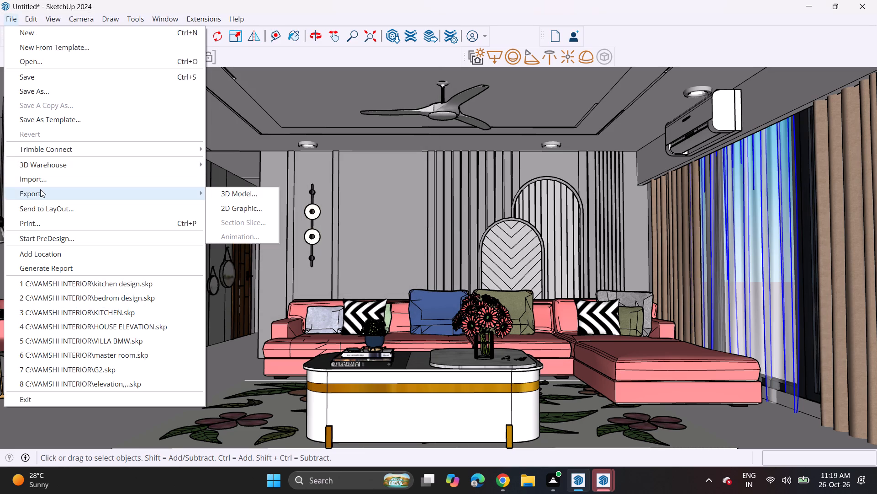
left_click(218, 212)
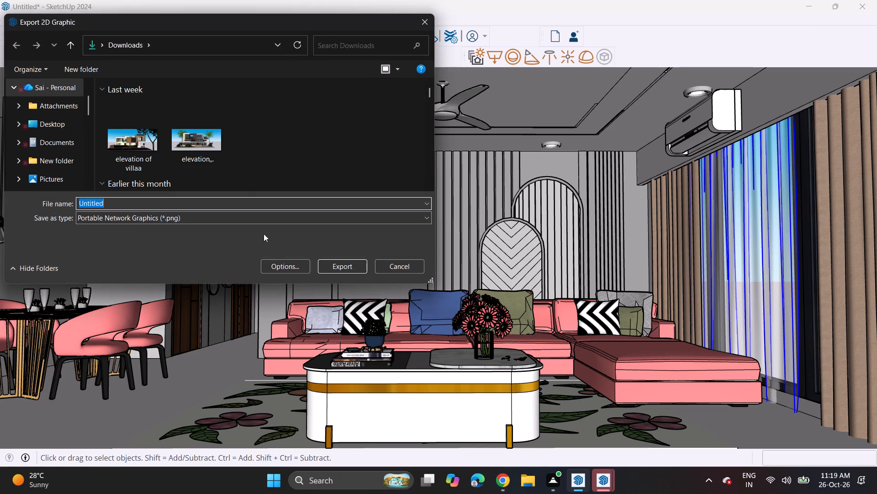
key("BackSpace")
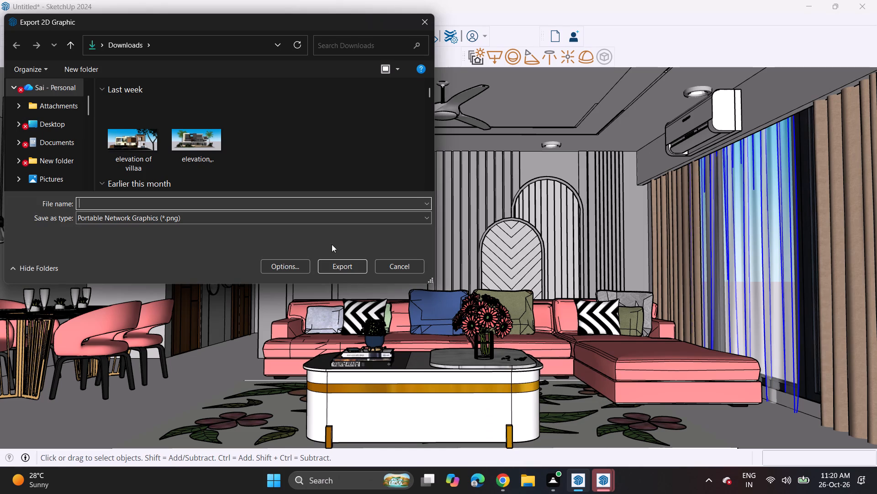
type("HALL DESIGN")
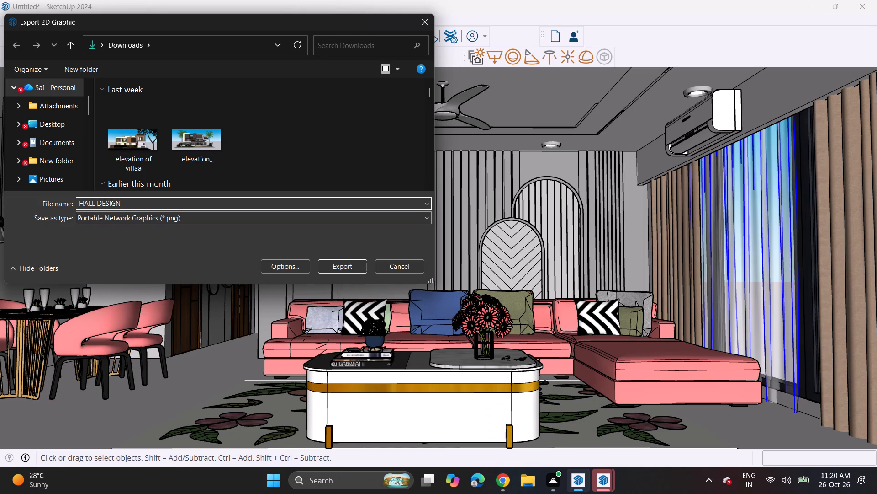
left_click(276, 54)
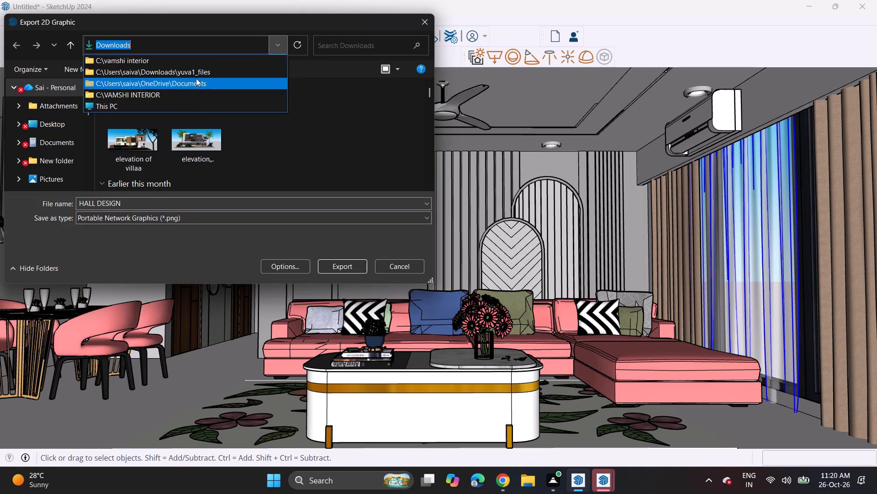
left_click(193, 91)
left_click(354, 266)
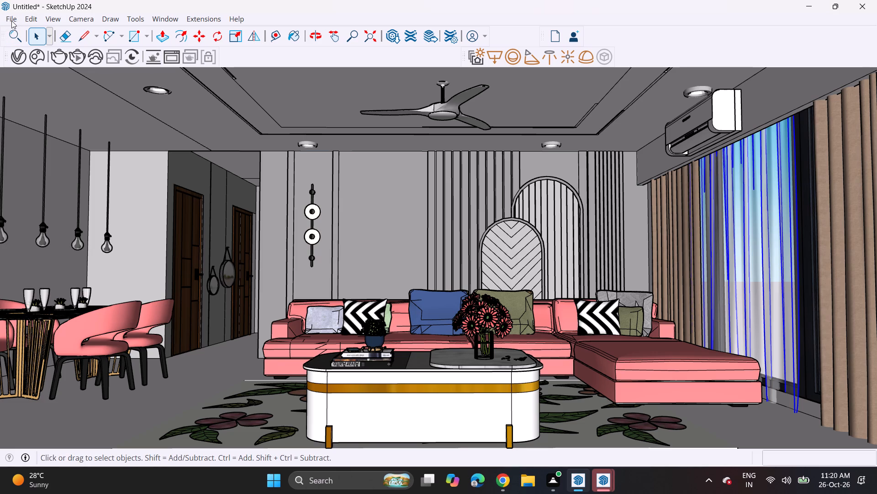
Save the model as a SketchUp file named HALL DESIGN in the C:\VAMSHI INTERIOR folder.
left_click(10, 21)
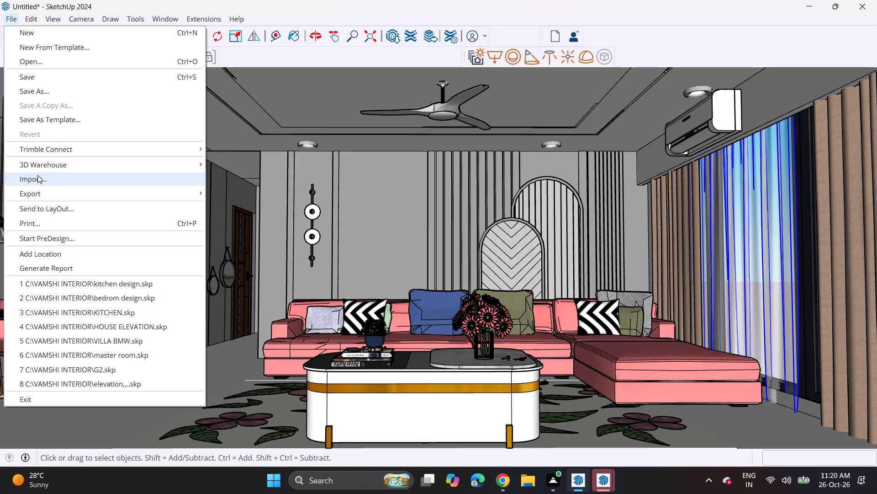
left_click(62, 97)
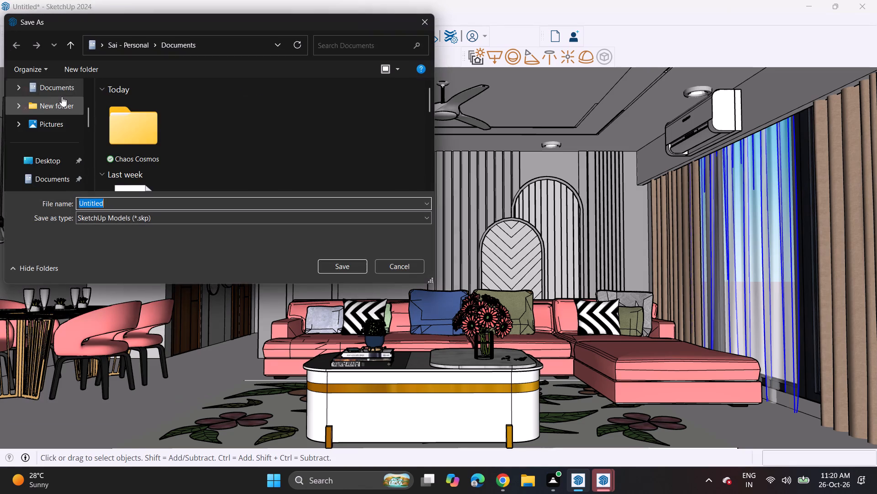
left_click(276, 50)
left_click(210, 94)
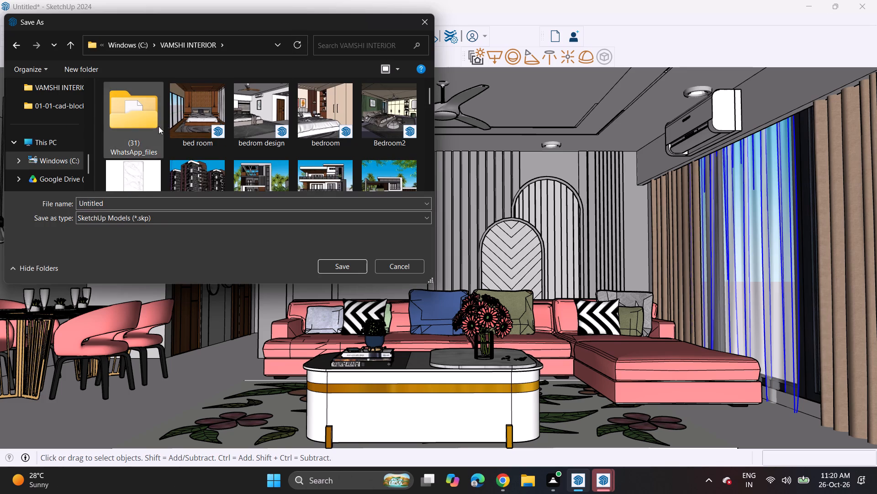
left_click(64, 86)
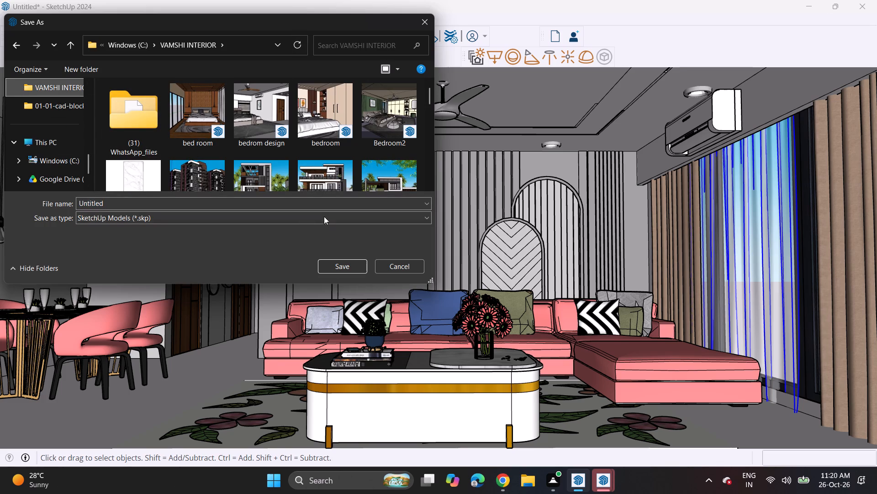
left_click(163, 202)
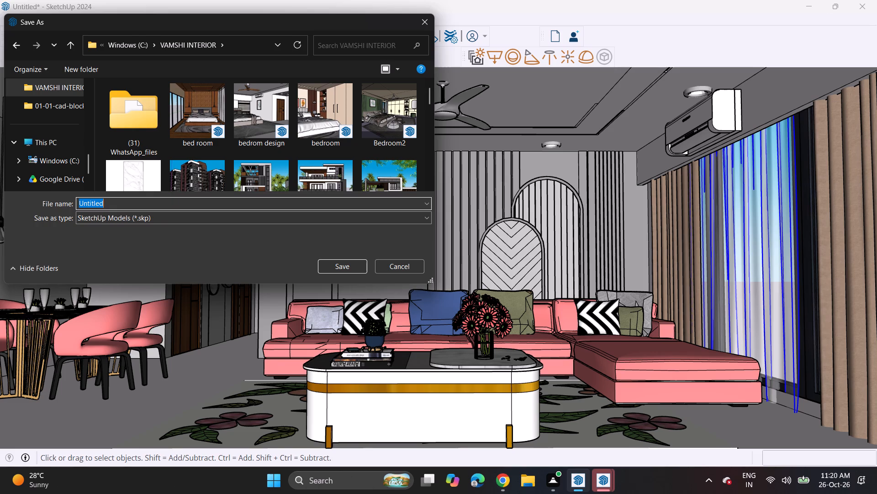
key("BackSpace")
key("BackSpace")
key("BackSpace")
key("BackSpace")
key("BackSpace")
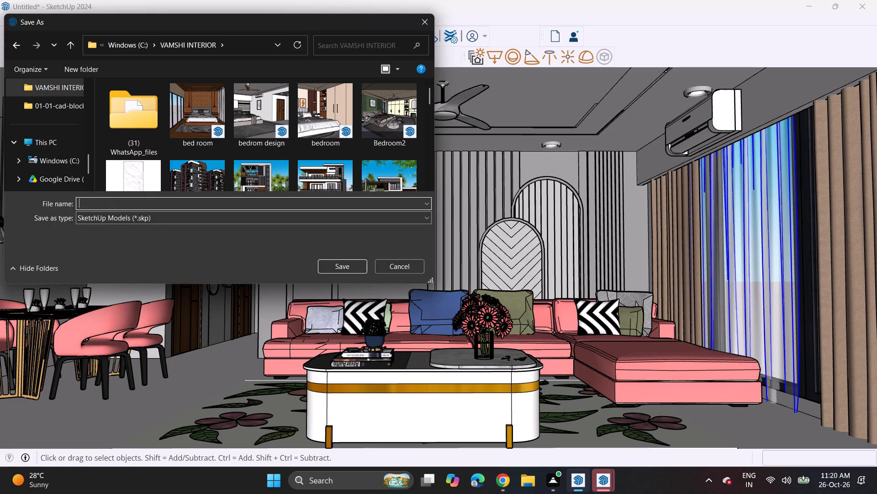
type("HALL DESIG")
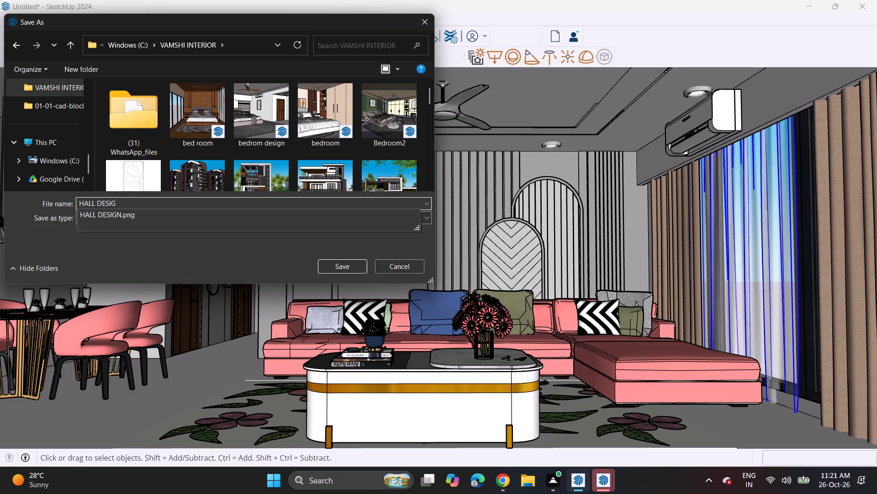
key("n")
left_click(356, 265)
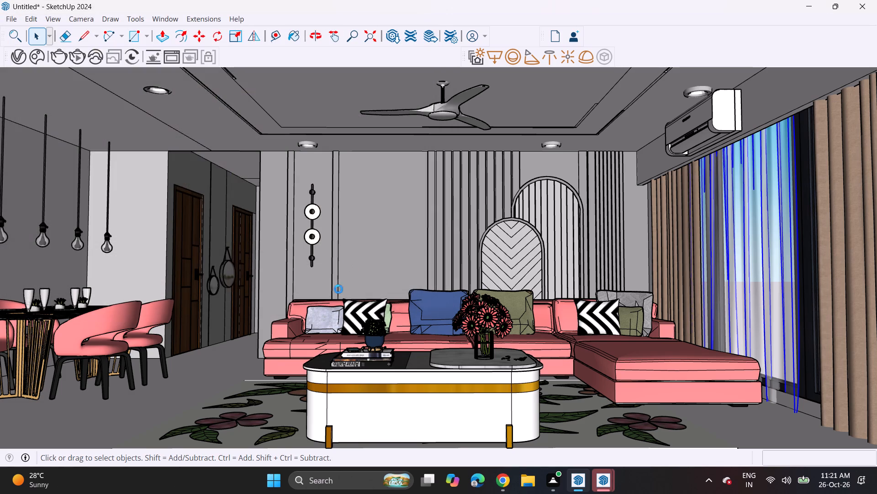
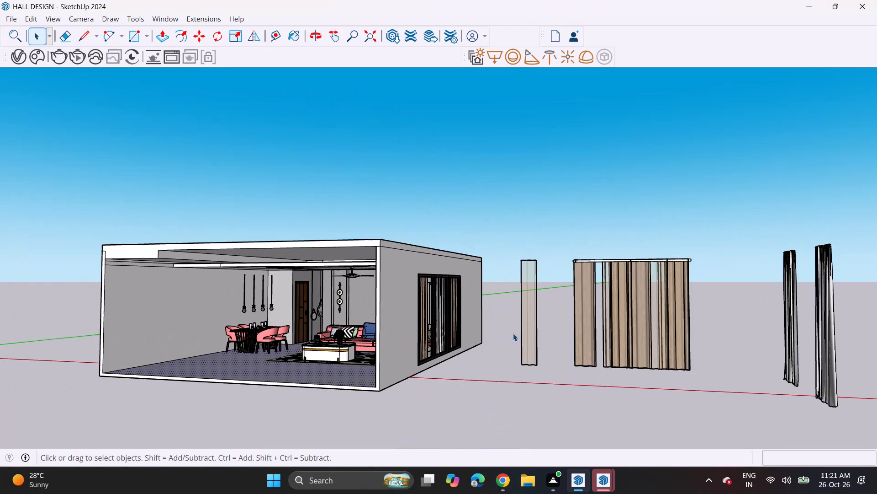
Delete the loose sheer curtain panel and the panels covering the half of the spare curtain set nearest the room.
left_click(535, 333)
key("Delete")
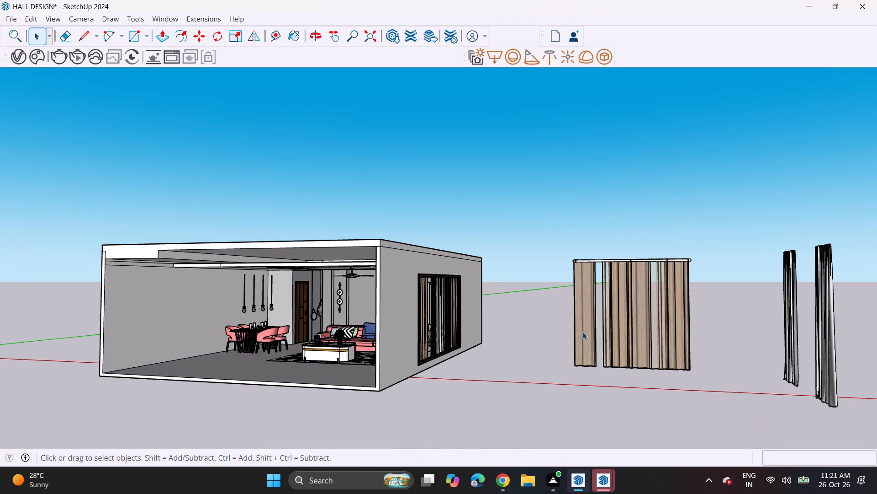
left_click(582, 332)
key("Delete")
left_click(607, 327)
key("Delete")
left_click(590, 328)
key("Delete")
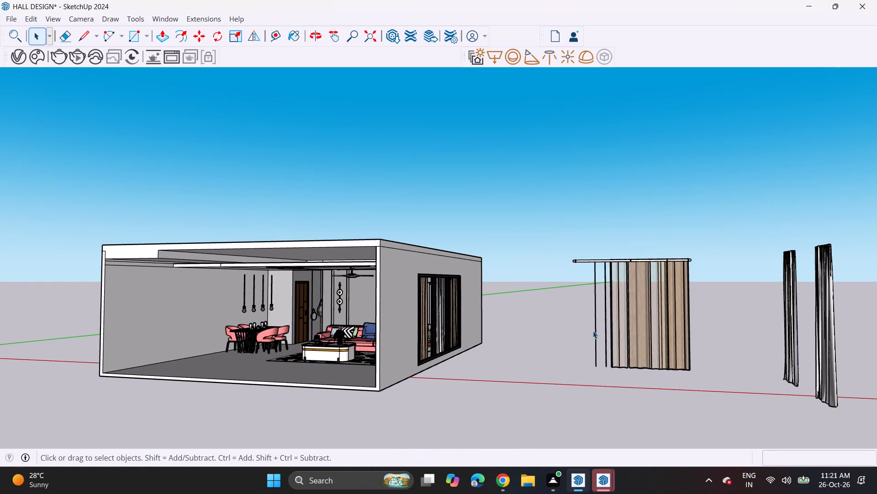
left_click(603, 332)
key("Delete")
left_click(615, 339)
key("Delete")
left_click(603, 339)
key("Delete")
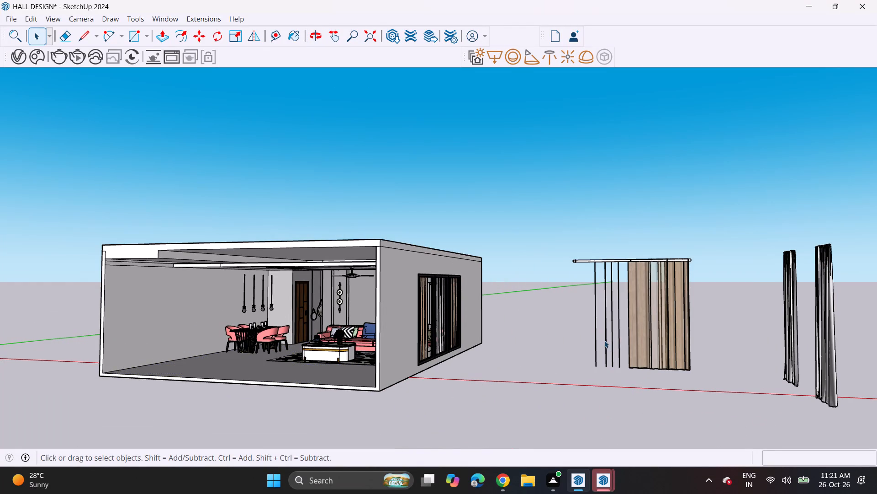
left_click_drag(552, 321, 648, 341)
key("Delete")
left_click(622, 324)
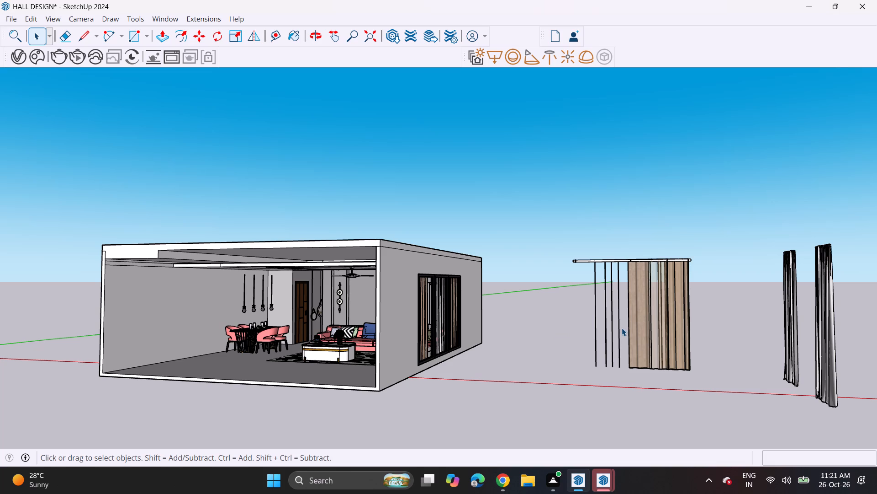
left_click(622, 328)
Delete the remaining fabric panels of the spare curtain set outside the room.
left_click(679, 315)
key("Delete")
left_click(668, 318)
key("Delete")
left_click(673, 326)
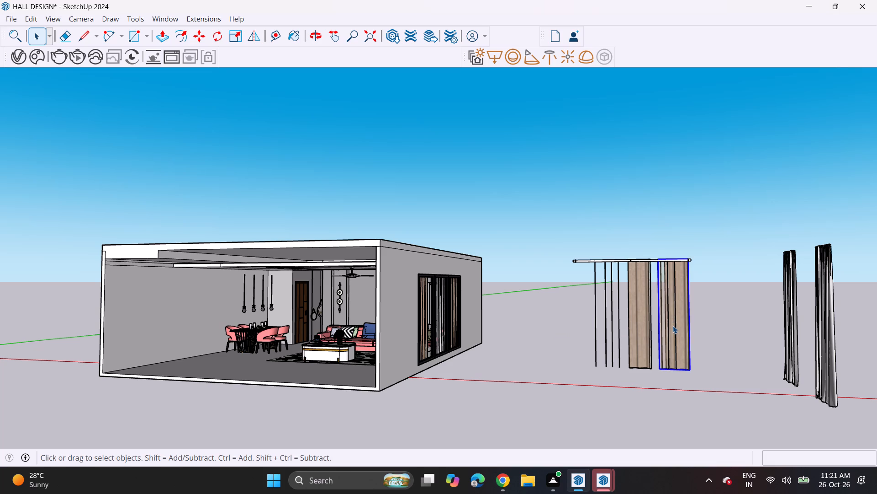
key("Delete")
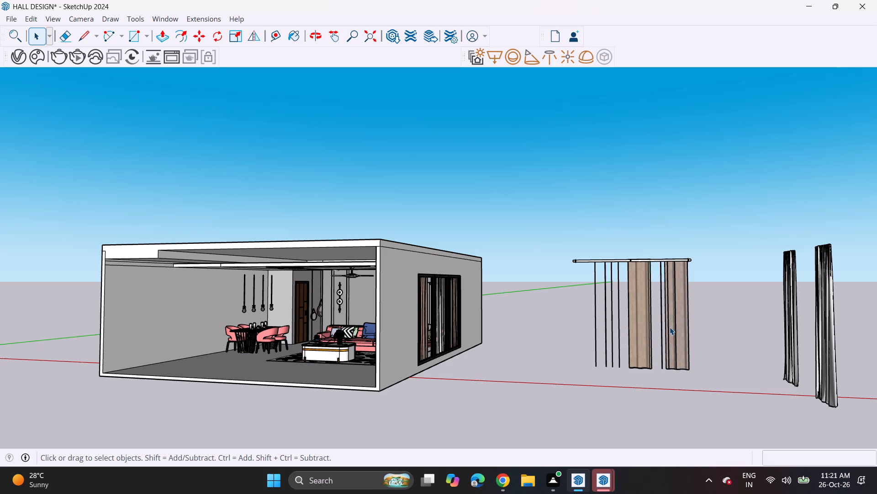
left_click(659, 322)
left_click(668, 332)
key("Delete")
left_click(679, 335)
key("Delete")
left_click(643, 337)
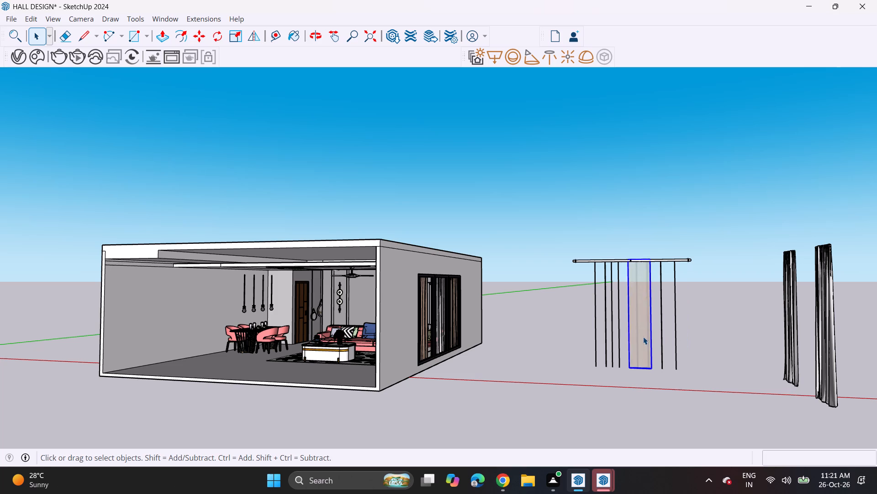
key("Delete")
Delete the horizontal curtain rod of the spare curtain set.
left_click_drag(558, 332, 662, 349)
left_click_drag(547, 225, 554, 240)
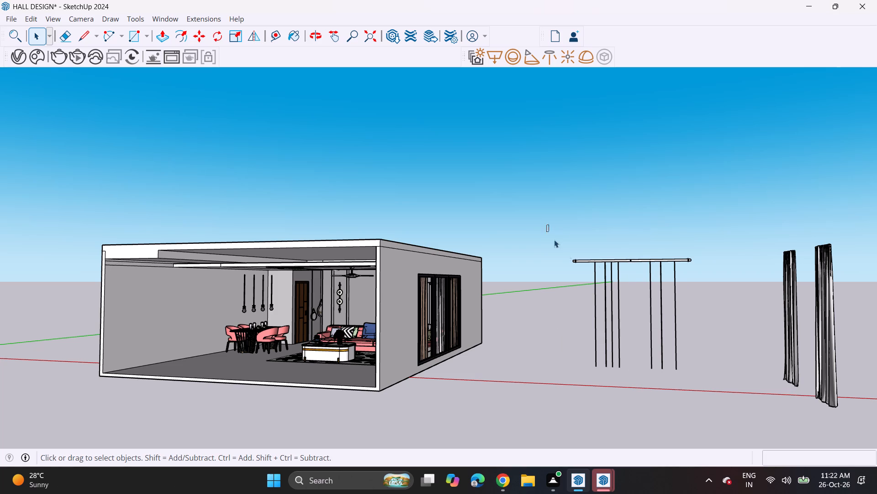
left_click_drag(554, 240, 710, 272)
key("Delete")
Delete the group of four thin vertical strips left from the spare curtain, closest to the room.
left_click_drag(589, 232, 602, 370)
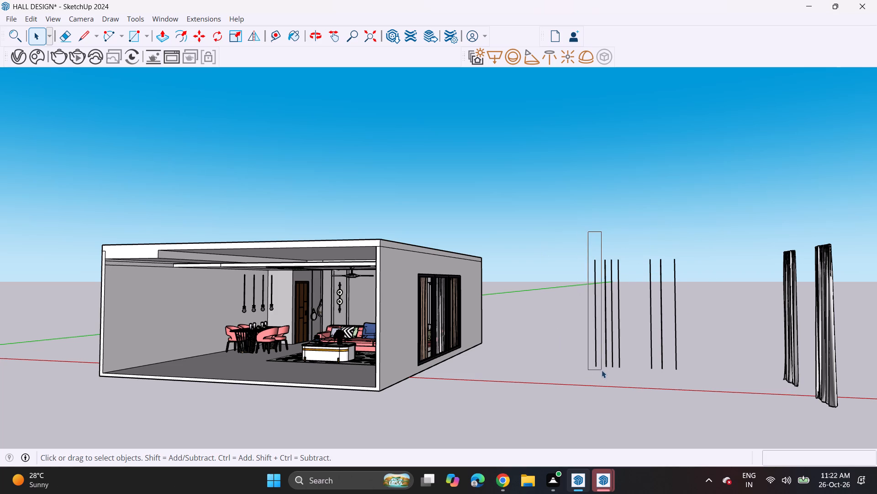
left_click_drag(602, 370, 603, 374)
key("Delete")
left_click_drag(593, 226, 607, 359)
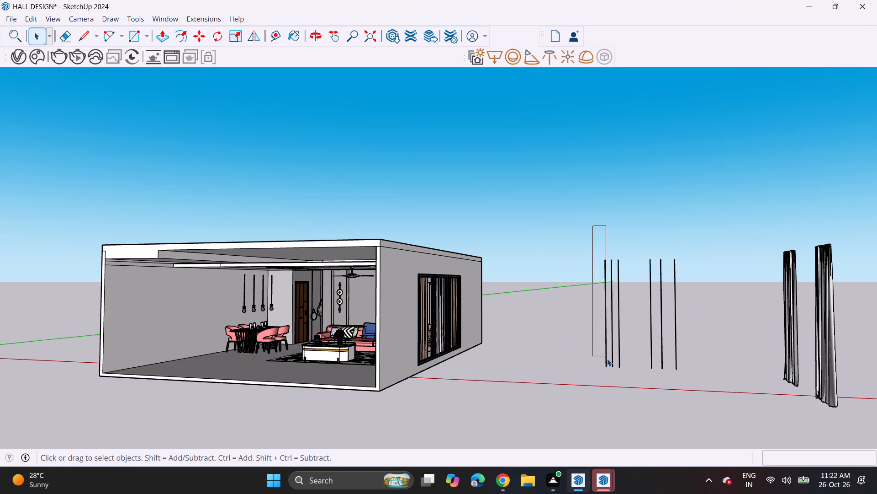
left_click_drag(607, 359, 610, 371)
key("Delete")
left_click_drag(602, 229, 610, 340)
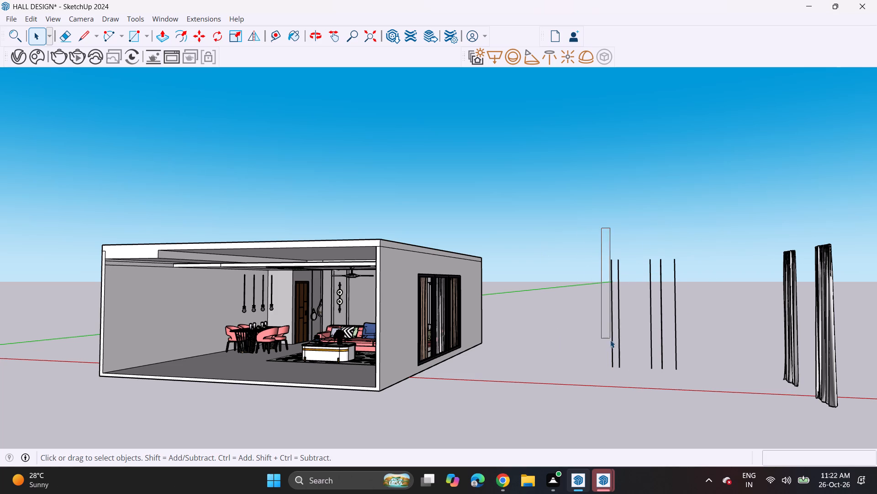
left_click_drag(610, 340, 618, 380)
key("Delete")
left_click_drag(617, 232, 621, 389)
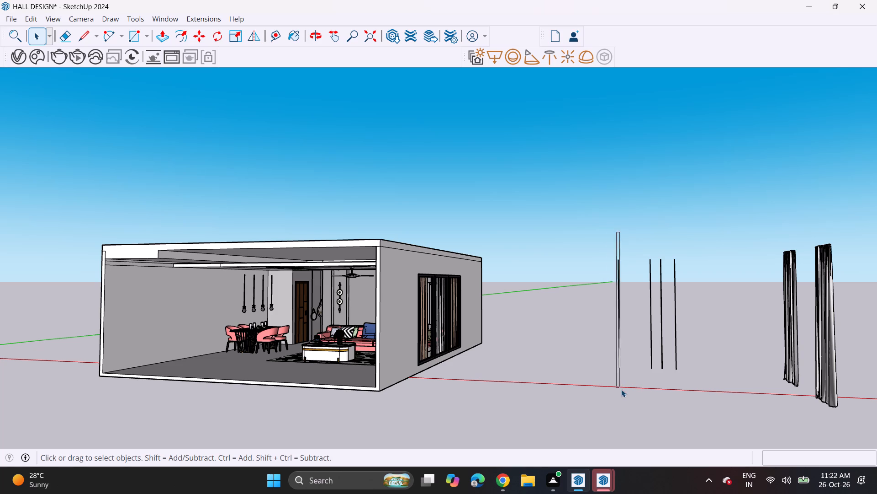
left_click_drag(621, 389, 622, 391)
key("Delete")
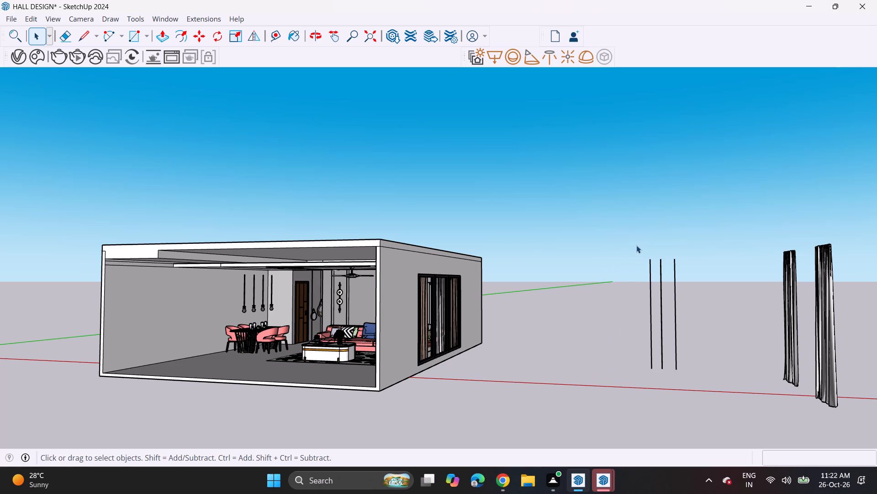
Delete the other three thin vertical strips left from the spare curtain.
left_click_drag(636, 242, 656, 381)
key("Delete")
left_click_drag(654, 240, 670, 381)
key("Delete")
left_click_drag(668, 242, 668, 251)
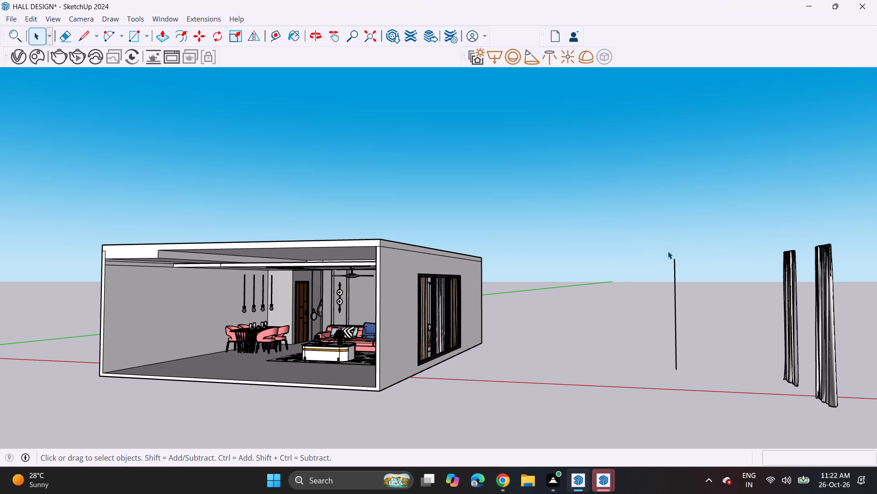
left_click_drag(668, 251, 689, 385)
key("Delete")
Delete the two loose dark curtains standing farthest from the room.
left_click_drag(768, 226, 792, 404)
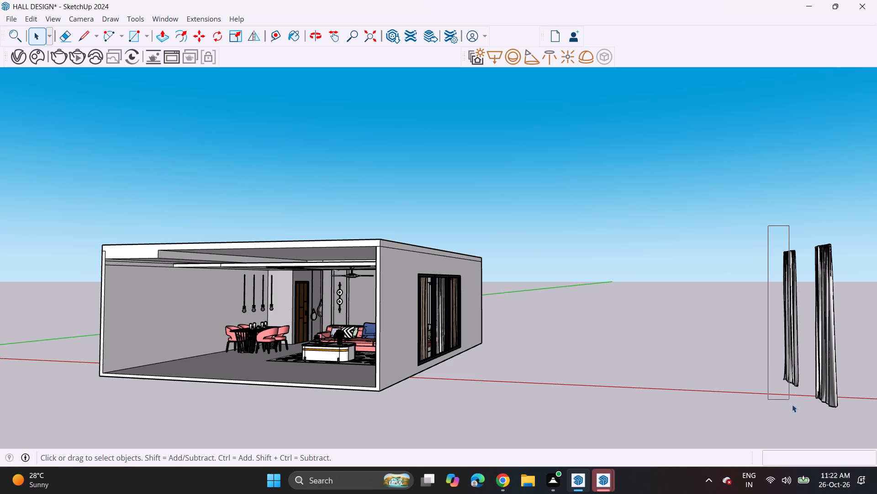
left_click_drag(792, 404, 798, 413)
key("Delete")
left_click(782, 324)
left_click(790, 338)
key("Delete")
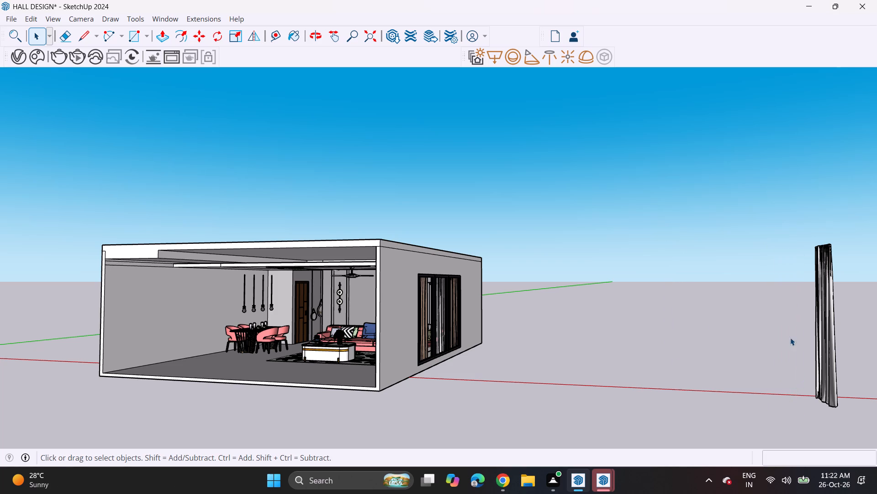
left_click(818, 353)
key("Delete")
Push/Pull the recessed end wall outward 2' 5 11/16" and extend the roof slab edge by the same distance.
scroll(673, 369, "down", 3)
scroll(601, 375, "down", 1)
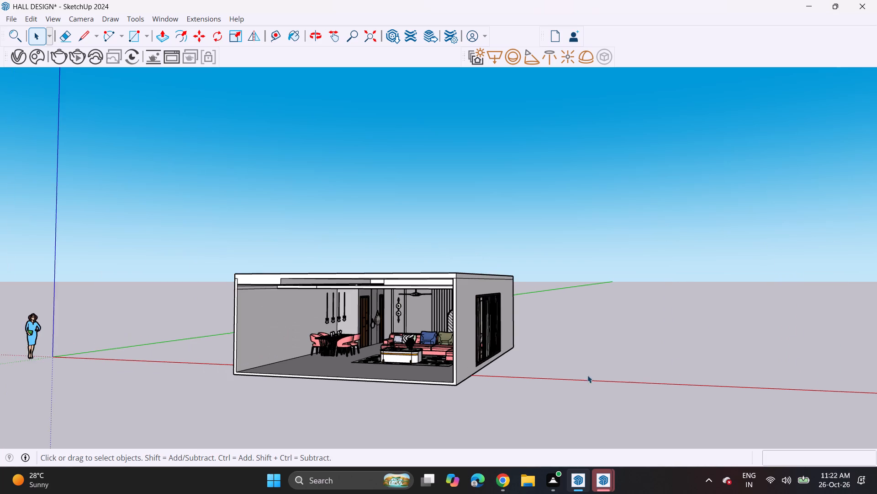
scroll(559, 360, "up", 2)
scroll(543, 345, "down", 1)
scroll(523, 308, "up", 1)
middle_click_drag(502, 302, 148, 317)
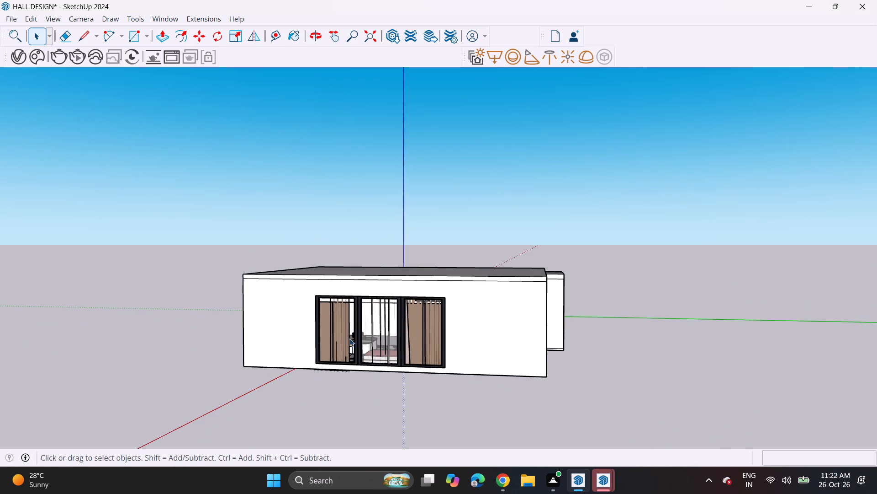
middle_click_drag(444, 338, 356, 425)
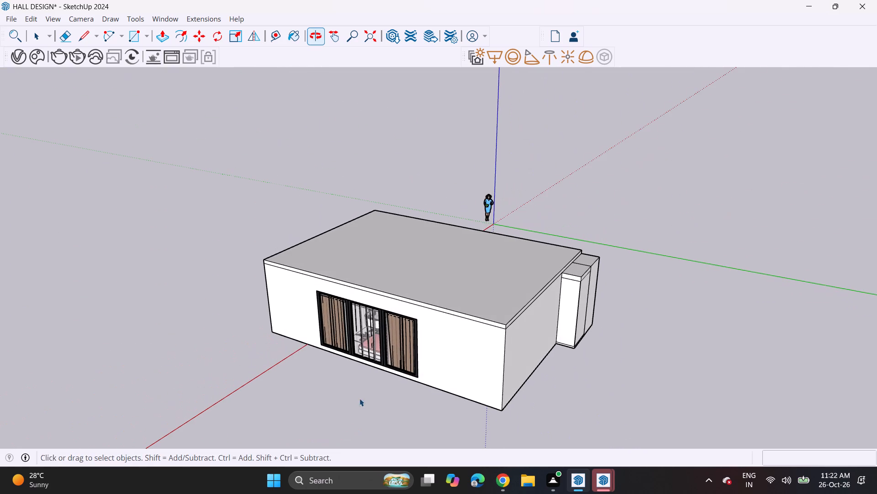
left_click(167, 35)
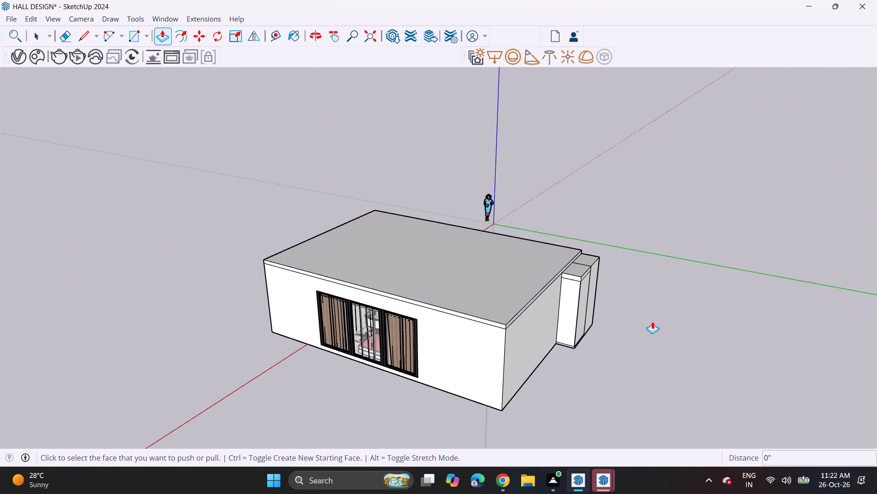
scroll(638, 325, "up", 3)
left_click(519, 336)
left_click(563, 327)
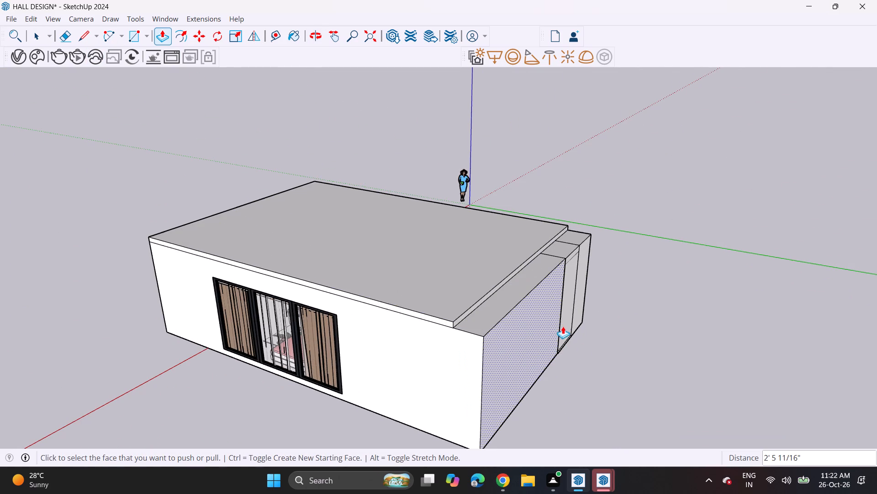
double_click(508, 279)
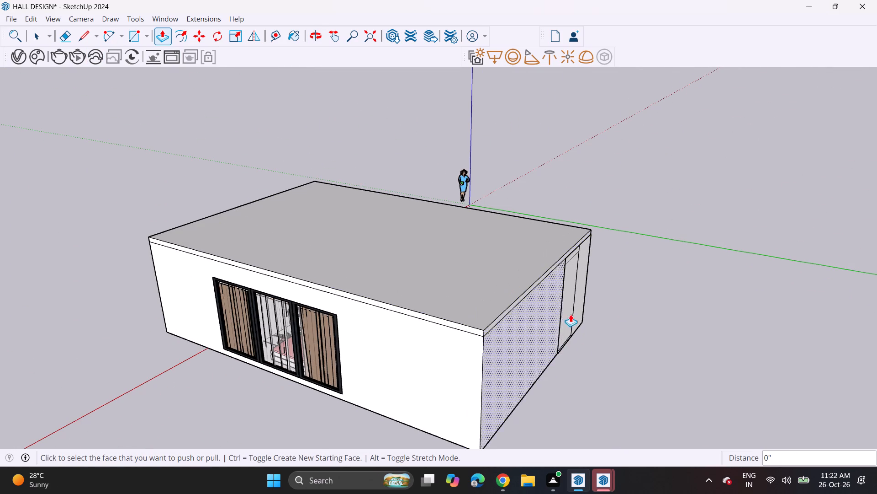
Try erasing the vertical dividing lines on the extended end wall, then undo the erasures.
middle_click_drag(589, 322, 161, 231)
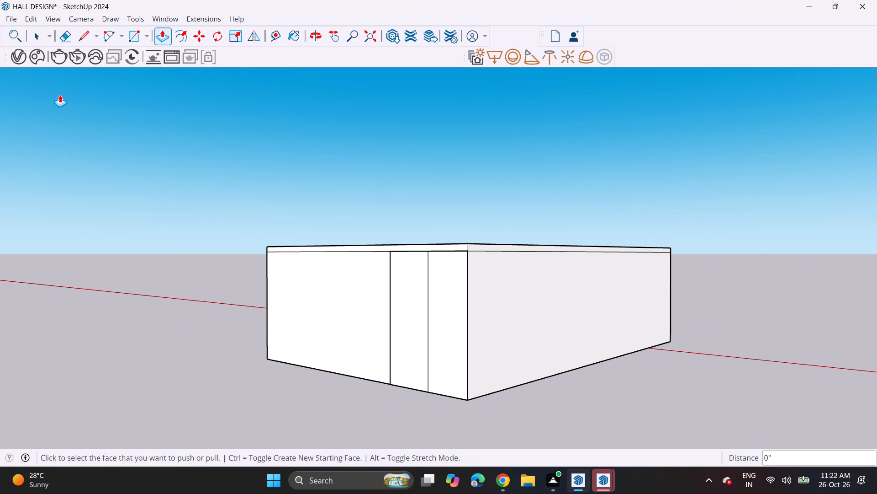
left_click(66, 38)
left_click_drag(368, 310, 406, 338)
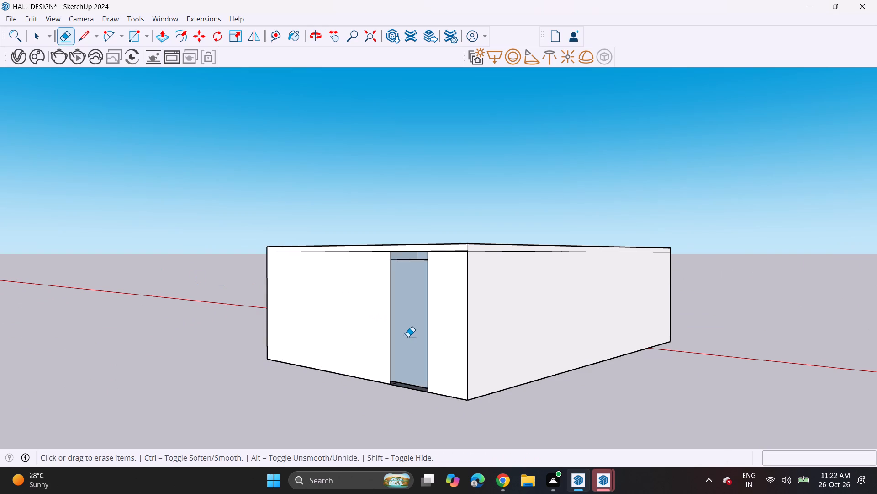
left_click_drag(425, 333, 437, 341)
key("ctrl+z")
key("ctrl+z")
Erase the two dividing lines across the underside of the floor slab.
middle_click_drag(423, 369, 645, 295)
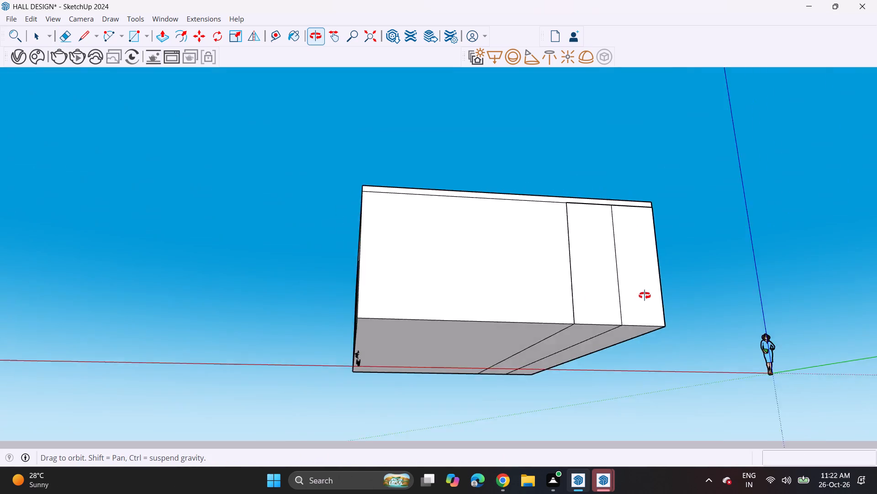
middle_click_drag(645, 295, 598, 267)
left_click_drag(533, 321, 543, 328)
left_click_drag(562, 337, 580, 340)
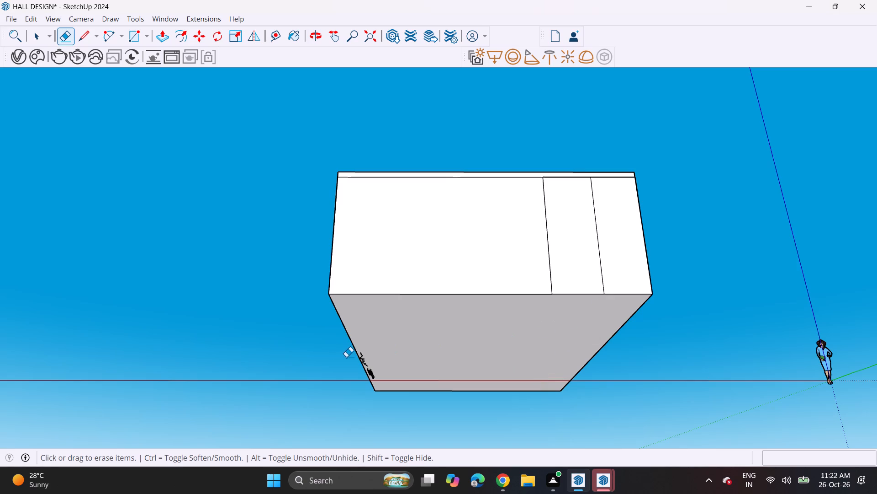
Examine the window wall and the hall interior through the room's open side.
middle_click_drag(377, 362, 555, 408)
middle_click_drag(273, 306, 609, 365)
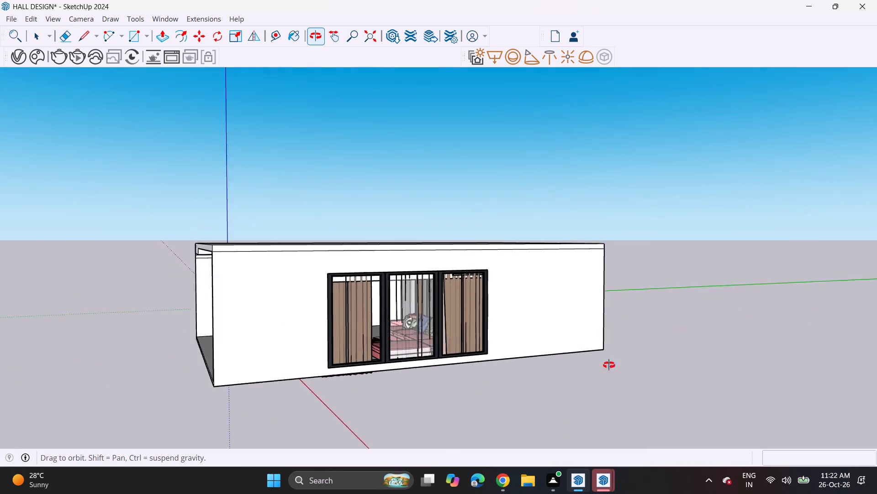
middle_click_drag(609, 365, 622, 365)
middle_click_drag(206, 320, 439, 312)
scroll(390, 315, "up", 3)
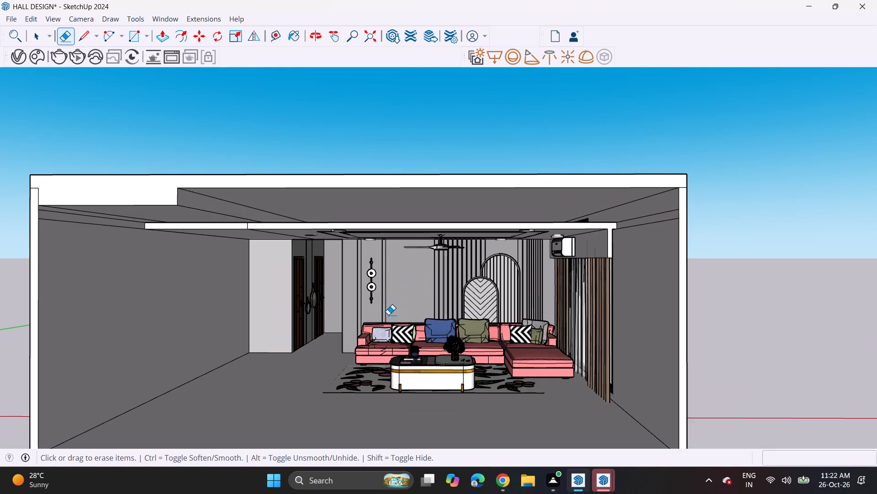
scroll(388, 315, "down", 5)
middle_click_drag(381, 314, 439, 310)
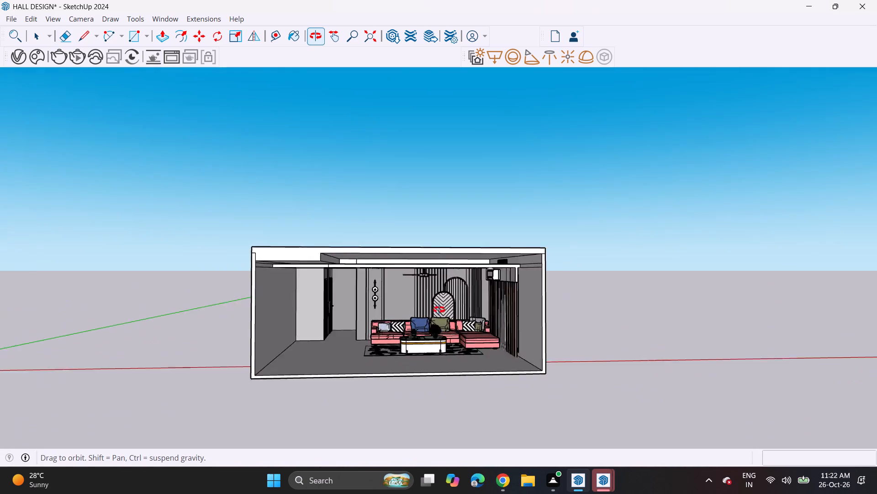
middle_click_drag(439, 310, 364, 337)
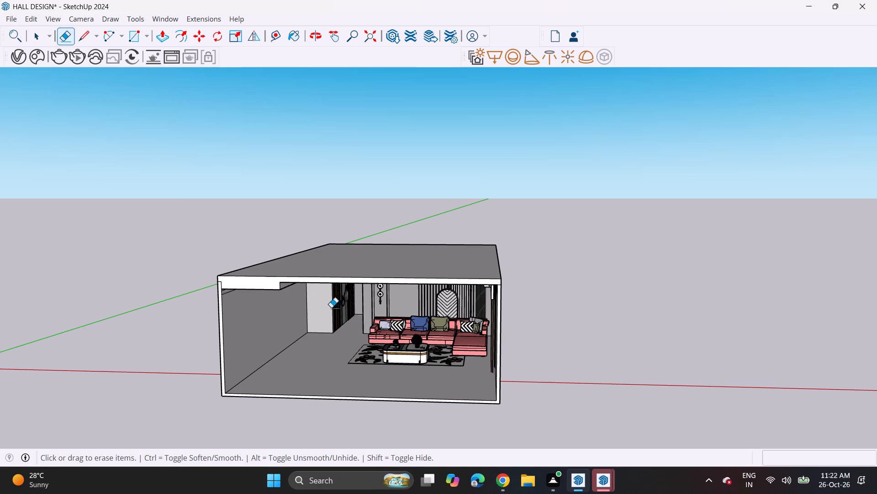
Import the Dining+table+4+seater model from the Downloads folder and place it at the hall's open front floor corner.
left_click(9, 22)
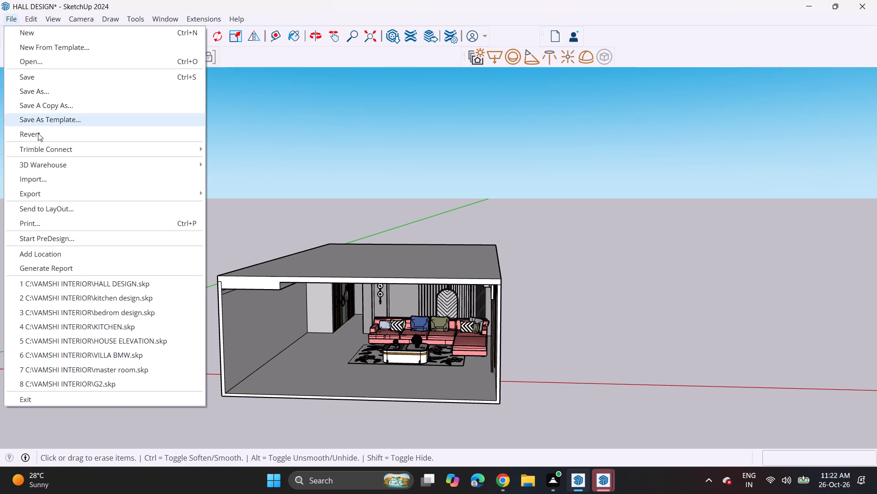
left_click(47, 177)
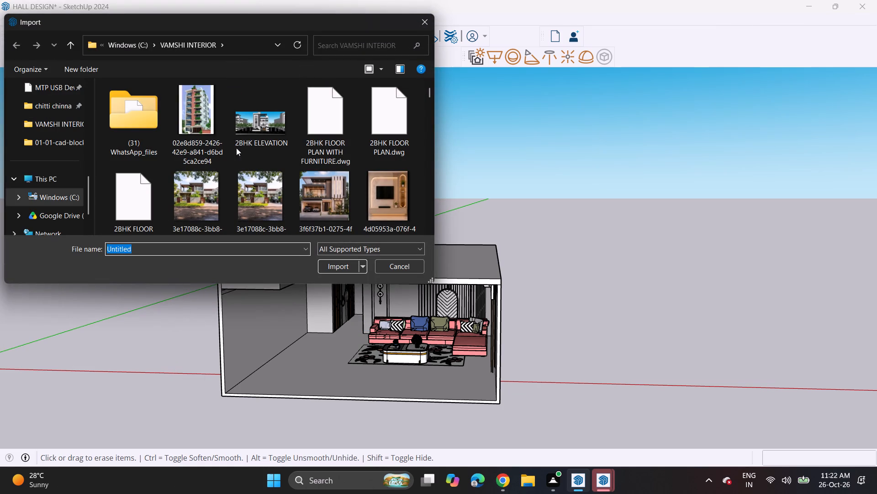
scroll(31, 127, "up", 3)
left_click(44, 159)
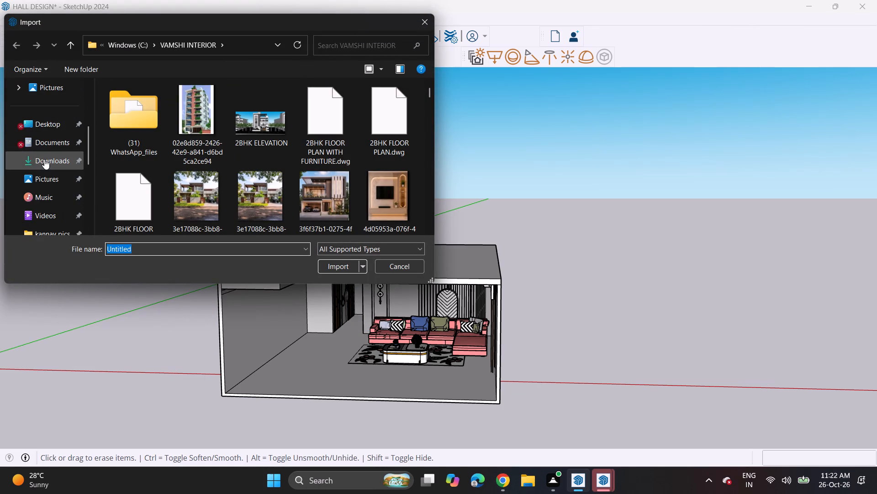
scroll(230, 166, "down", 1)
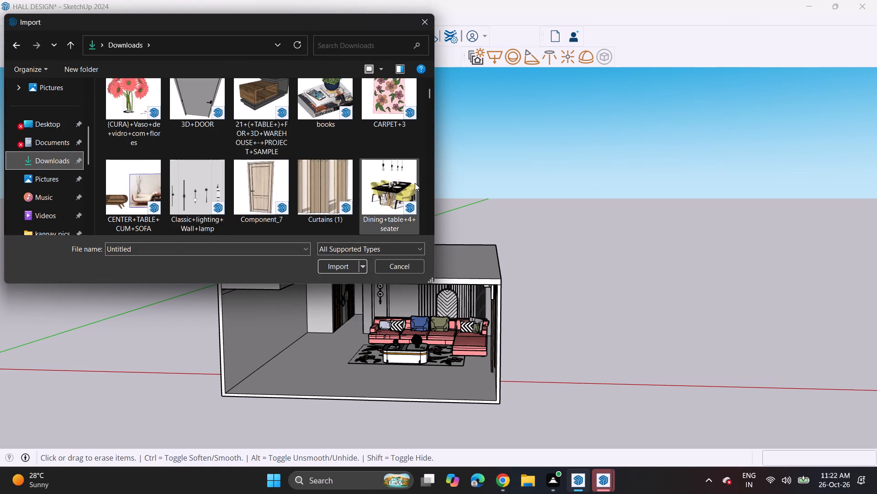
left_click(411, 183)
left_click(351, 262)
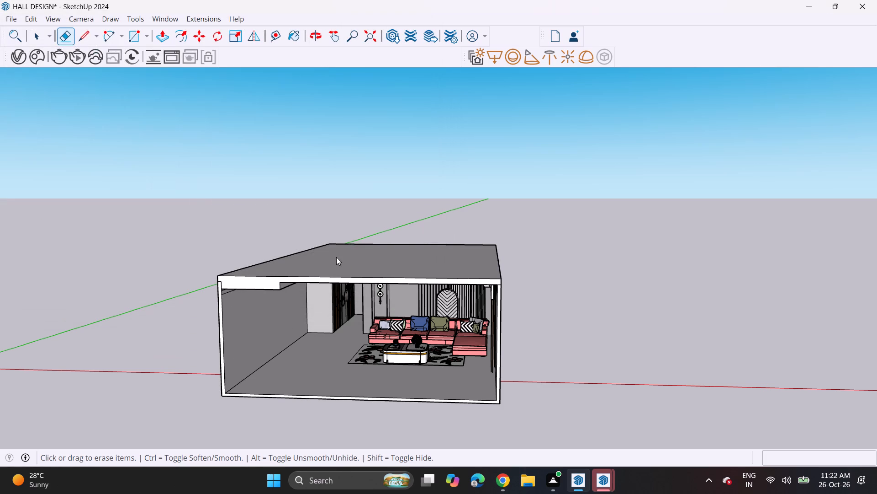
middle_click_drag(269, 346, 254, 277)
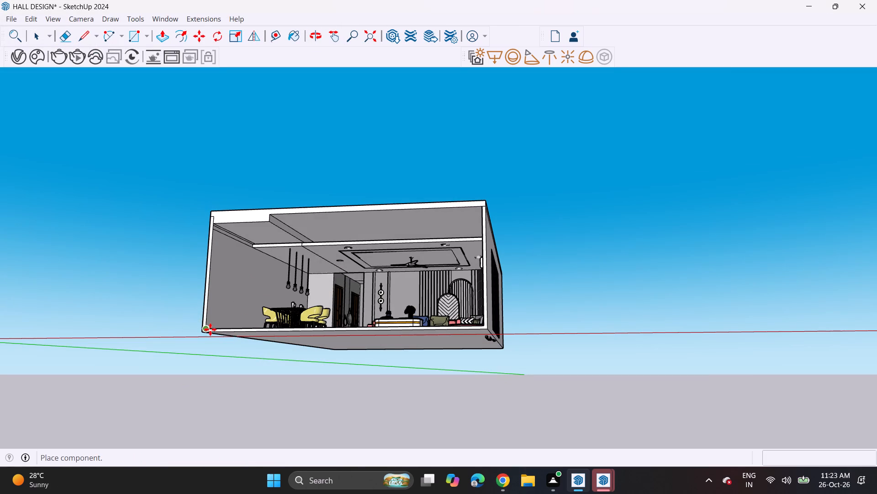
left_click(210, 329)
Move the dining set about 8' 9 7/8" deeper into the hall, toward the door-side wall.
middle_click_drag(286, 292, 290, 325)
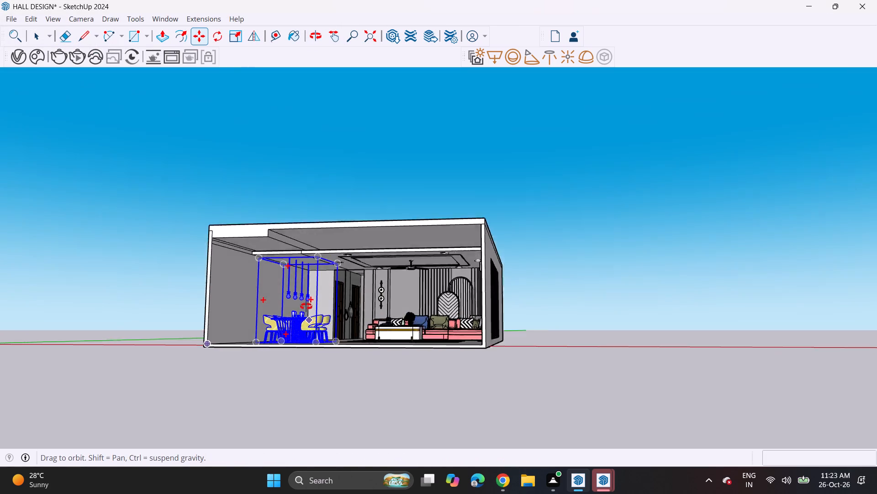
middle_click_drag(300, 290, 312, 358)
middle_click_drag(328, 352, 320, 306)
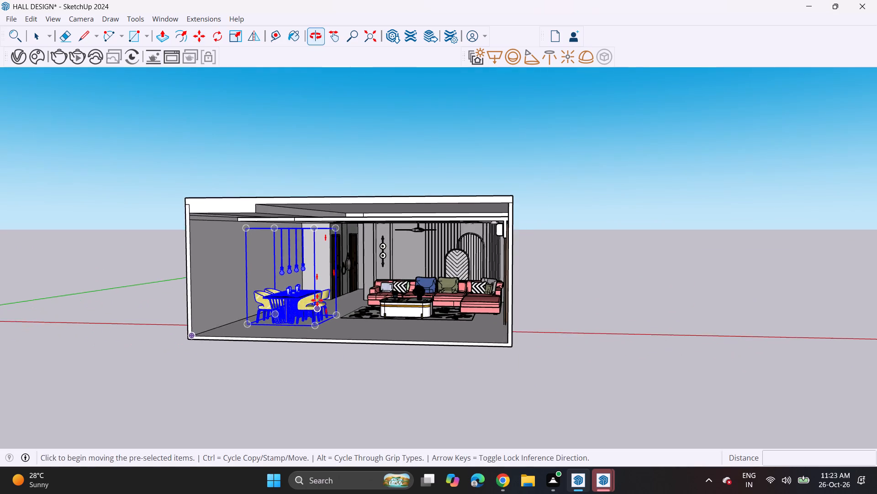
middle_click_drag(316, 297, 323, 313)
scroll(323, 315, "up", 7)
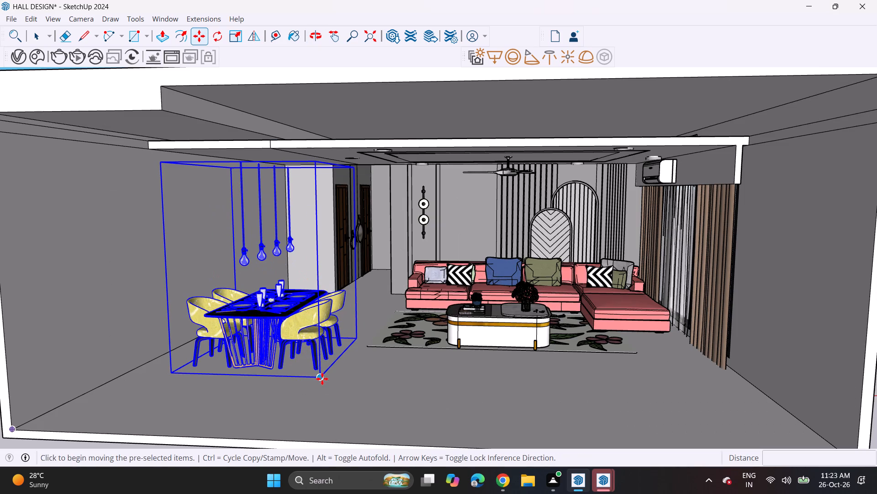
left_click(322, 379)
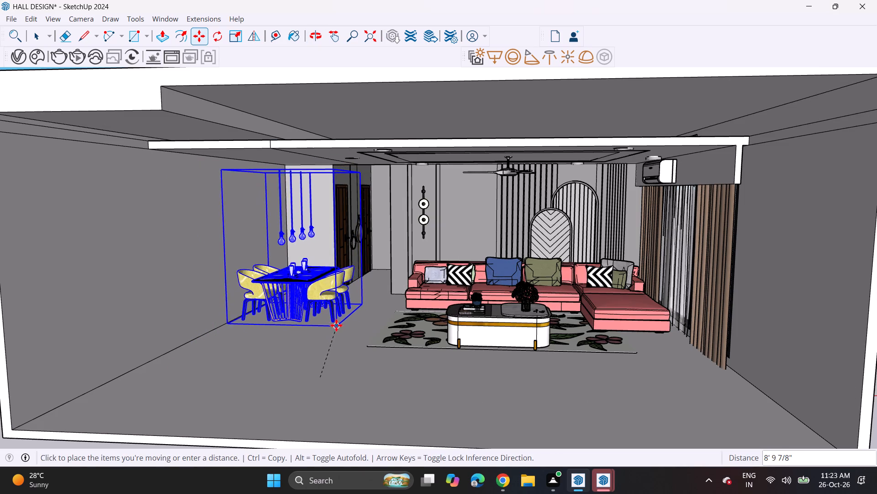
left_click(336, 325)
Scale the dining set vertically by about 1.08 so the pendant lights reach up to the ceiling.
left_click(237, 42)
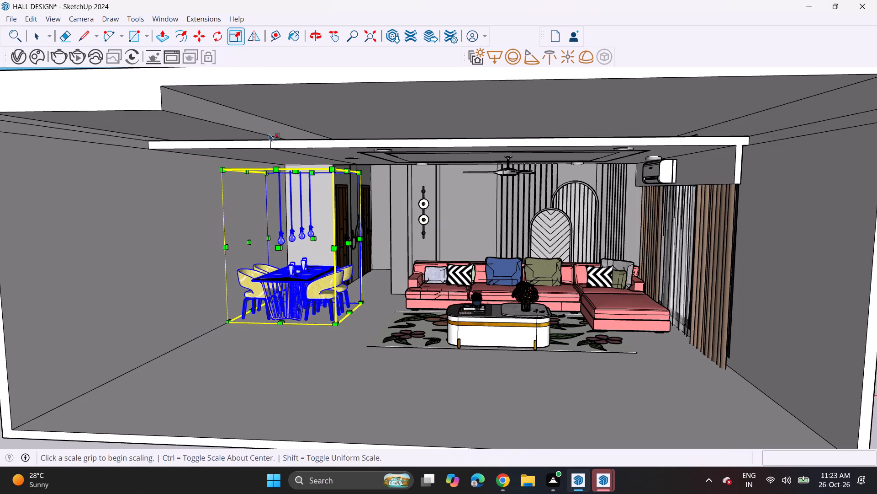
left_click(298, 176)
left_click(302, 158)
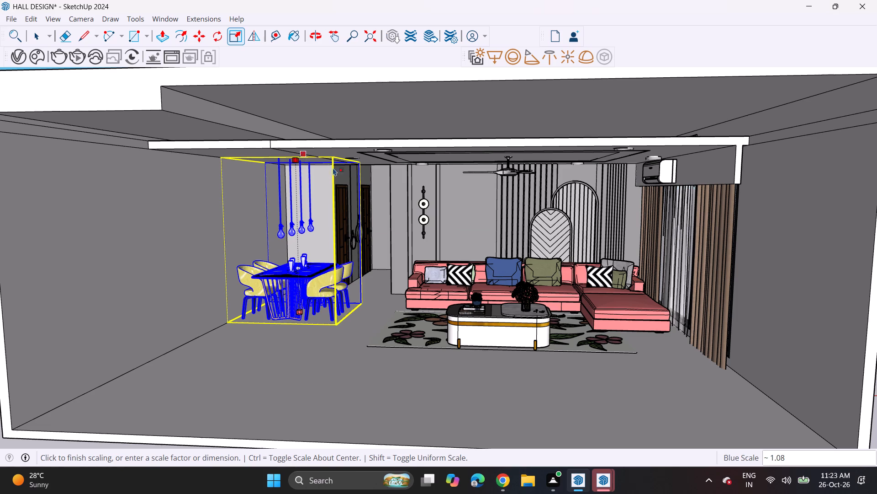
left_click(253, 236)
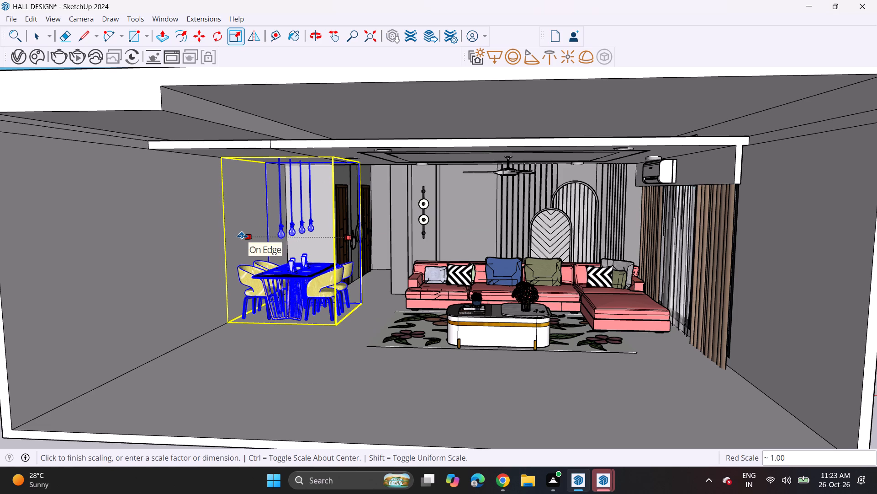
left_click(242, 236)
key("space")
Open the dining set for editing, show the Materials tray and paint its inner group with [0013_LightCoral]1.
left_click(316, 290)
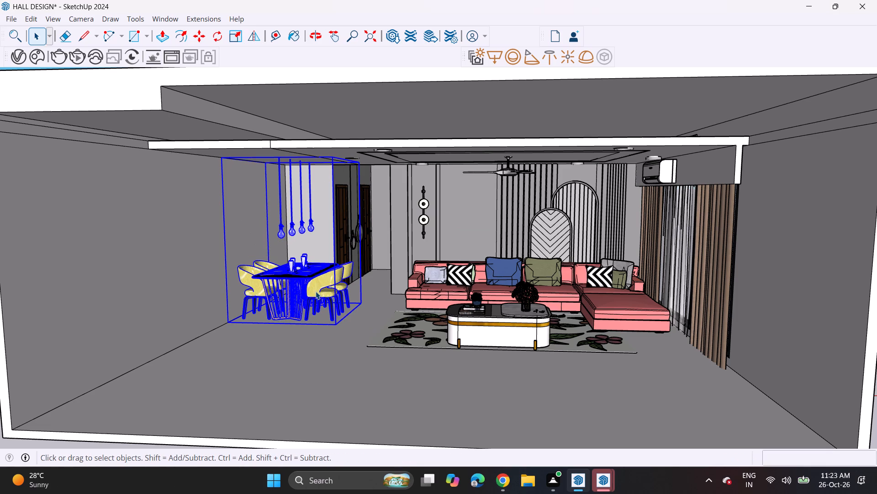
right_click(316, 291)
left_click(369, 72)
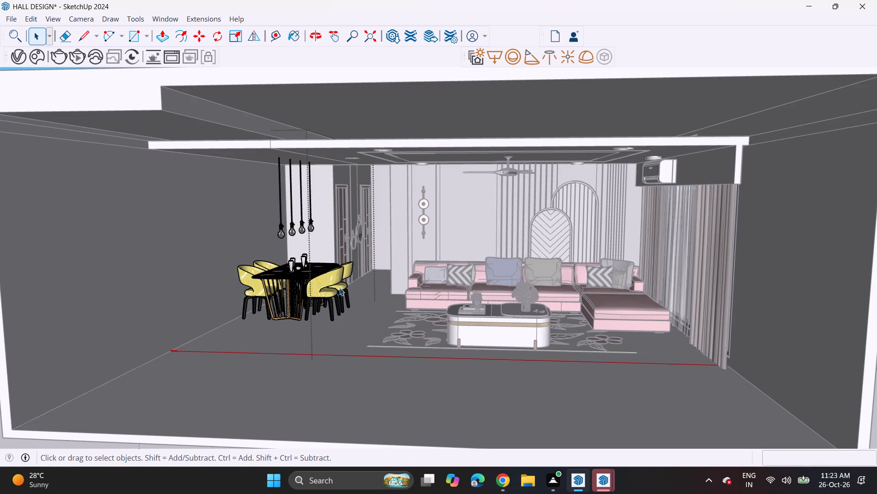
left_click(351, 294)
left_click(360, 314)
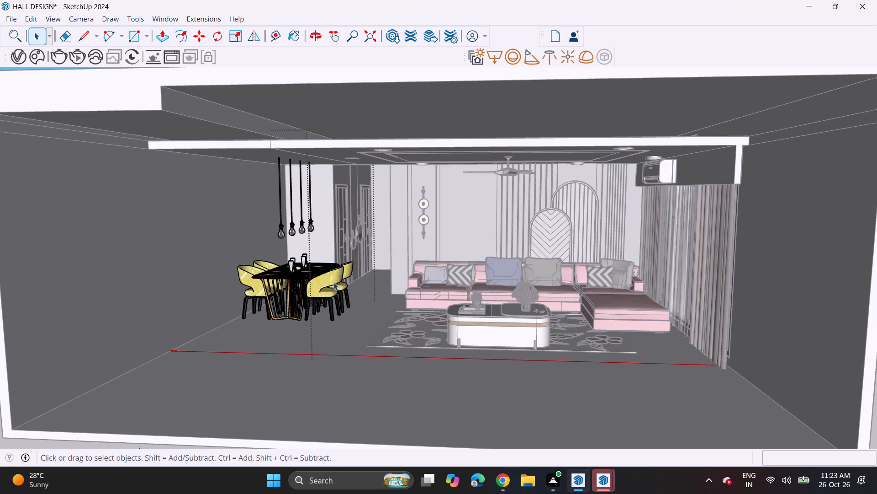
left_click(333, 282)
left_click(163, 20)
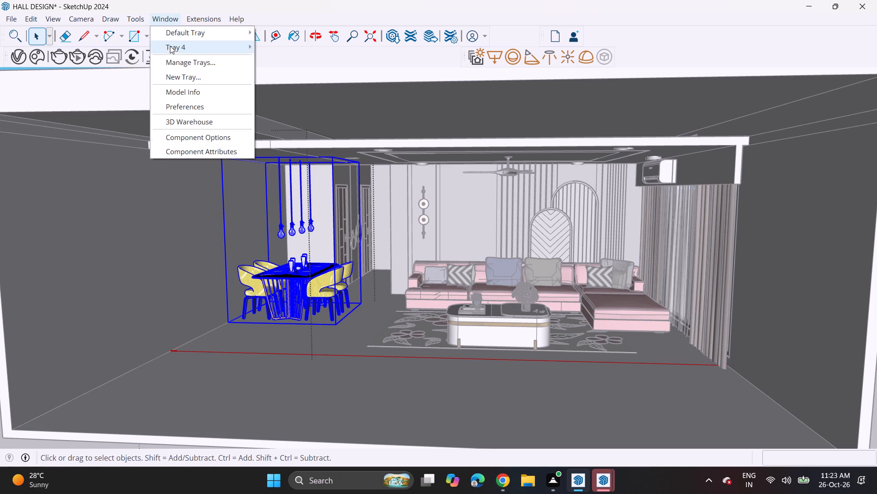
left_click(171, 48)
left_click(275, 48)
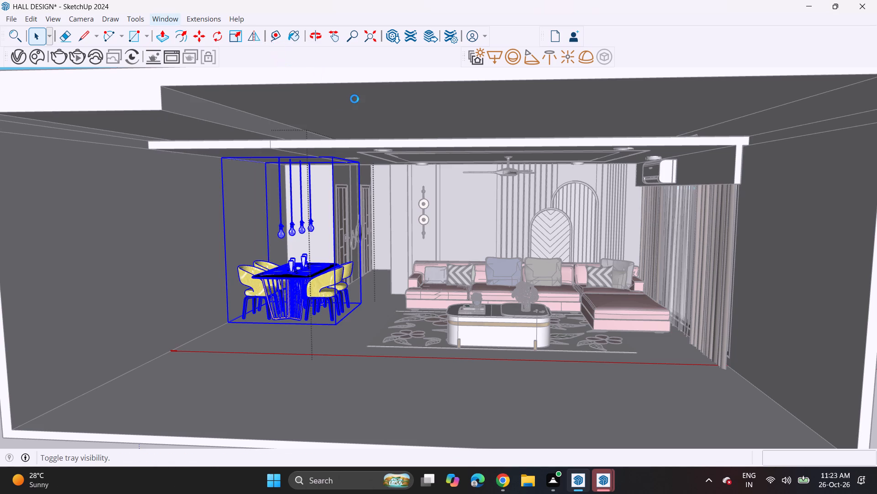
left_click(716, 79)
scroll(313, 222, "up", 4)
scroll(320, 247, "down", 1)
scroll(322, 251, "up", 1)
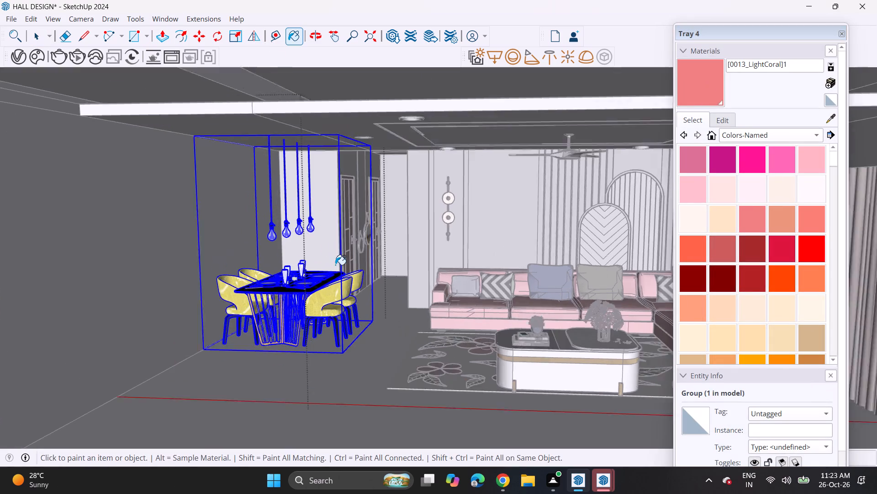
scroll(335, 265, "up", 1)
left_click(333, 303)
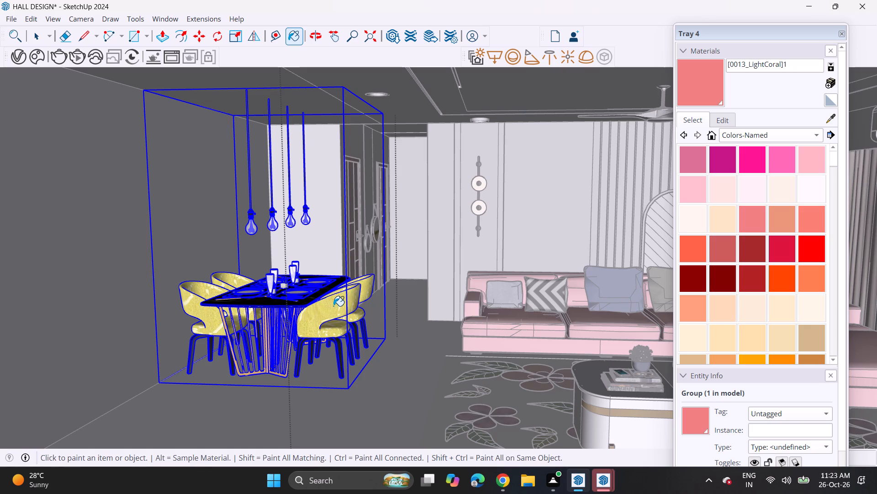
Convert the dining set's inner group into a component.
key("space")
left_click(330, 309)
right_click(327, 309)
right_click(327, 309)
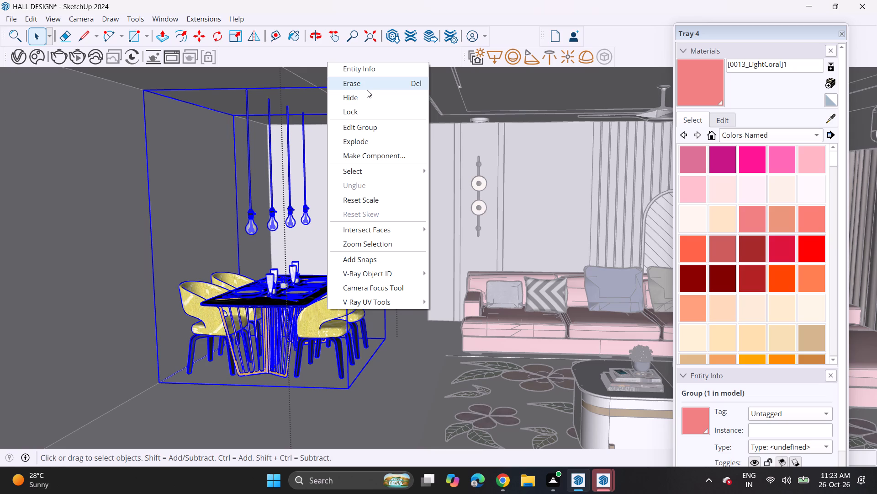
left_click(360, 158)
left_click(448, 379)
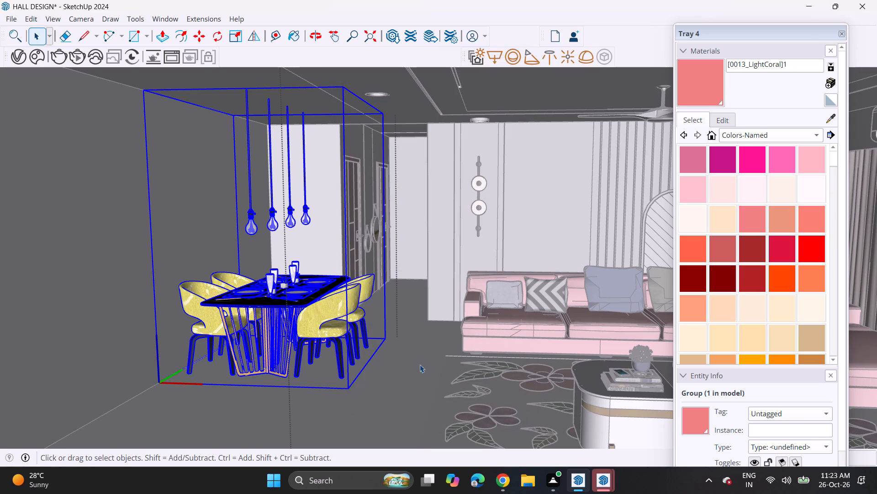
Open the new dining component for editing and try painting the nearest chair with [0013_LightCoral]1.
left_click(336, 301)
right_click(335, 301)
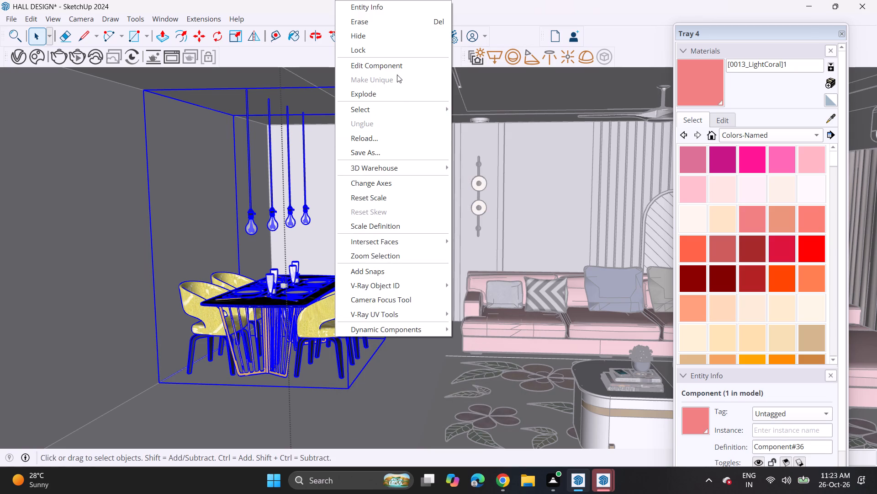
left_click(394, 64)
left_click(704, 86)
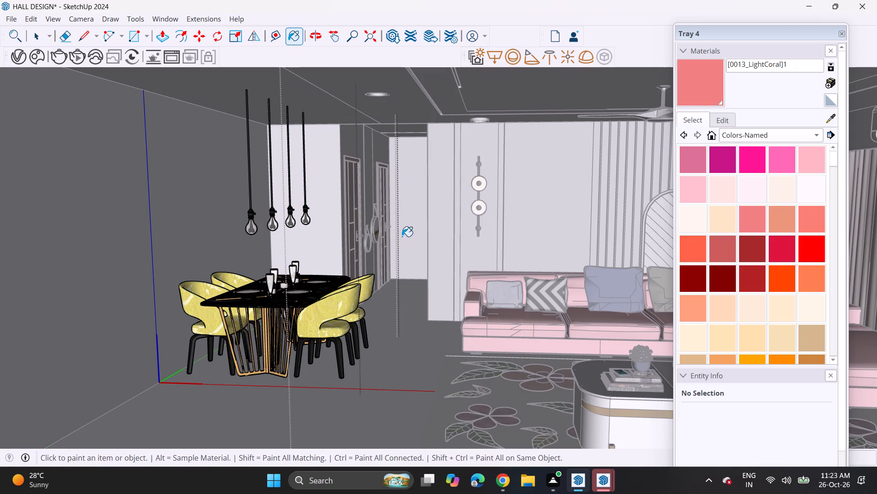
left_click(328, 304)
left_click(338, 306)
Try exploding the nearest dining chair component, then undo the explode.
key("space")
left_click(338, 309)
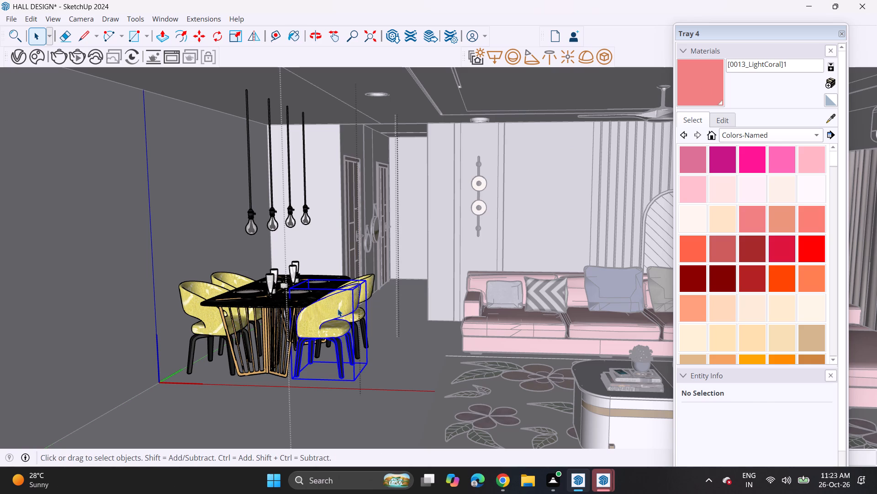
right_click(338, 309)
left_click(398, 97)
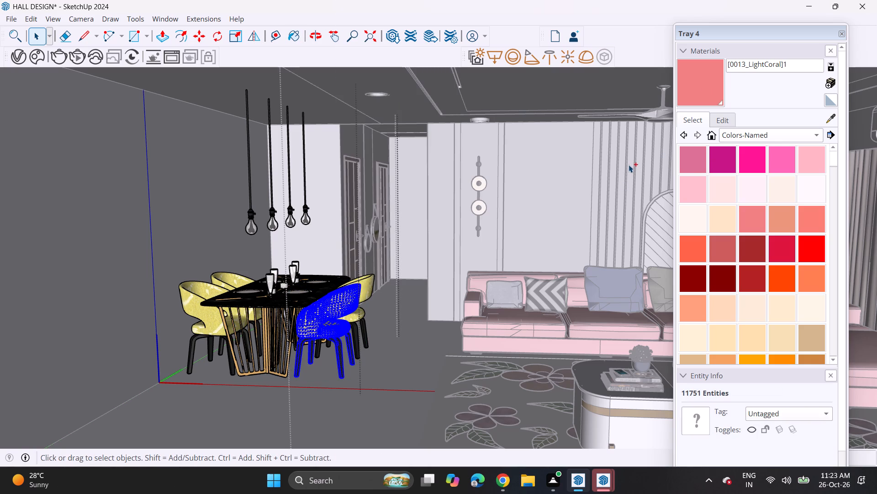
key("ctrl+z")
Open the nearest chair component for editing, paint its yellow upholstery with [0013_LightCoral]1, and exit all component editing levels.
left_click(329, 304)
right_click(328, 304)
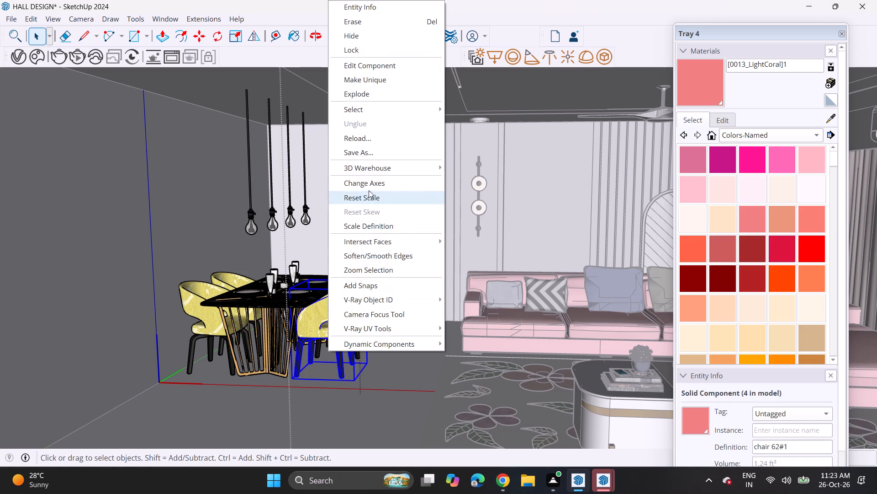
left_click(371, 67)
left_click(696, 92)
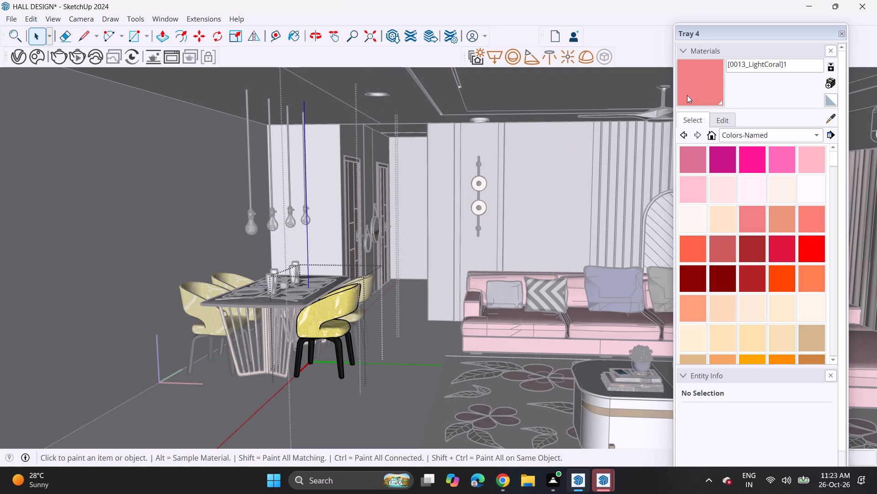
left_click(313, 318)
scroll(309, 319, "down", 2)
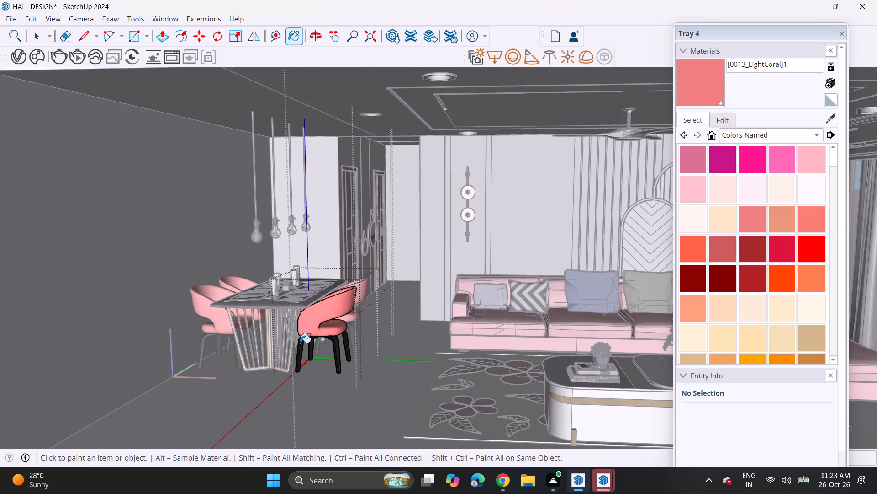
key("space")
left_click(318, 399)
left_click(310, 399)
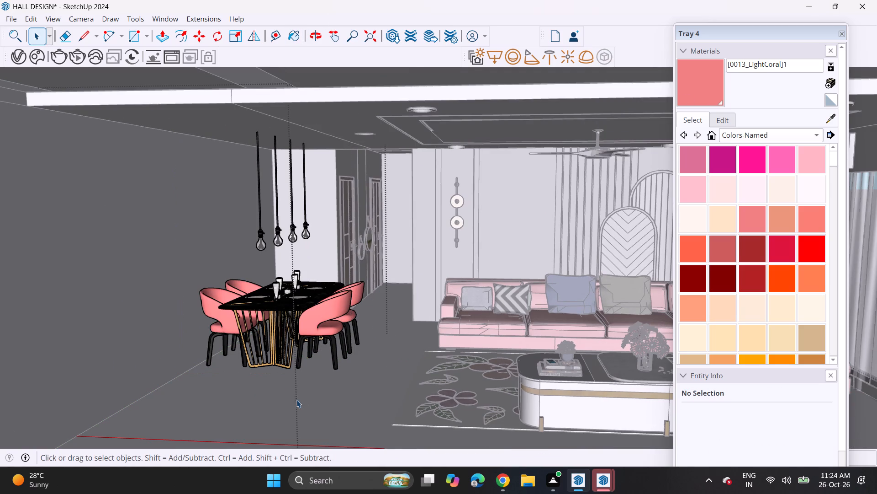
left_click(307, 408)
scroll(328, 393, "down", 7)
scroll(328, 393, "up", 1)
scroll(328, 393, "down", 4)
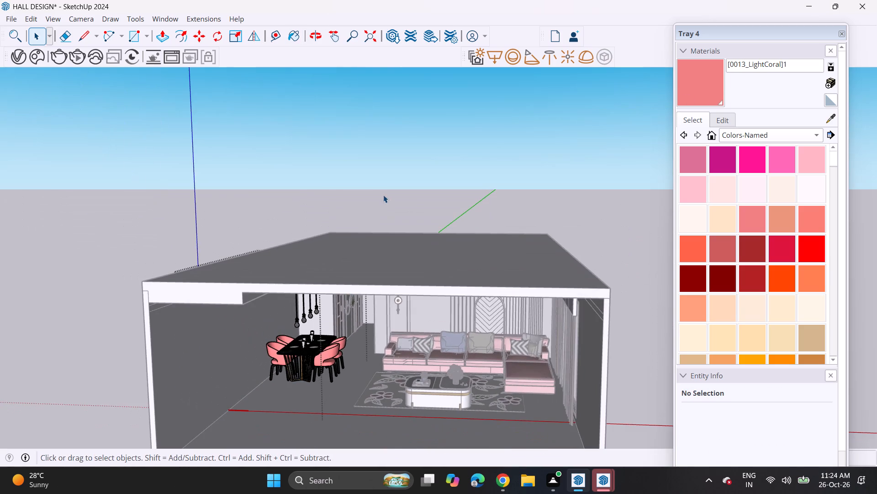
left_click(379, 191)
Examine the hall interior with the recoloured dining chairs alongside the sofa and centre table.
middle_click_drag(384, 337, 398, 290)
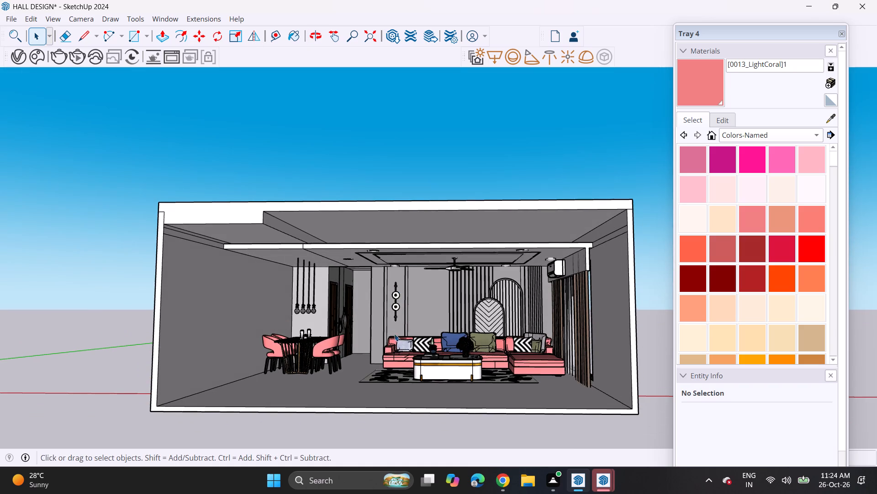
middle_click_drag(385, 328, 333, 318, "shift")
middle_click_drag(349, 342, 364, 349)
scroll(366, 348, "up", 4)
middle_click_drag(351, 351, 365, 352)
scroll(352, 345, "up", 2)
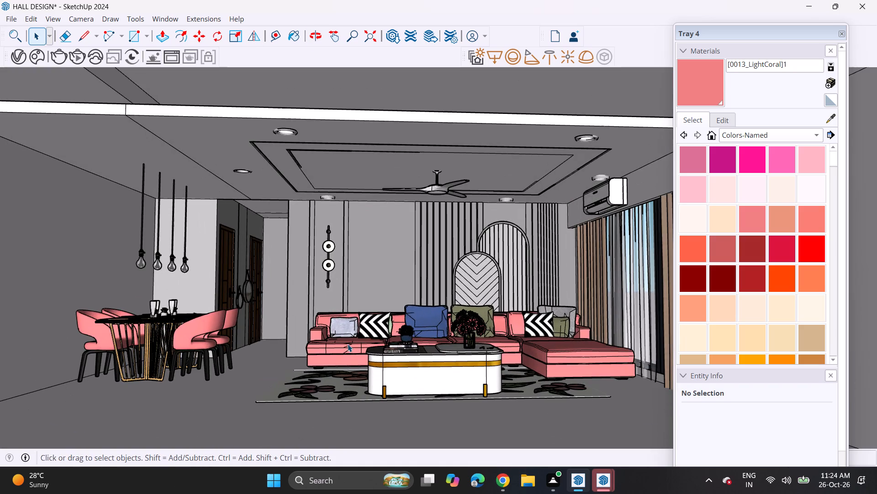
scroll(340, 338, "up", 2)
middle_click_drag(322, 335, 281, 324)
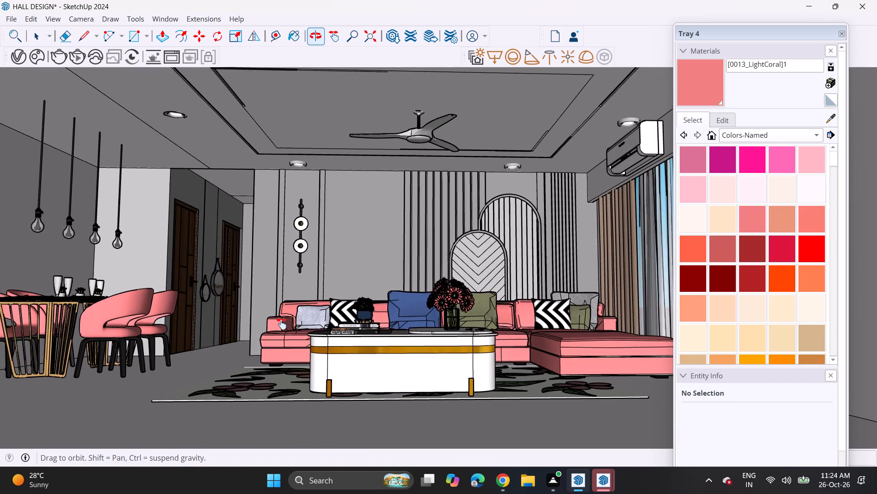
middle_click_drag(281, 324, 284, 324)
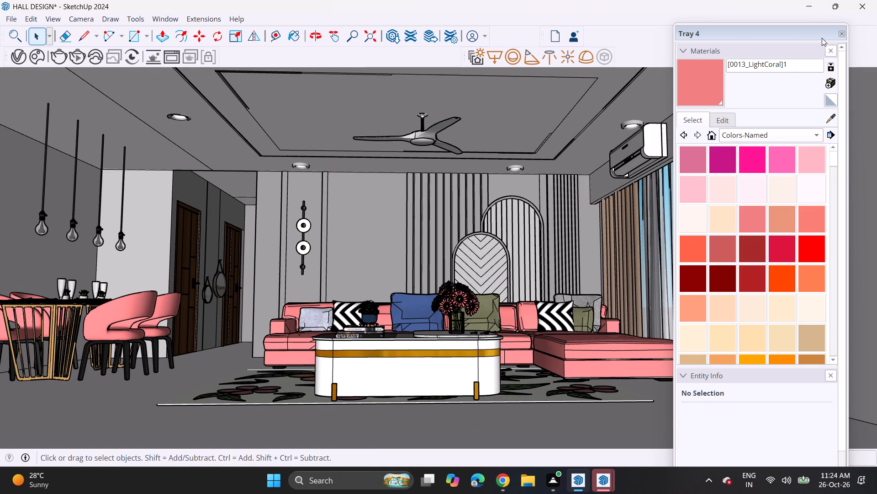
Close the floating materials tray and examine the hall interior around the sofa wall, centre table, dining chairs and curtained window.
left_click(841, 37)
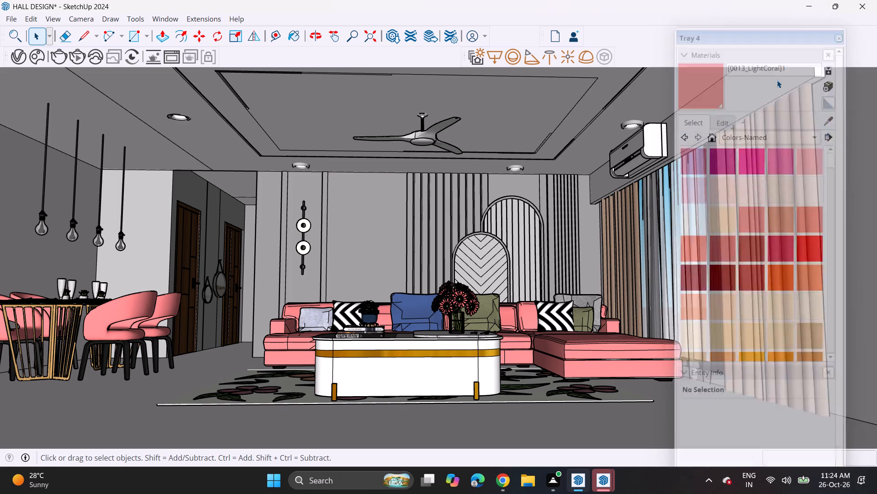
scroll(235, 301, "up", 2)
scroll(229, 299, "down", 1)
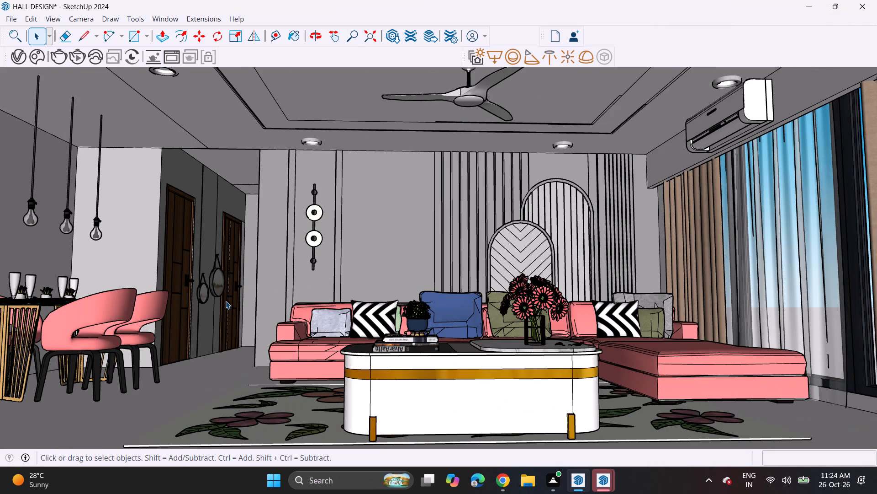
middle_click_drag(217, 301, 212, 301)
middle_click_drag(209, 303, 172, 301, "shift")
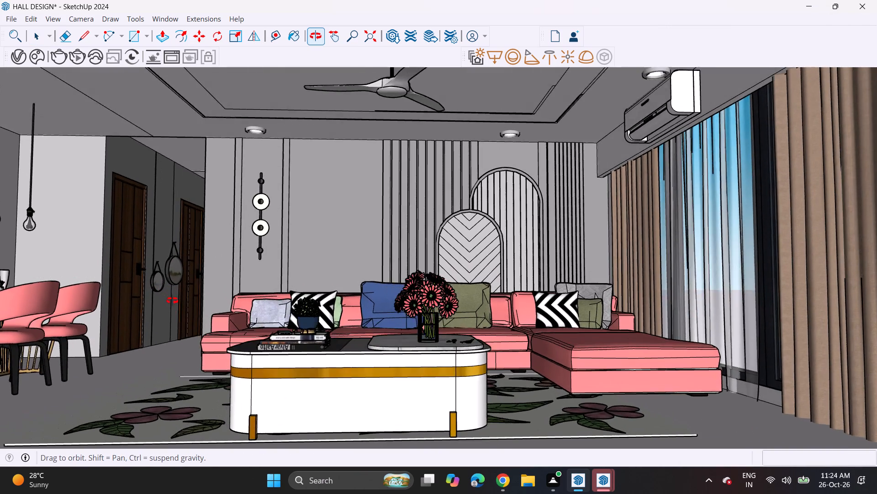
middle_click_drag(172, 301, 181, 301, "shift")
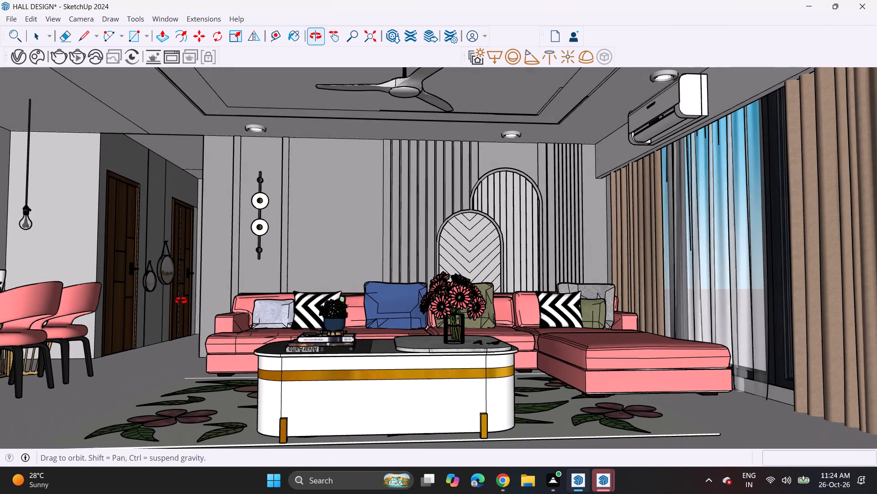
middle_click_drag(181, 301, 178, 301, "shift")
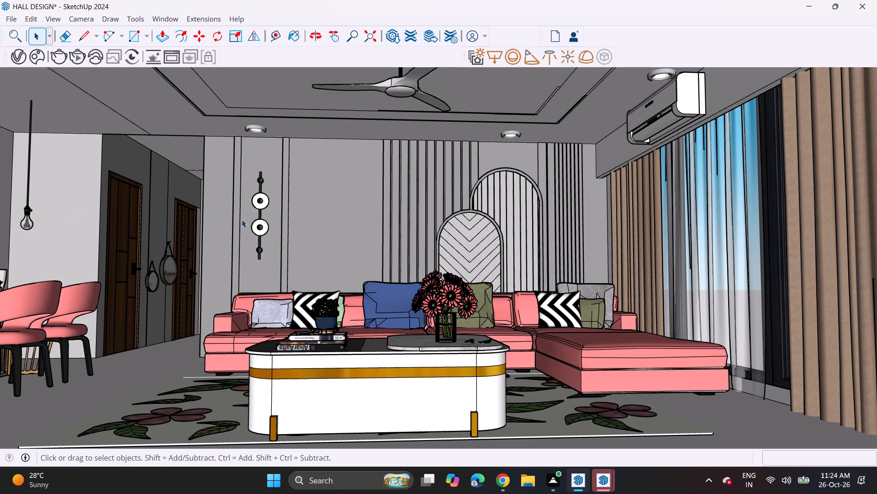
left_click_drag(530, 462, 536, 469)
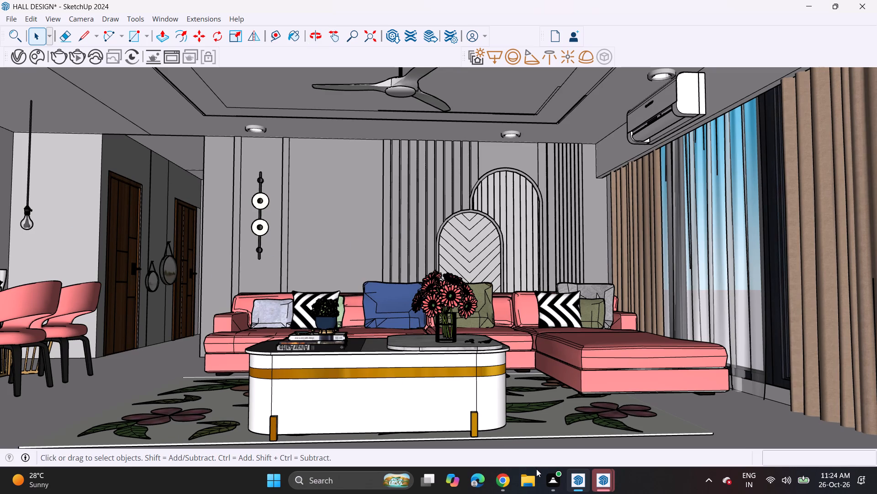
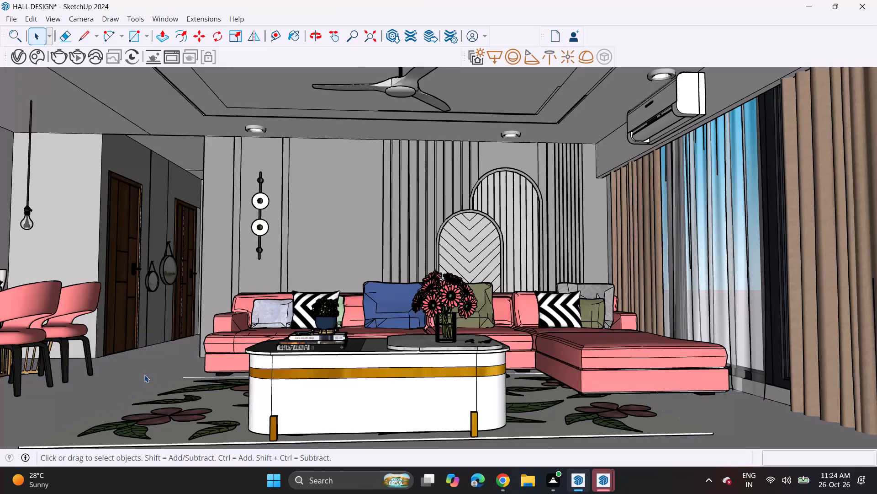
Select the hall floor face, bring back the Tray 4 materials tray, and paint the floor with 0052_FloralWhite from Colors-Named.
left_click(144, 375)
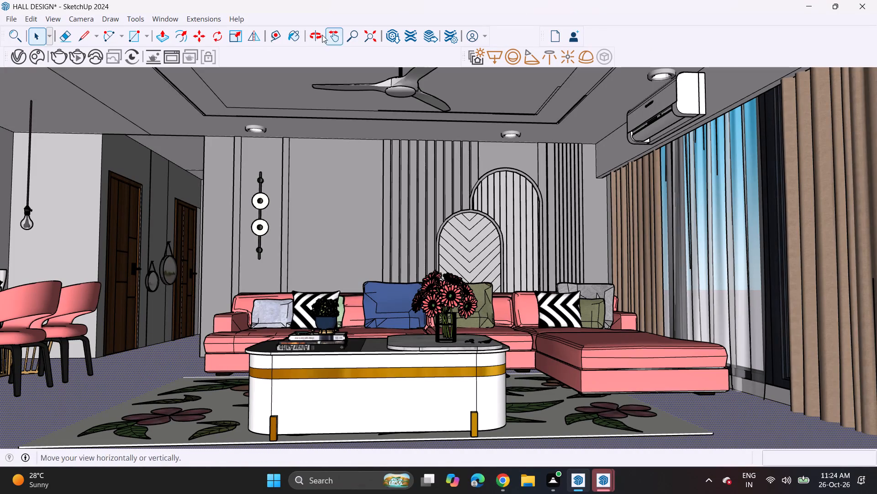
left_click(161, 22)
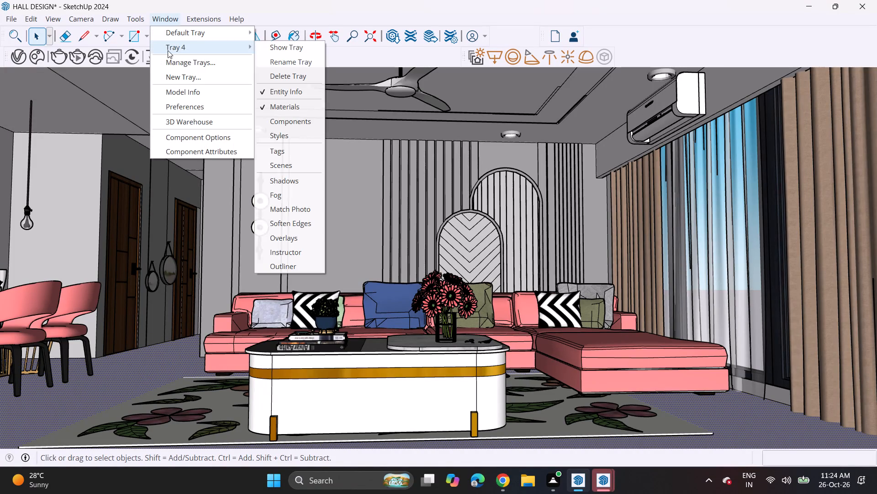
left_click(174, 47)
left_click(274, 48)
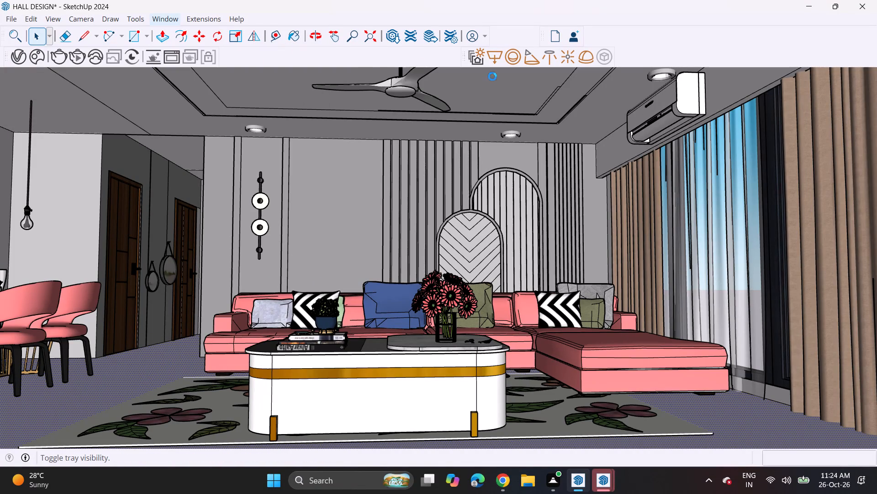
scroll(770, 252, "down", 2)
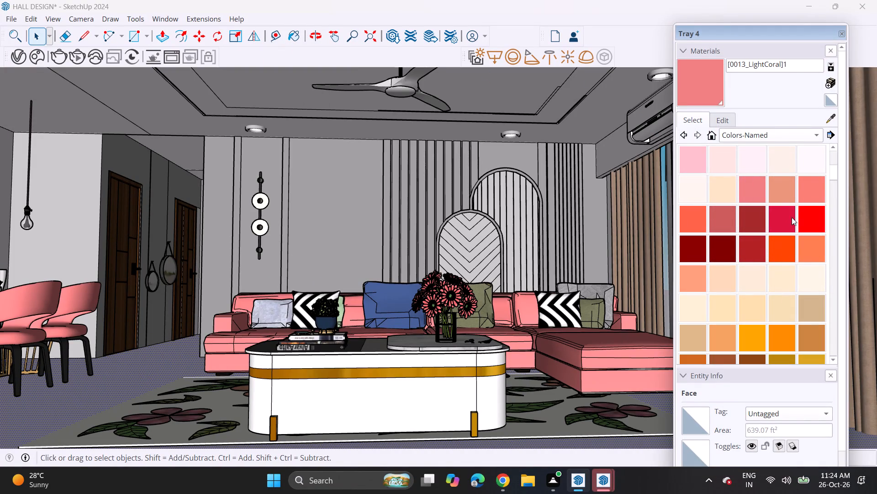
left_click(812, 159)
scroll(764, 268, "down", 4)
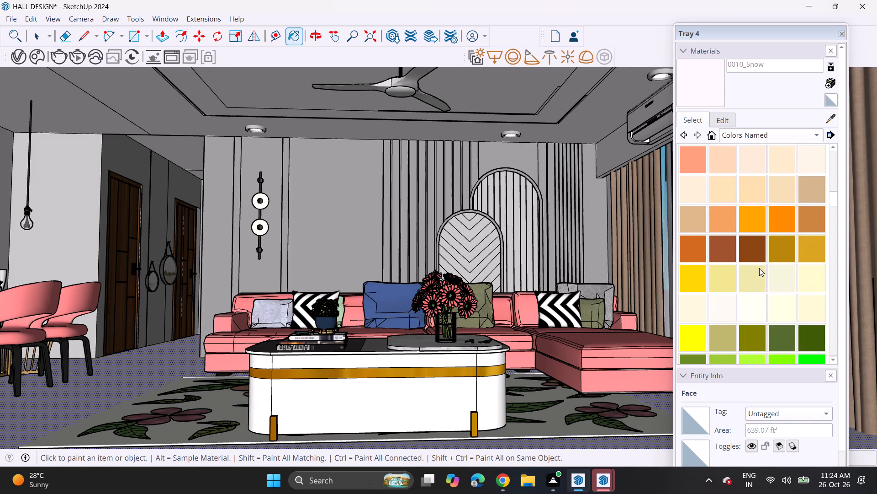
left_click(738, 313)
left_click(710, 312)
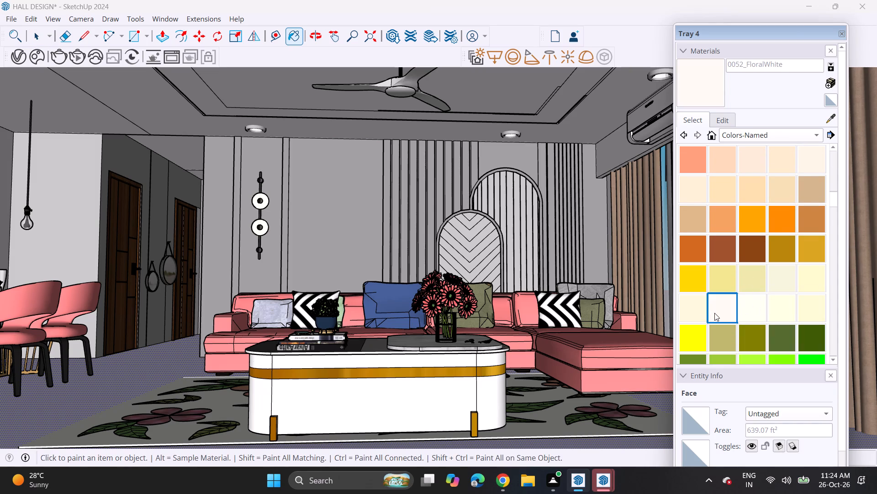
left_click(714, 313)
left_click(121, 387)
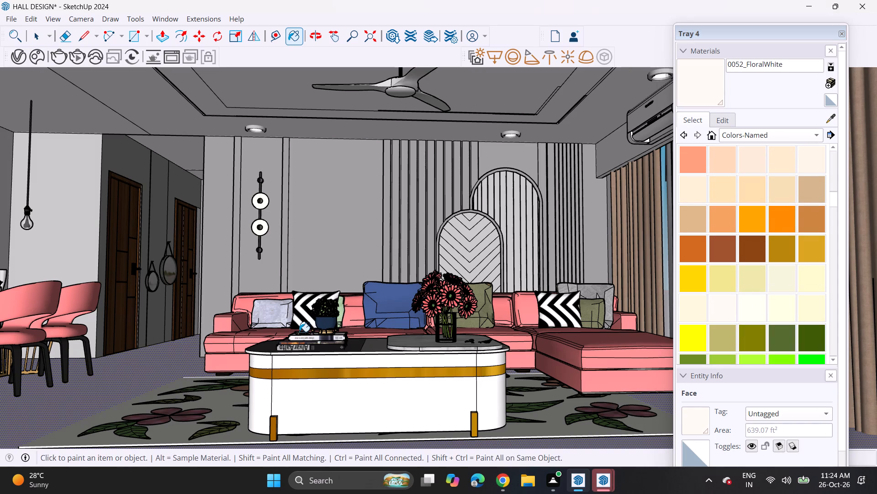
key("space")
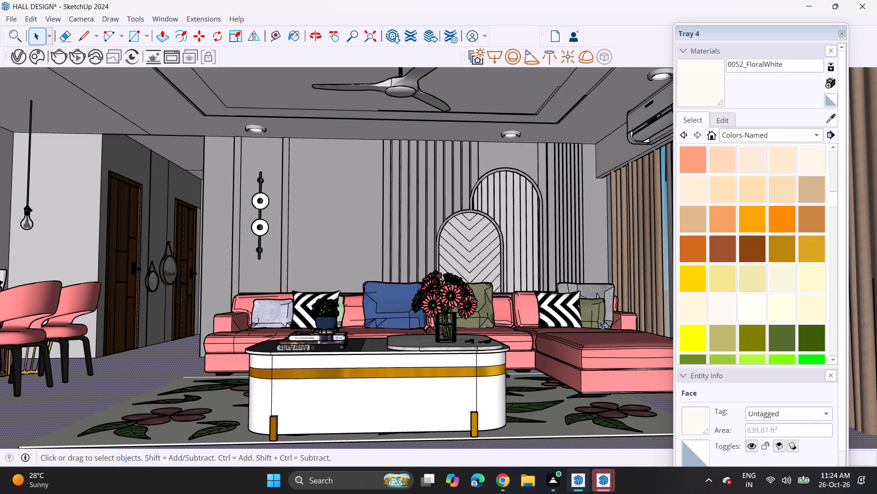